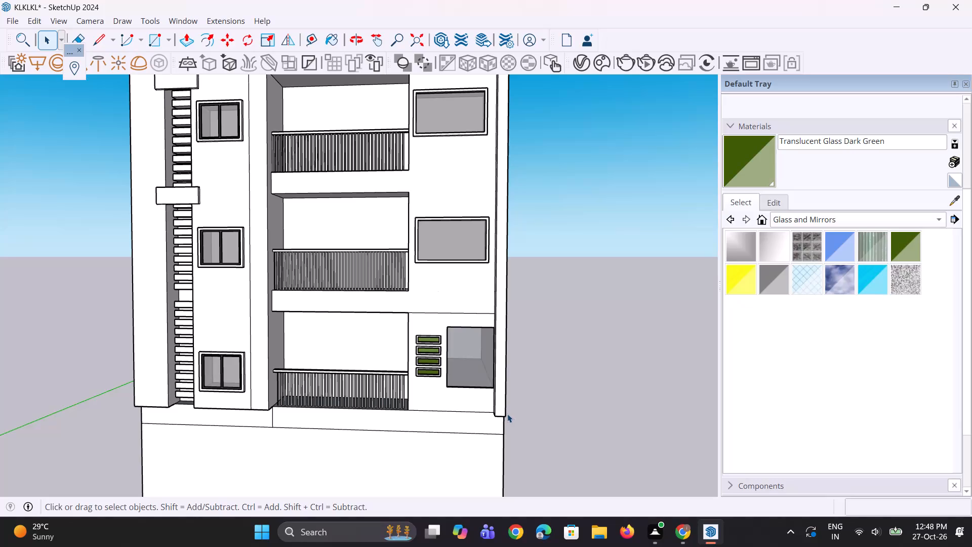
Erase the short vertical edge dividing the band at the base of the front facade, below the lowest balcony.
scroll(520, 409, "down", 2)
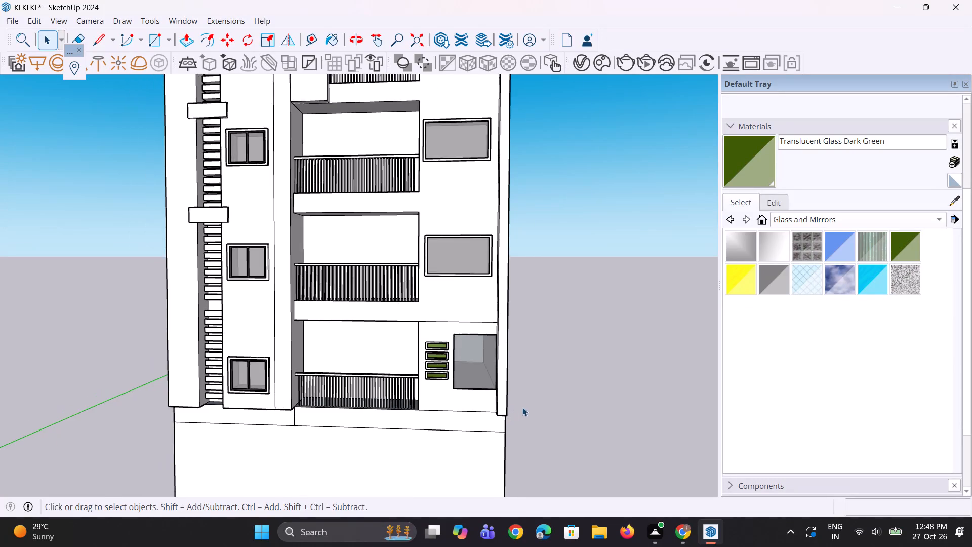
scroll(522, 407, "down", 4)
middle_click_drag(520, 411, 516, 407)
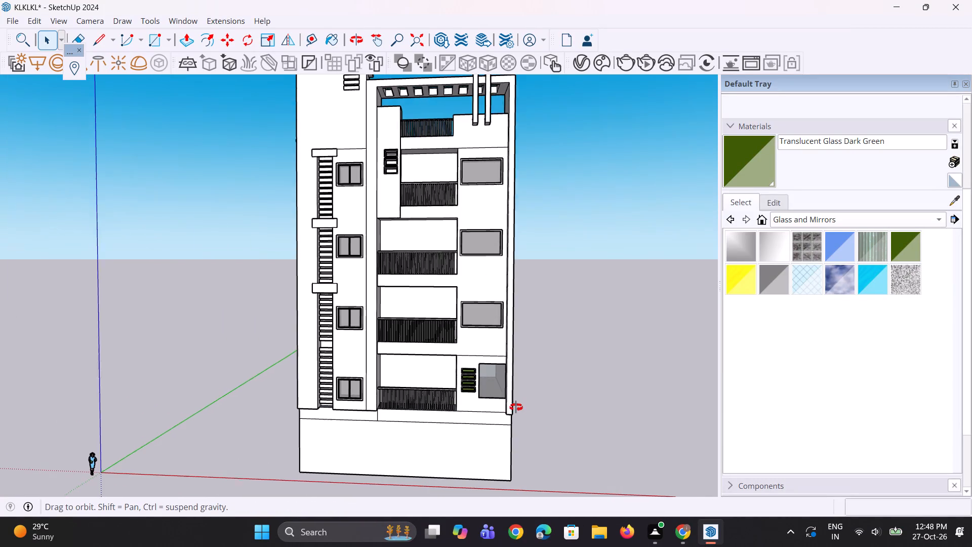
middle_click_drag(516, 407, 500, 378)
scroll(536, 429, "down", 4)
middle_click_drag(511, 382, 555, 375)
scroll(465, 381, "up", 3)
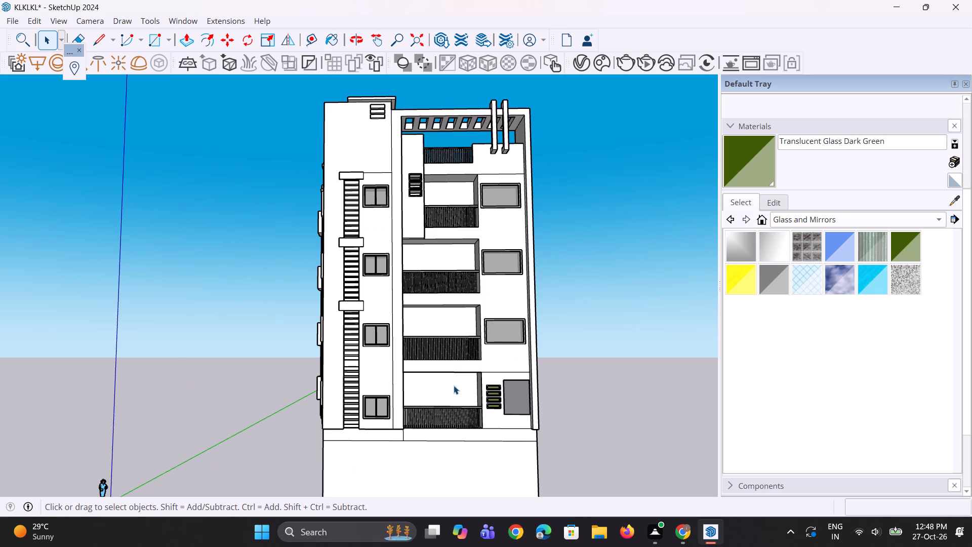
scroll(440, 325, "down", 4)
middle_click_drag(467, 350, 564, 372)
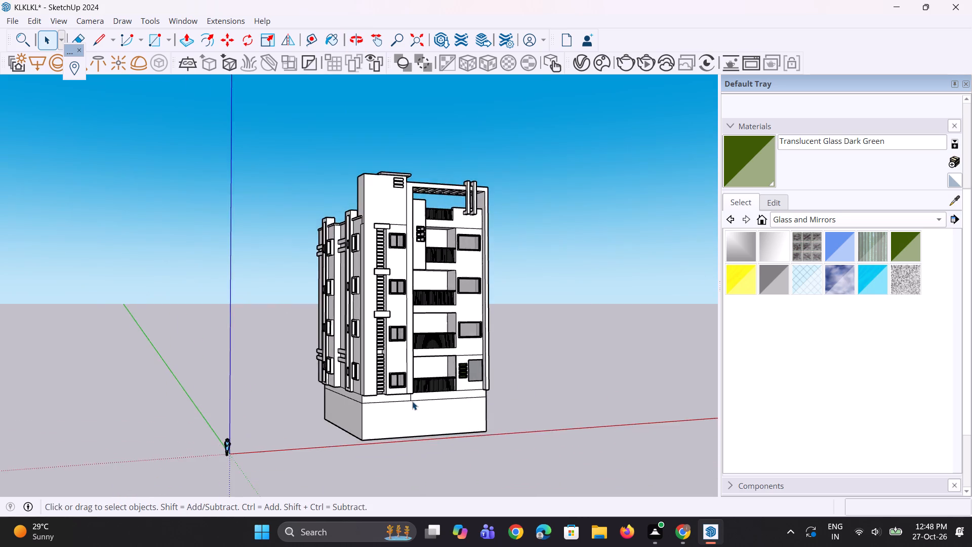
scroll(404, 401, "up", 8)
middle_click_drag(399, 396, 390, 384)
scroll(406, 398, "up", 3)
key("e")
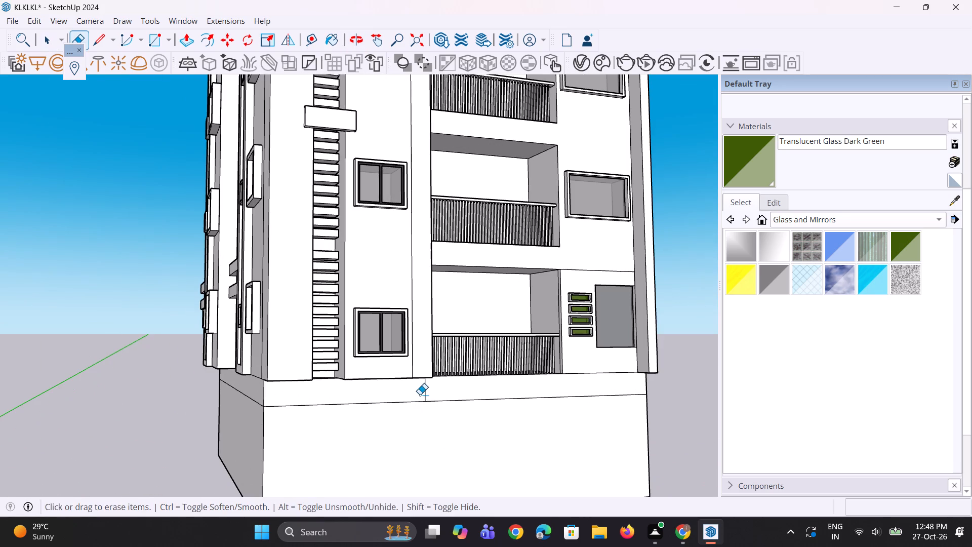
left_click_drag(420, 395, 433, 395)
Push/Pull the front face of the band below the lowest floor outward 2' 3 1/4", flush with the facade wall above.
scroll(406, 392, "up", 2)
middle_click_drag(440, 322, 452, 201)
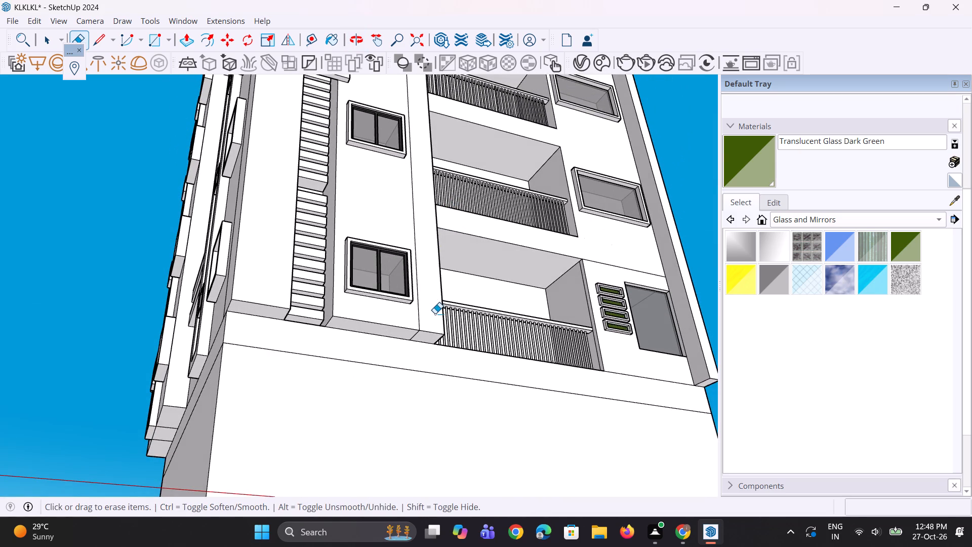
scroll(428, 326, "up", 1)
middle_click_drag(424, 334, 459, 387)
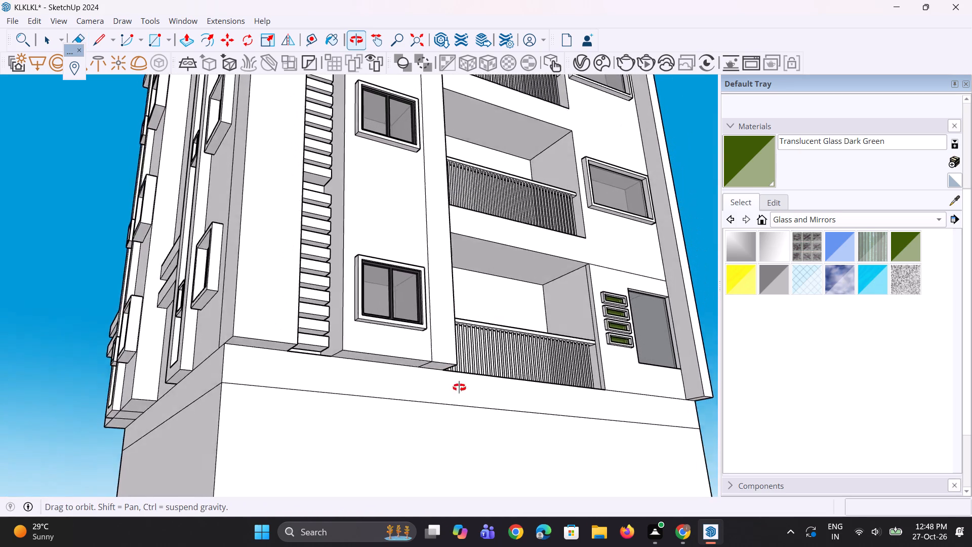
middle_click_drag(459, 387, 466, 403)
scroll(445, 385, "down", 5)
middle_click_drag(447, 336, 441, 371)
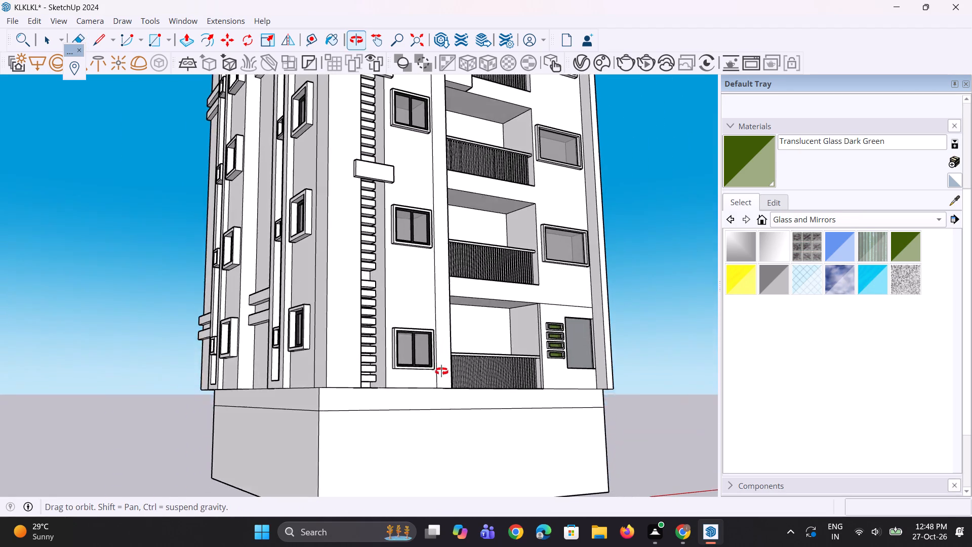
middle_click_drag(441, 371, 441, 389)
scroll(404, 329, "up", 1)
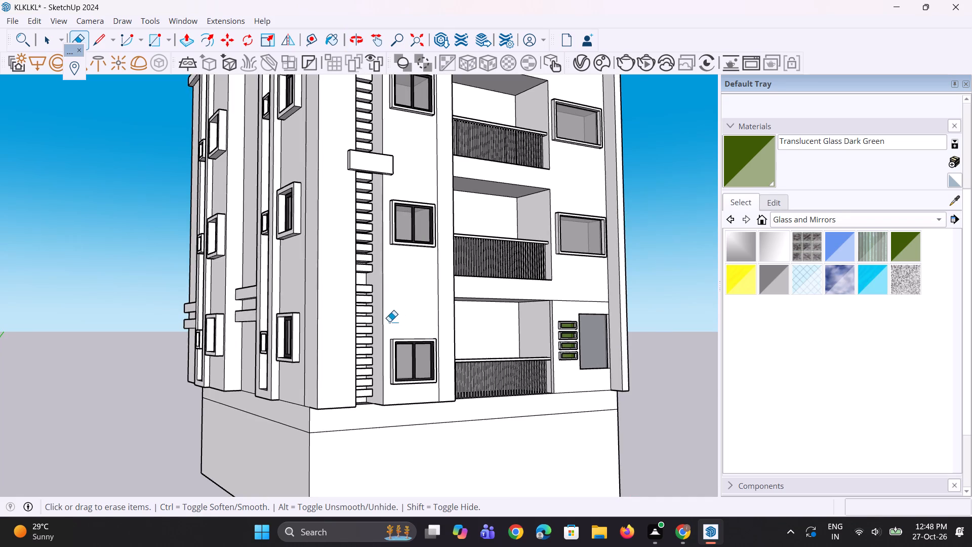
scroll(389, 322, "up", 2)
middle_click_drag(341, 315, 280, 320)
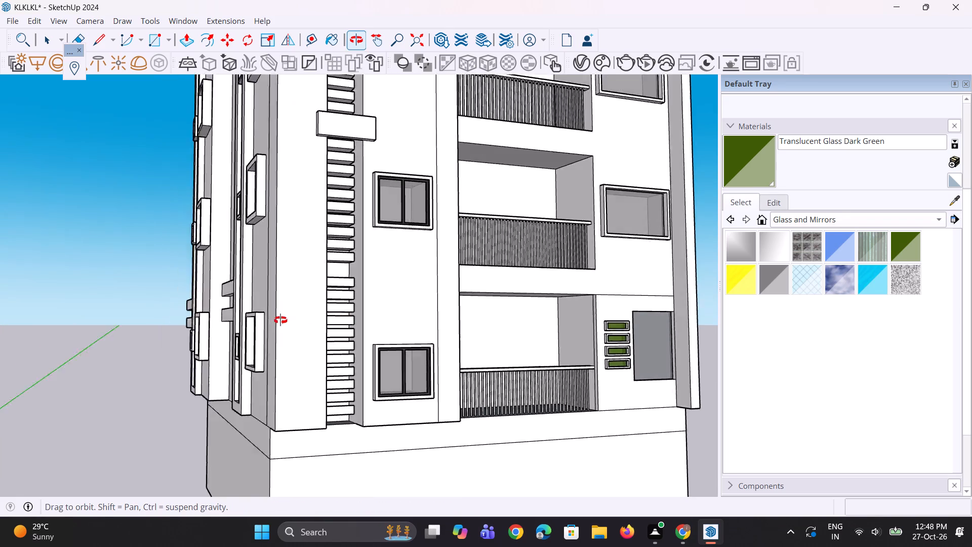
middle_click_drag(280, 320, 264, 351)
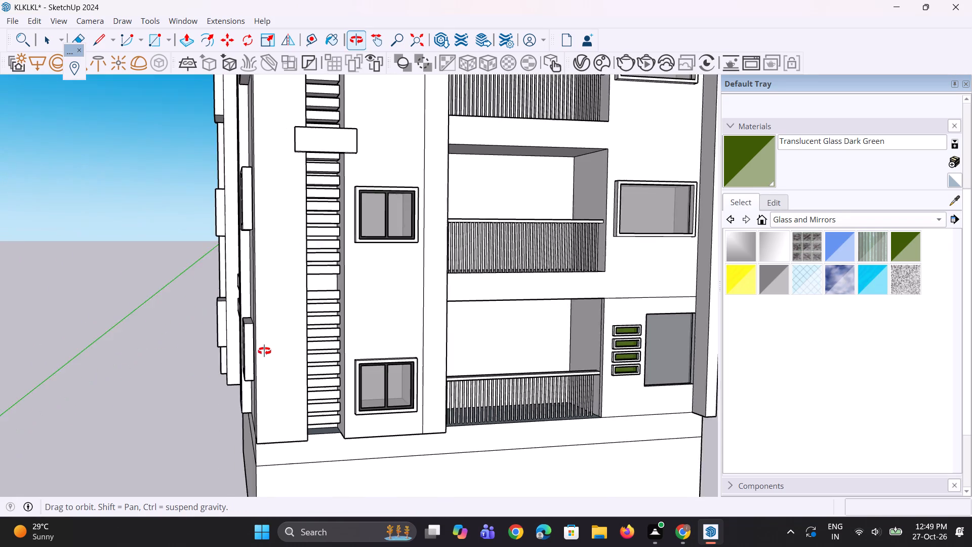
middle_click_drag(264, 351, 259, 344)
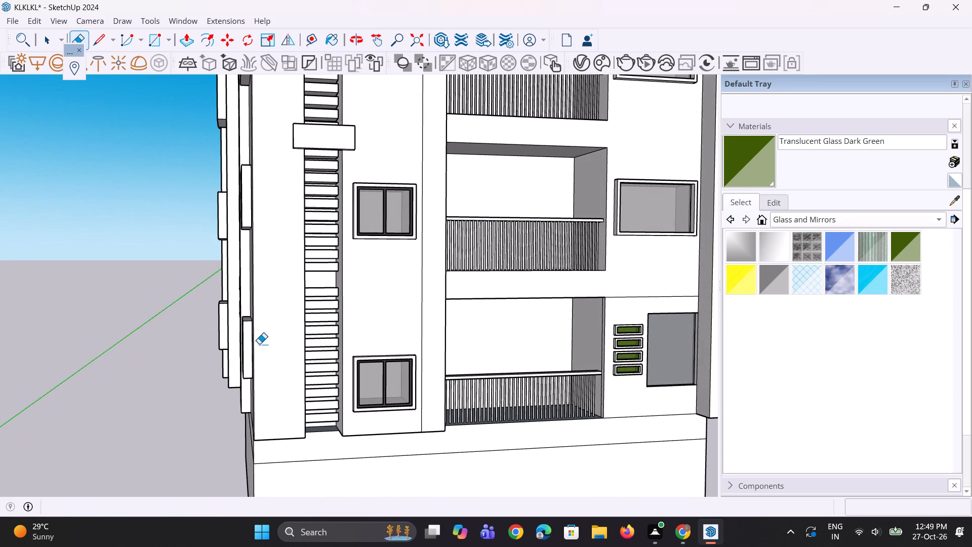
scroll(261, 342, "down", 2)
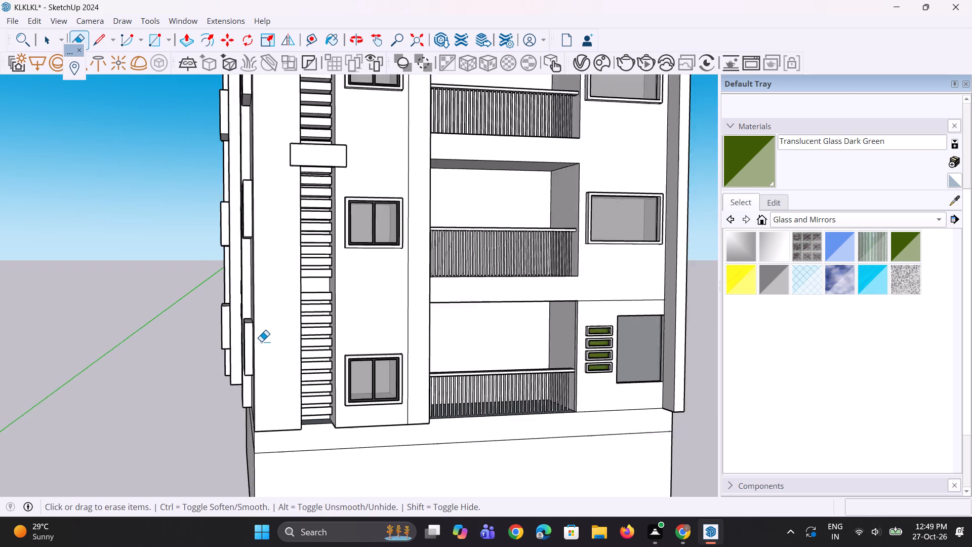
scroll(261, 341, "down", 3)
middle_click_drag(312, 377, 325, 386)
scroll(371, 411, "up", 3)
key("p")
left_click(386, 406)
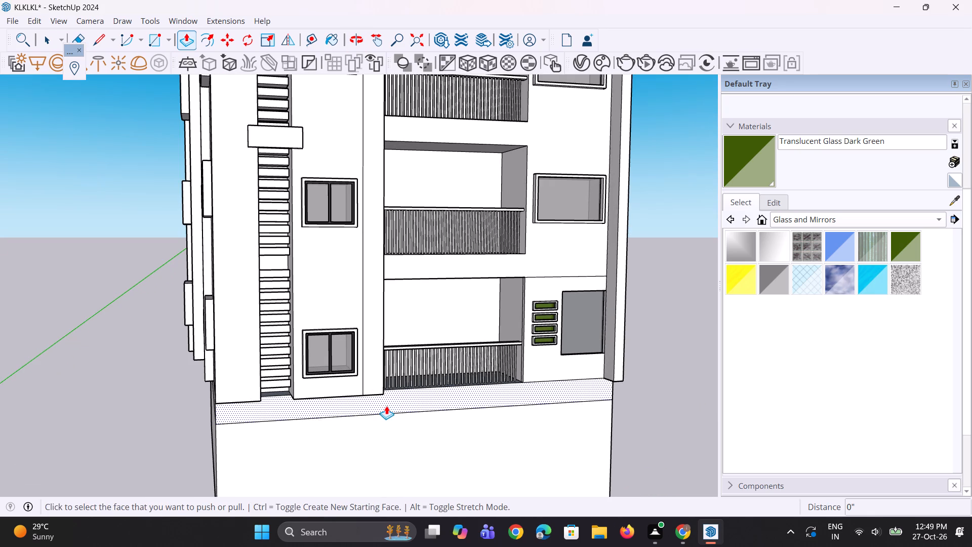
left_click(372, 366)
Copy the slat above the gap in the front facade's vertical slat column downward about 1' 3 9/16" to fill the gap.
middle_click_drag(373, 395, 388, 370)
scroll(490, 394, "down", 3)
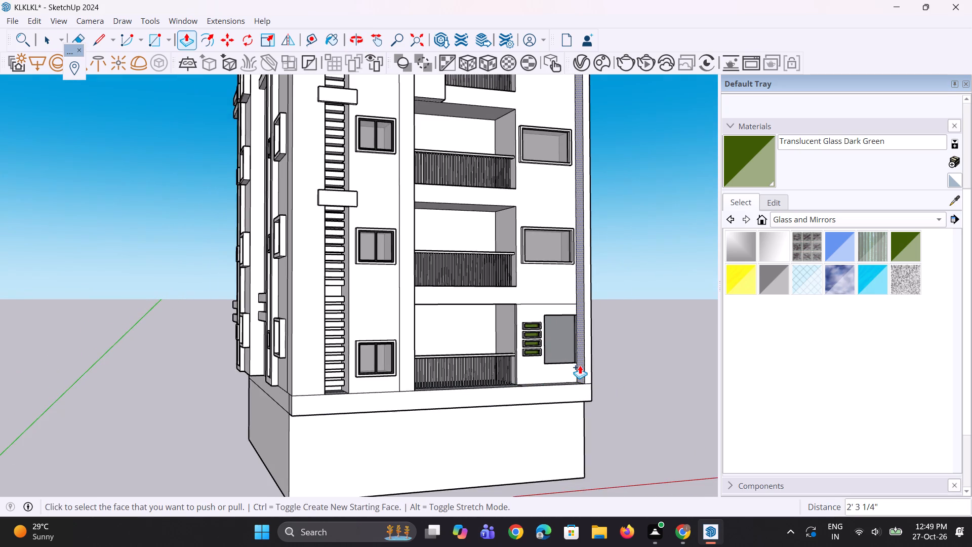
middle_click_drag(581, 365, 577, 375)
scroll(583, 371, "up", 2)
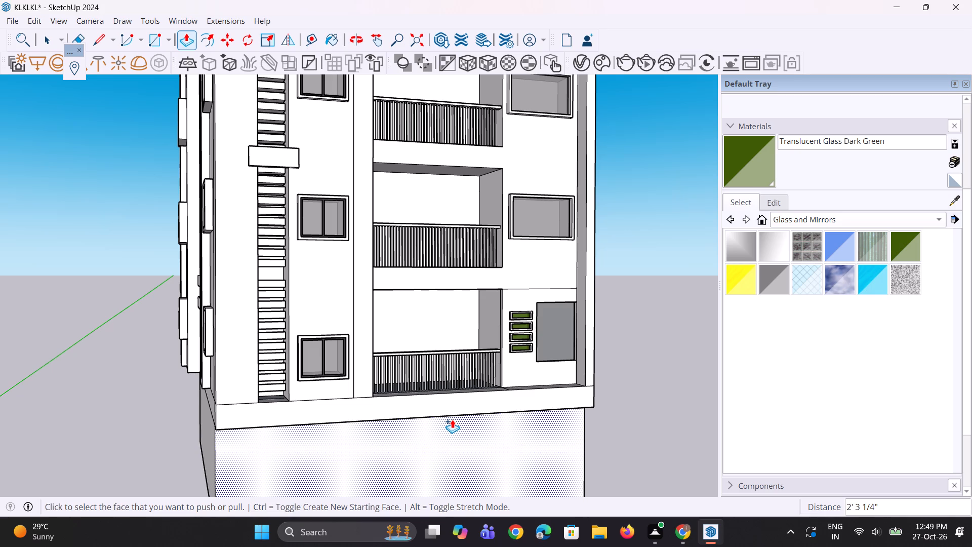
scroll(440, 433, "down", 3)
scroll(259, 125, "up", 3)
scroll(349, 298, "up", 2)
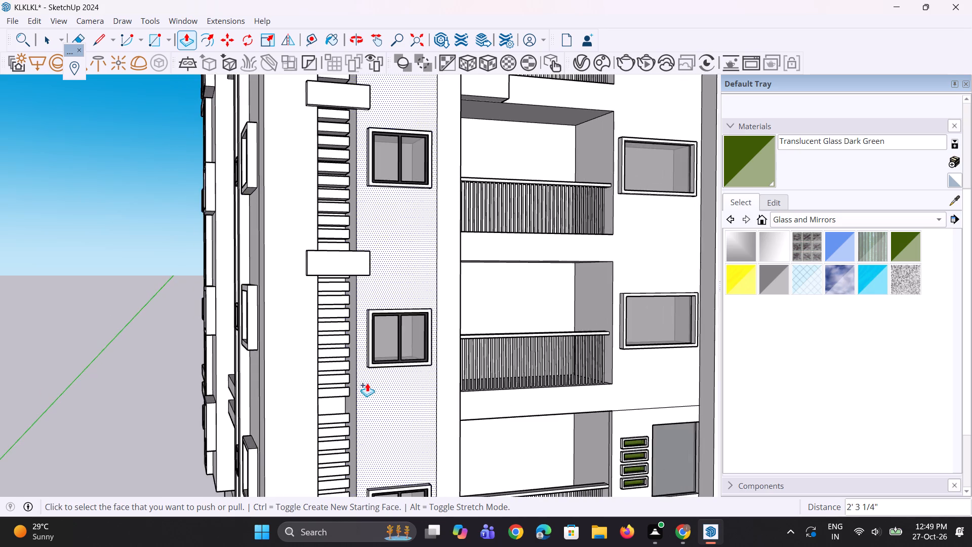
middle_click_drag(362, 382, 339, 371)
scroll(328, 323, "down", 3)
scroll(327, 403, "up", 4)
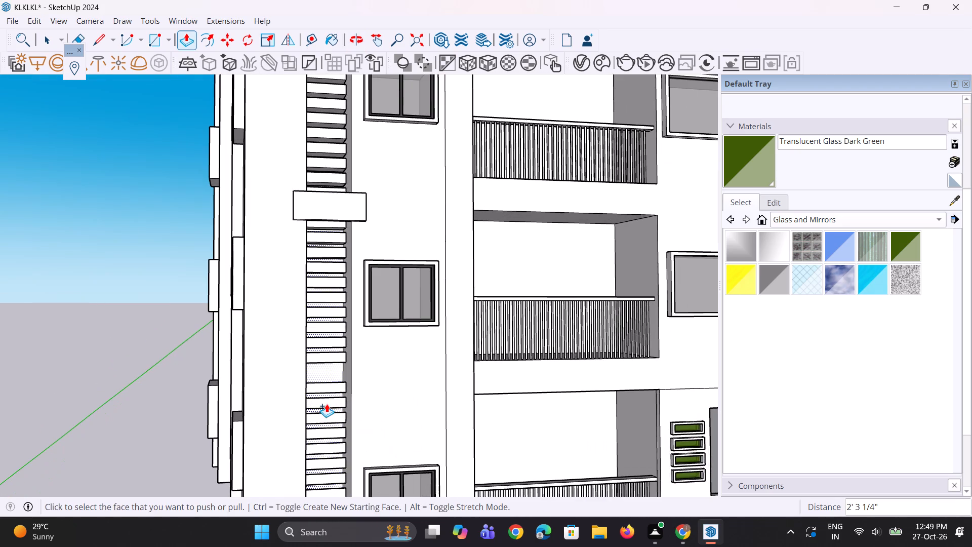
scroll(332, 362, "up", 2)
middle_click_drag(332, 355, 332, 314)
scroll(333, 364, "up", 3)
key("space")
left_click(329, 337)
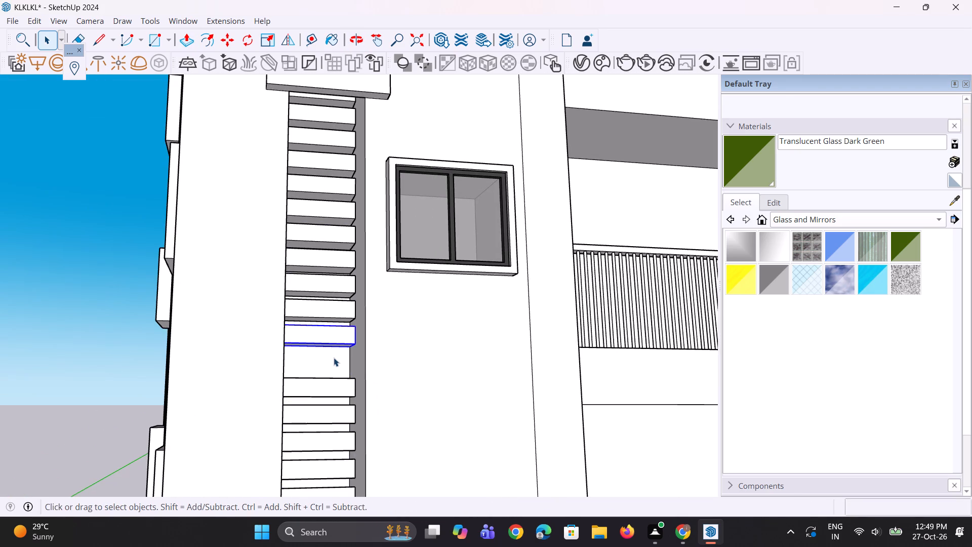
scroll(335, 360, "up", 4)
key("m")
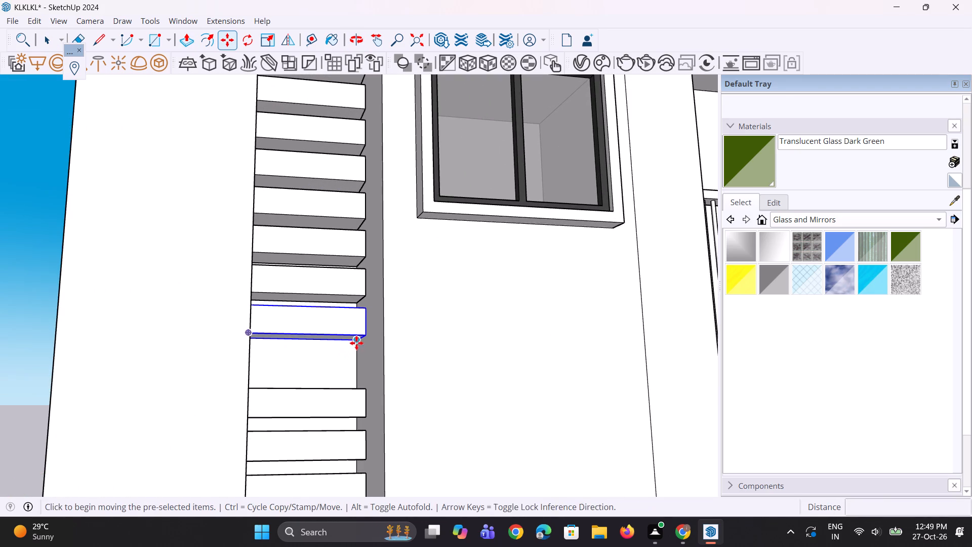
left_click(356, 342)
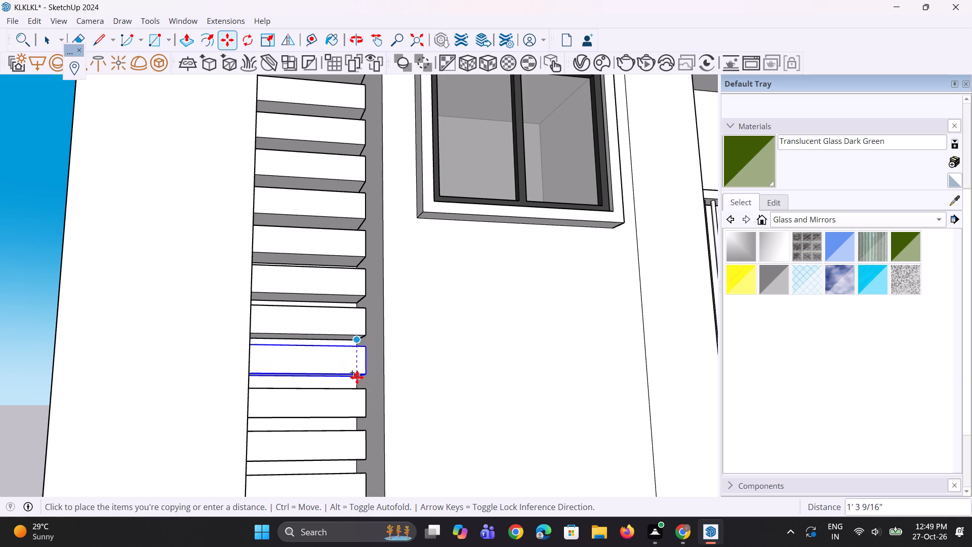
left_click(357, 377)
scroll(334, 373, "down", 5)
key("space")
key("space")
left_click(35, 364)
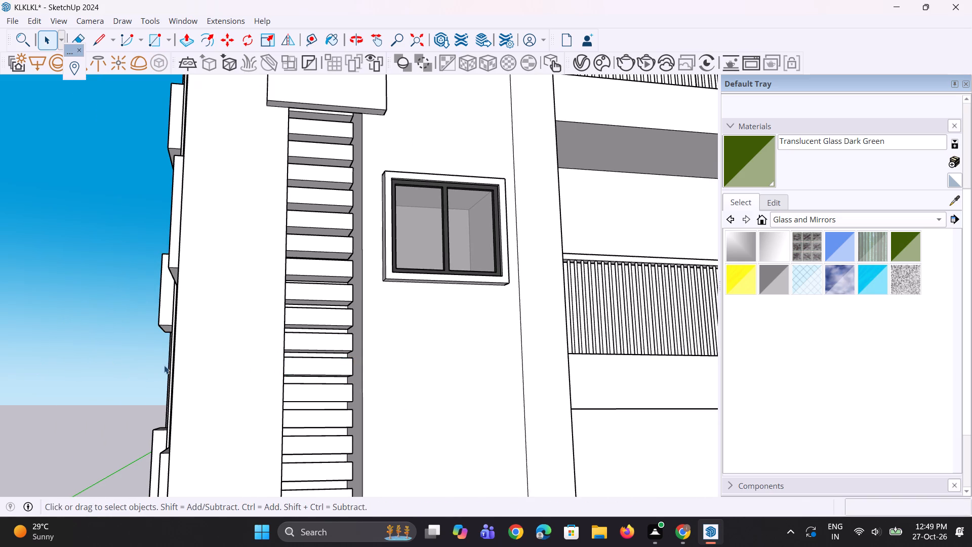
Examine the front facade's slat column, balconies and projecting base band from several angles.
scroll(208, 365, "down", 5)
middle_click_drag(270, 384, 271, 413)
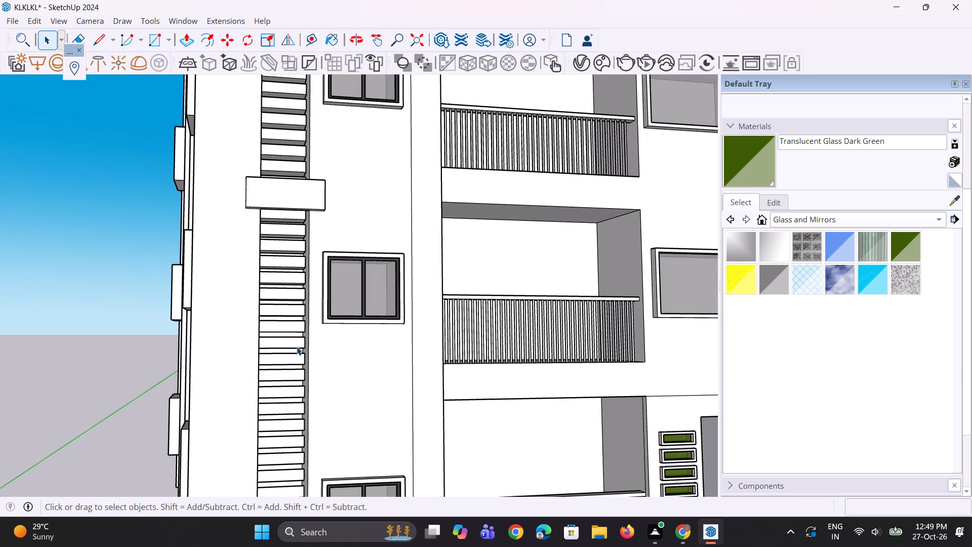
key("r")
scroll(279, 364, "up", 1)
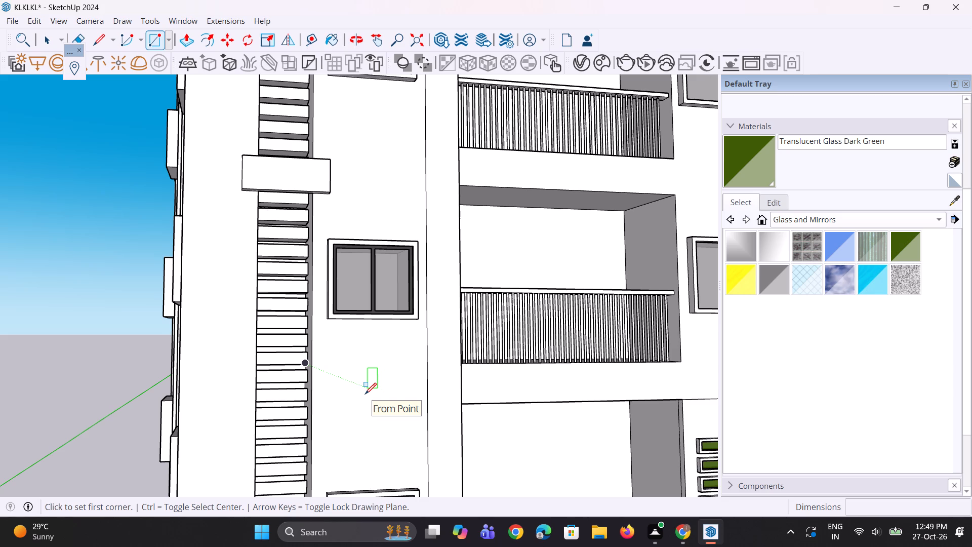
scroll(365, 394, "down", 3)
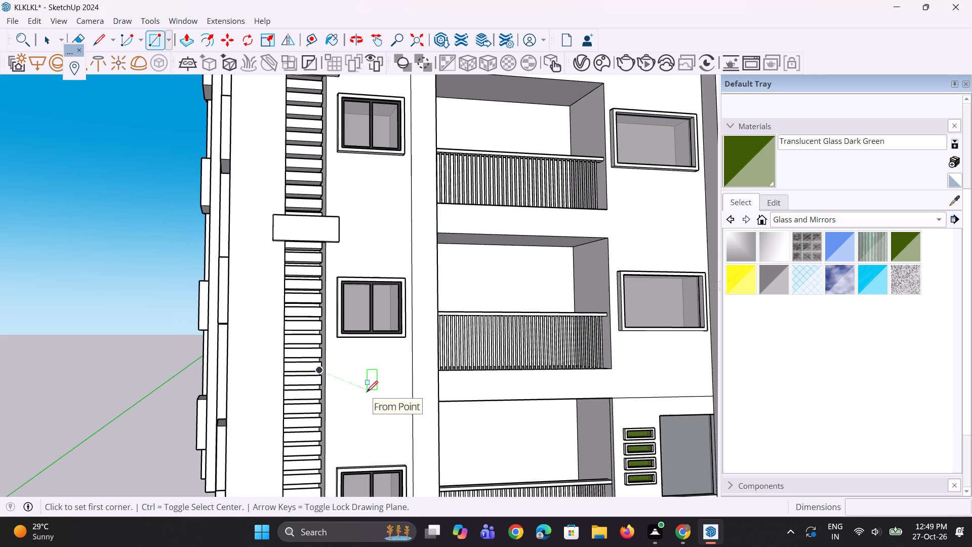
scroll(382, 383, "down", 3)
middle_click_drag(395, 394, 468, 378)
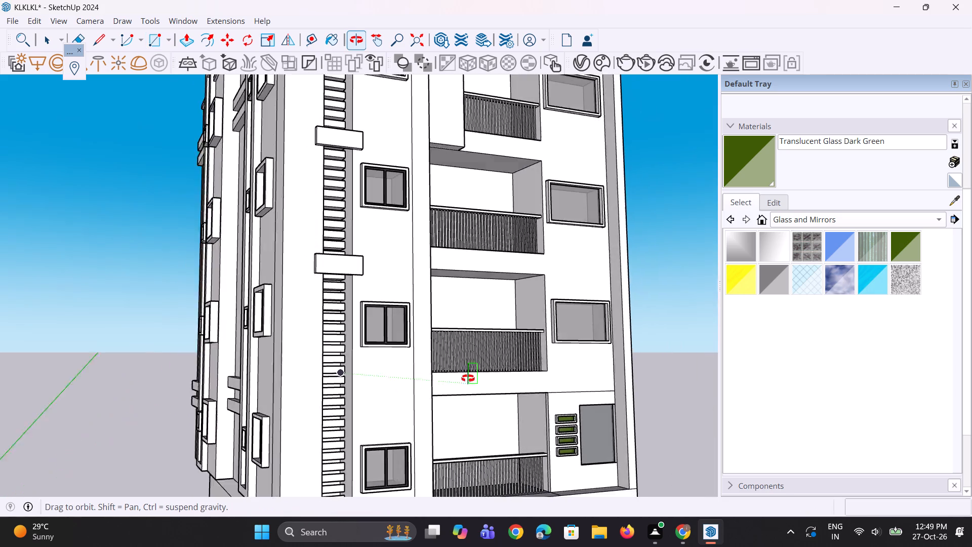
middle_click_drag(468, 378, 427, 363)
scroll(406, 357, "down", 7)
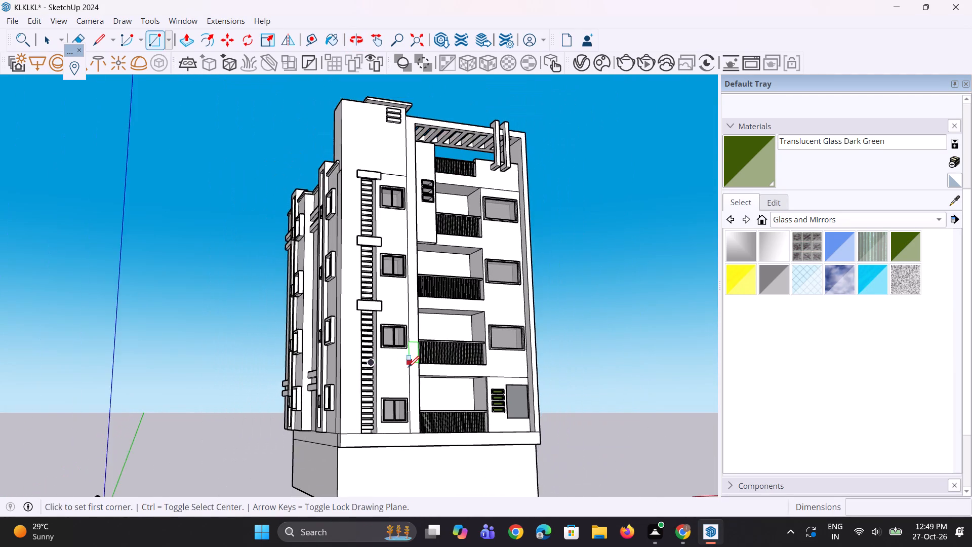
middle_click_drag(408, 369, 431, 397)
scroll(411, 439, "up", 5)
scroll(412, 439, "down", 3)
middle_click_drag(419, 426, 372, 439)
scroll(373, 436, "down", 1)
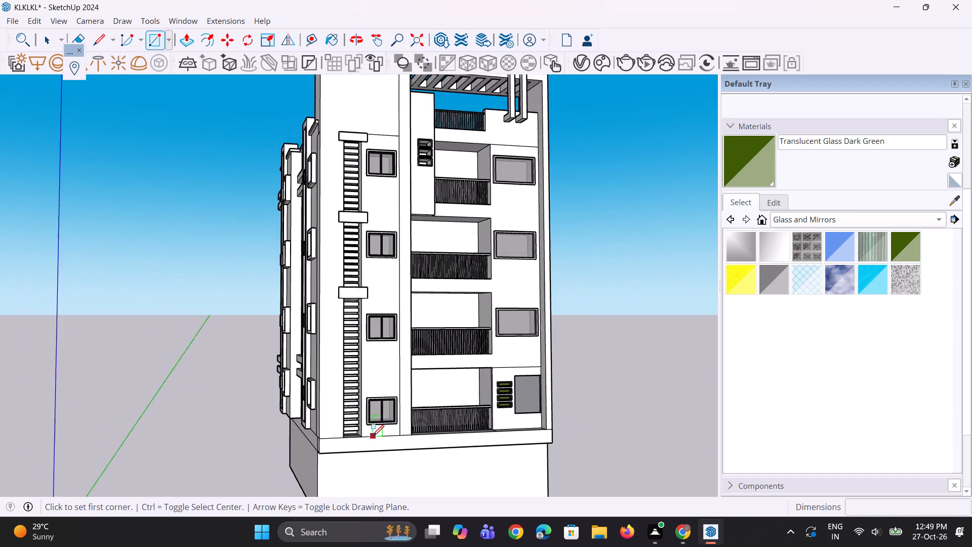
scroll(373, 436, "down", 2)
middle_click_drag(378, 399, 348, 434)
scroll(371, 405, "up", 2)
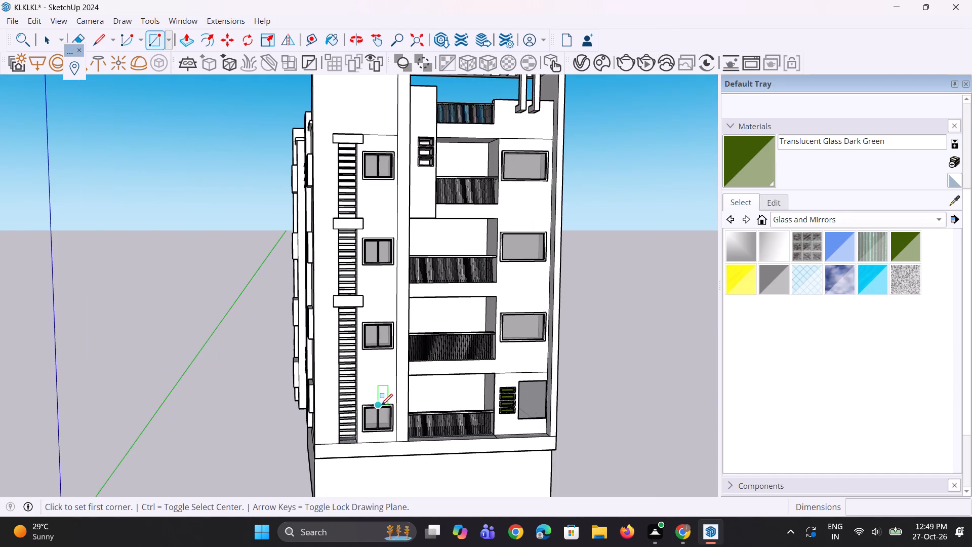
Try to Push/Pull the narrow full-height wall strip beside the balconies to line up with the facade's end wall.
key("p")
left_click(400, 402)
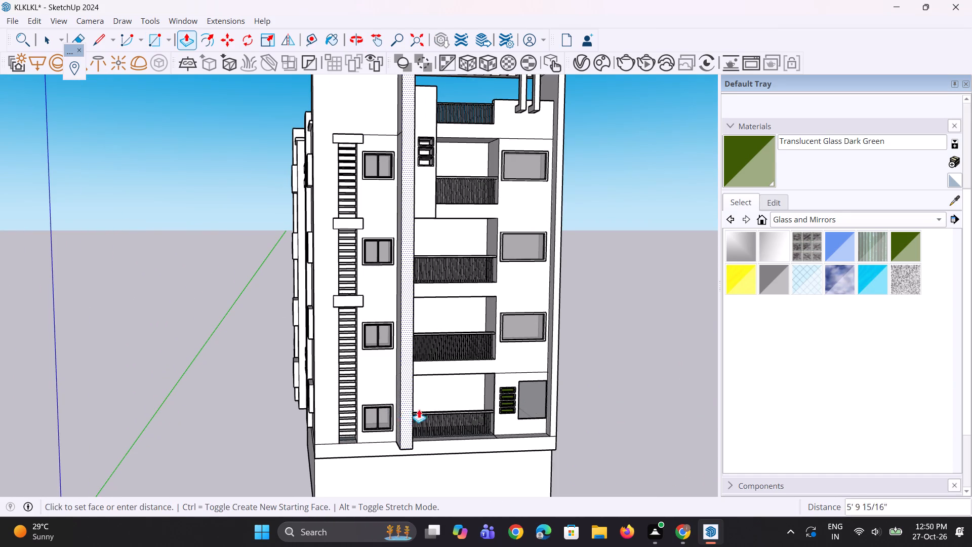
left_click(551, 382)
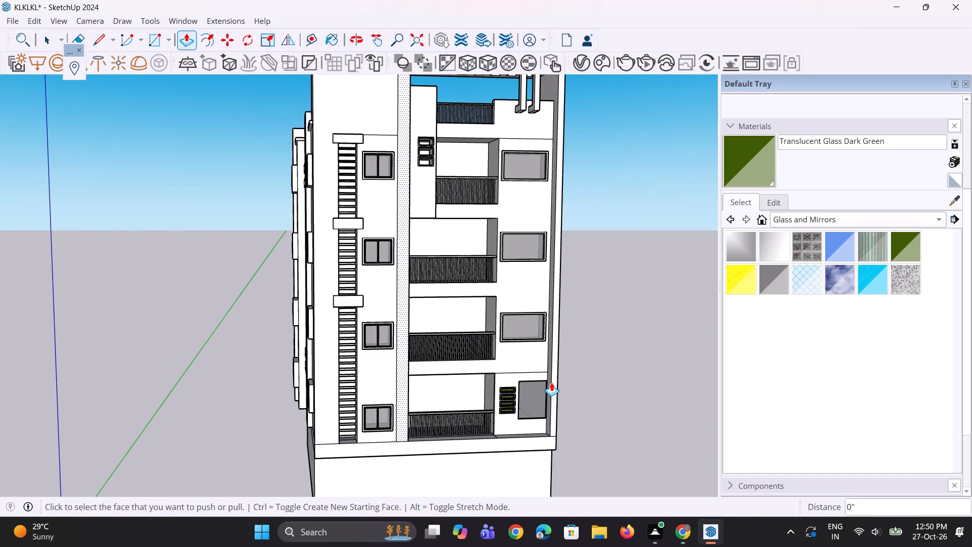
Push/Pull the narrow full-height wall strip beside the balconies outward 1' 4 1/8", flush with the front of the base band.
middle_click_drag(403, 249, 538, 220)
scroll(451, 347, "up", 3)
scroll(391, 455, "up", 2)
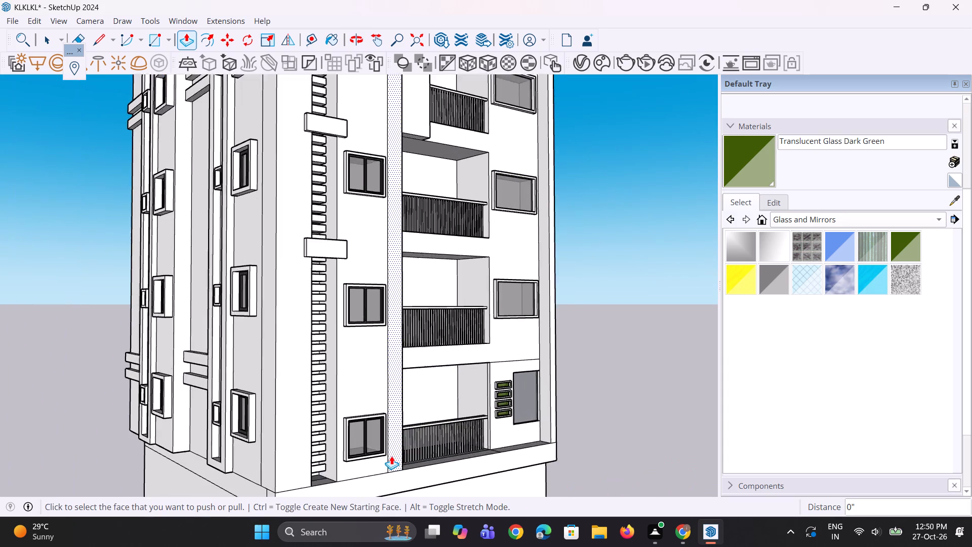
scroll(375, 300, "down", 4)
scroll(369, 421, "up", 10)
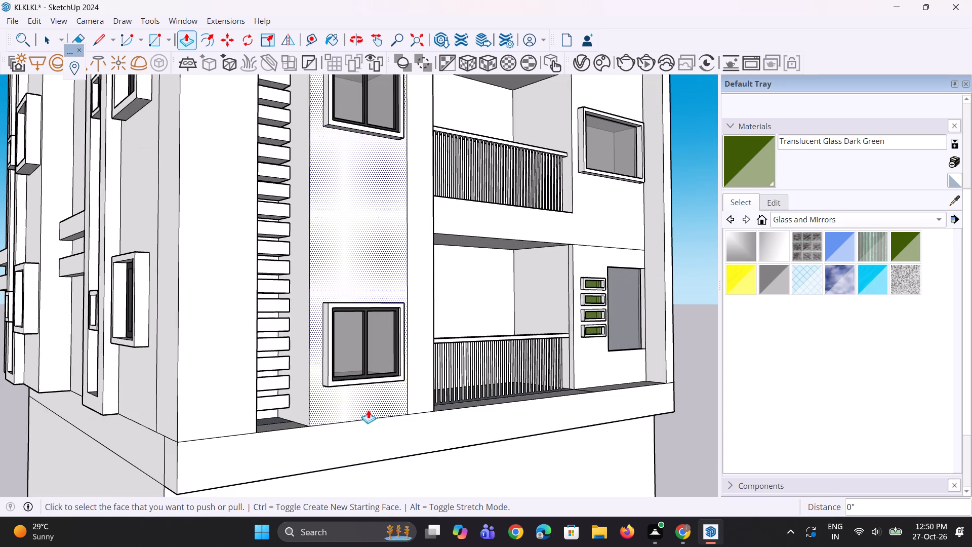
left_click(418, 346)
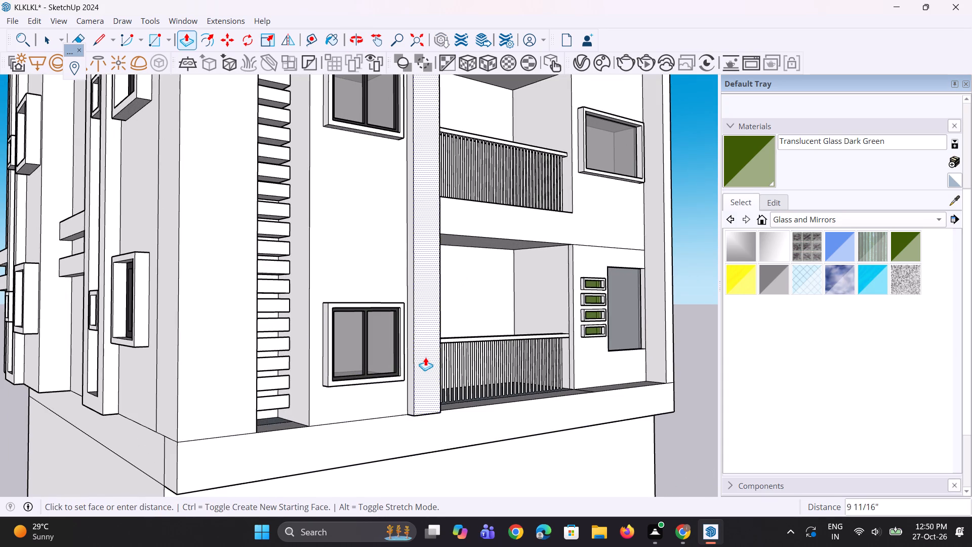
left_click(428, 363)
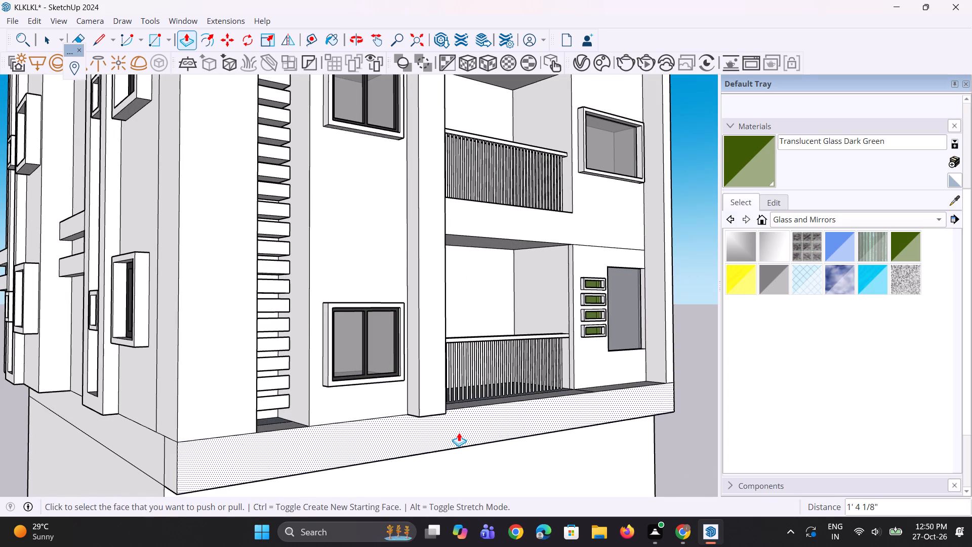
double_click(459, 433)
Draw a 1' 4 1/8" horizontal line across the side face of the projecting strip, between the two lowest windows.
scroll(385, 398, "down", 4)
middle_click_drag(467, 362, 380, 381)
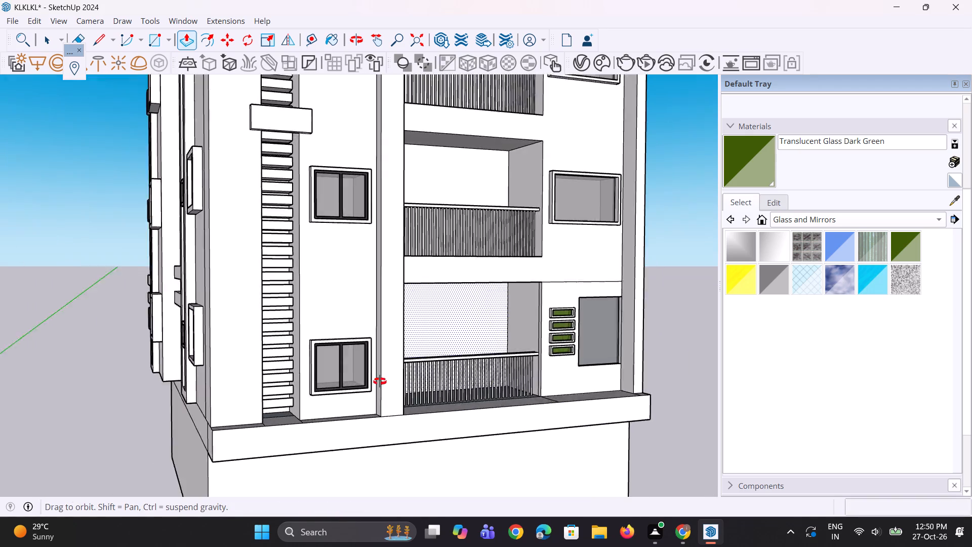
middle_click_drag(380, 381, 441, 401)
scroll(332, 338, "up", 1)
middle_click_drag(333, 324, 330, 321)
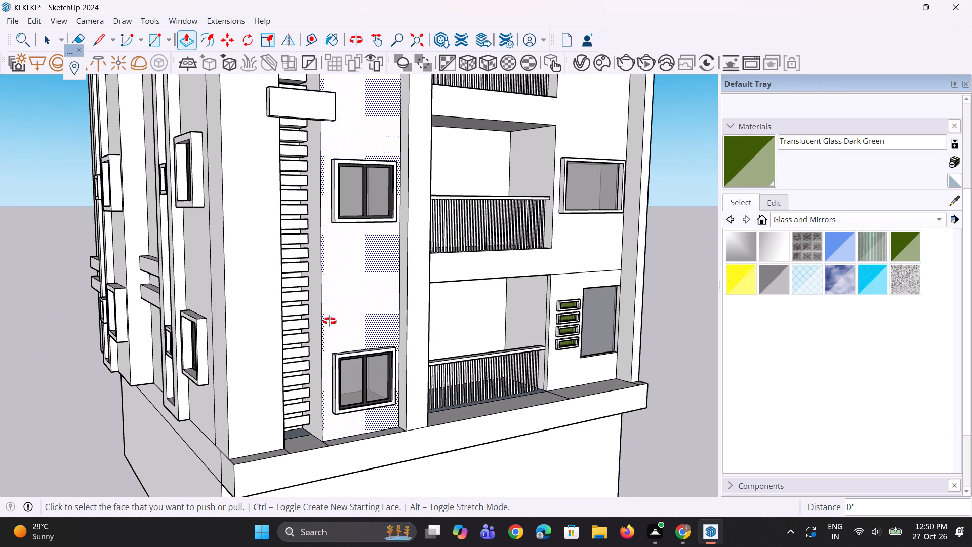
middle_click_drag(330, 321, 321, 318)
scroll(381, 293, "up", 1)
middle_click_drag(399, 300, 412, 301)
key("space")
scroll(420, 288, "up", 1)
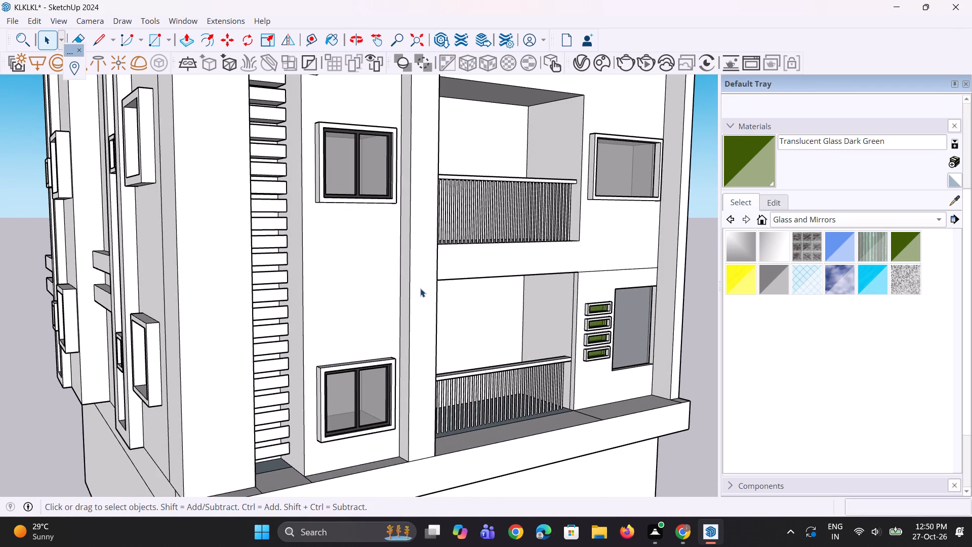
key("l")
scroll(415, 253, "up", 1)
left_click(410, 246)
left_click(400, 243)
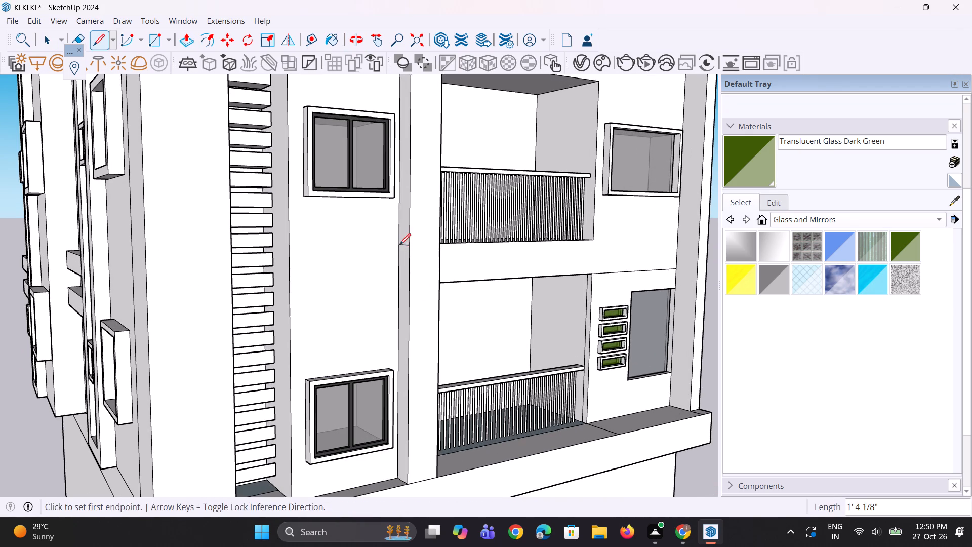
Copy the short line on the strip's side face downward about 2' 9 5/8".
key("space")
middle_click_drag(409, 269, 423, 266)
scroll(413, 249, "up", 2)
left_click(411, 242)
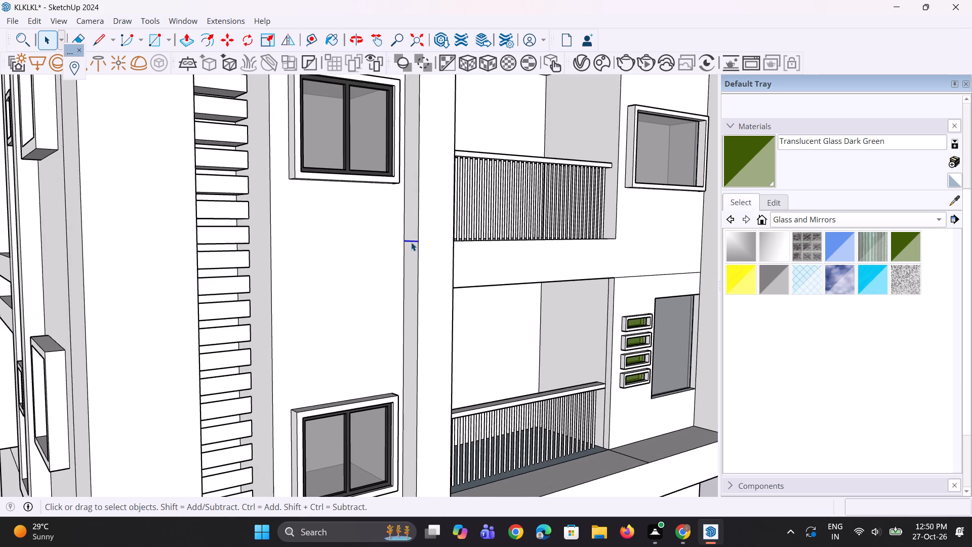
scroll(413, 251, "up", 1)
key("m")
left_click(420, 245)
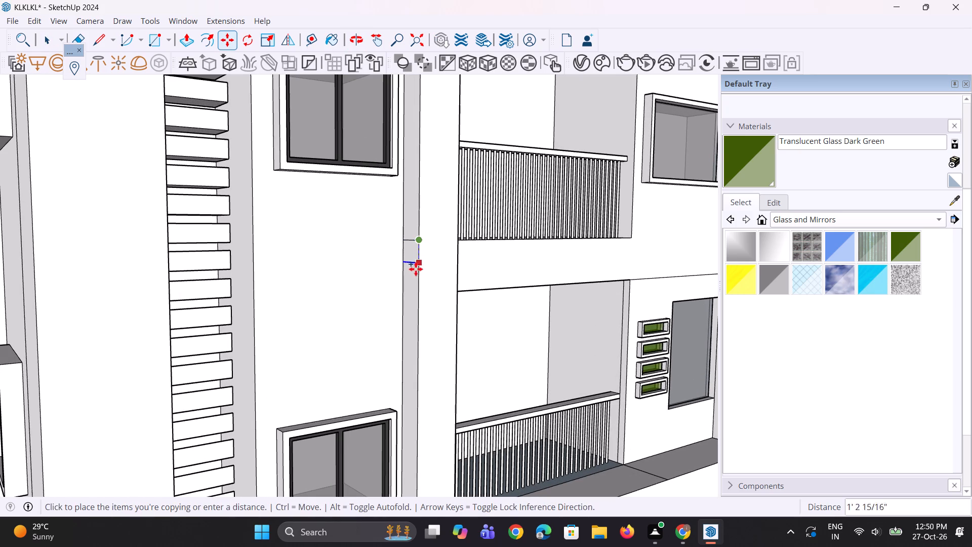
left_click(416, 295)
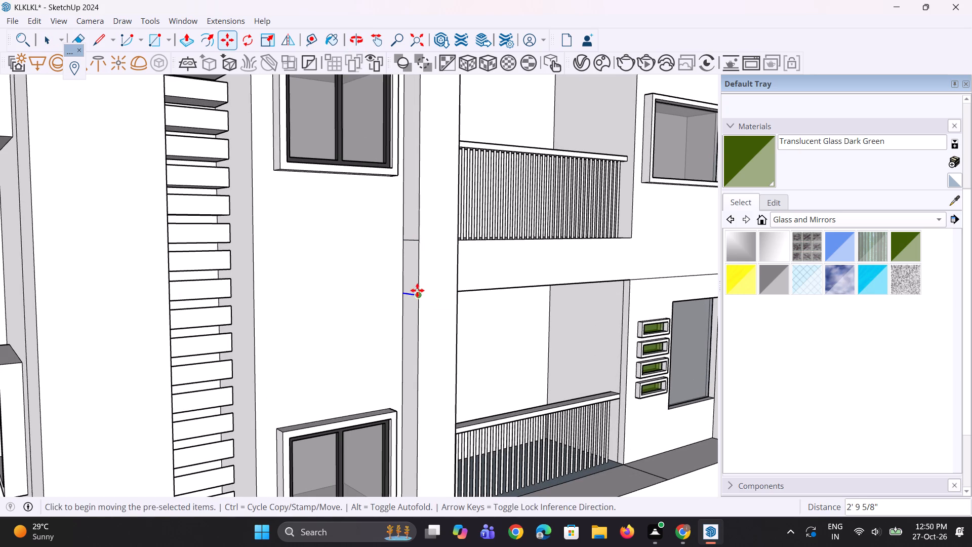
Push/Pull the face between the two lines sideways about 8' 5 7/8", plus another 5' 1 1/16", forming a beam across the slat column.
key("p")
left_click(412, 275)
scroll(372, 284, "down", 4)
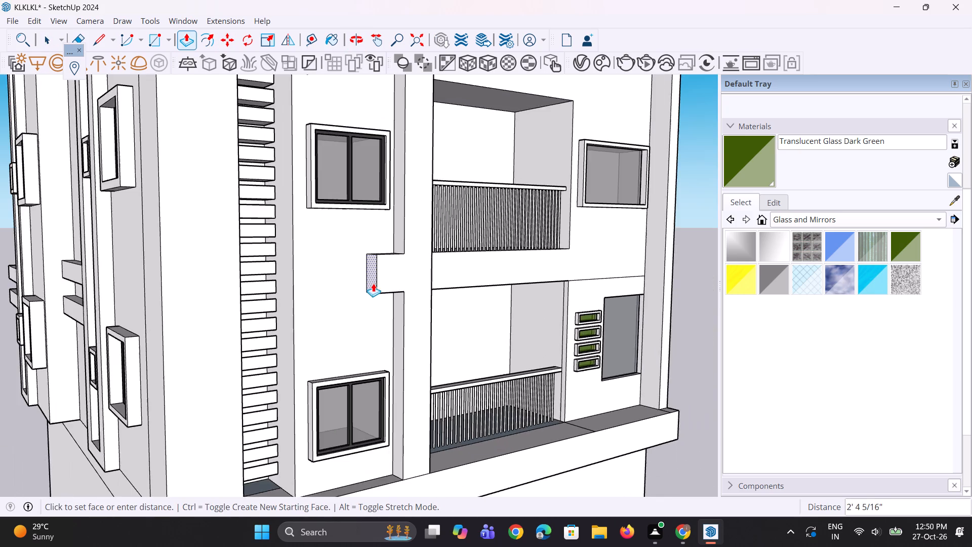
scroll(374, 283, "down", 4)
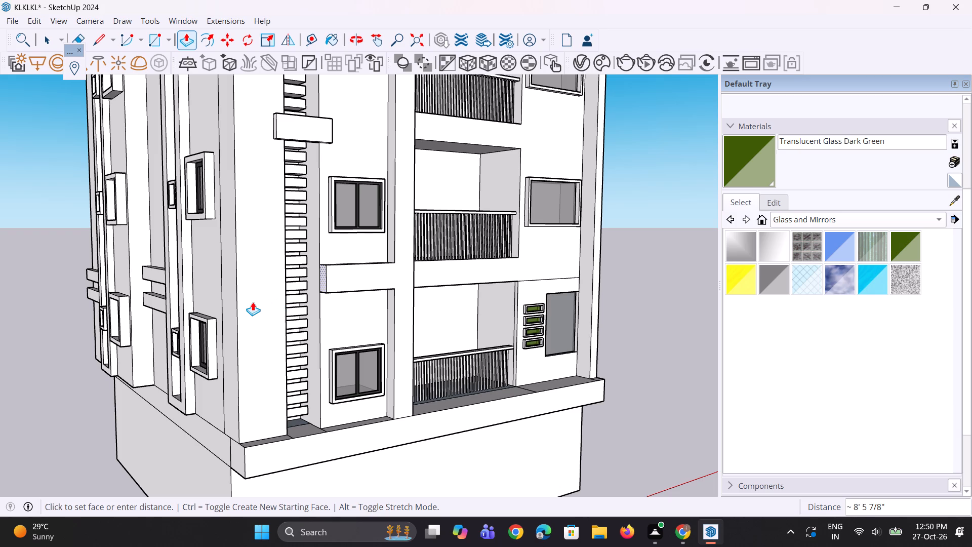
left_click(253, 302)
scroll(311, 285, "up", 3)
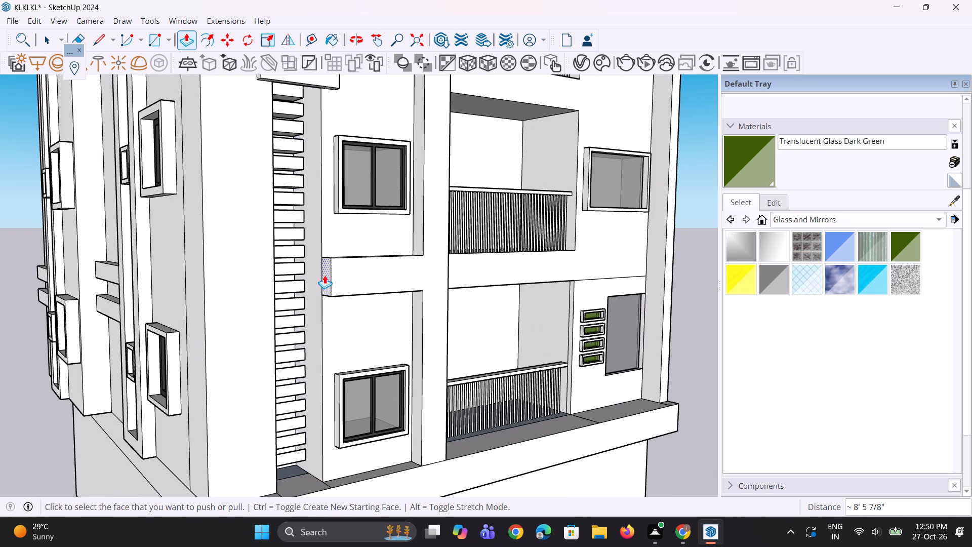
left_click(325, 275)
left_click(263, 295)
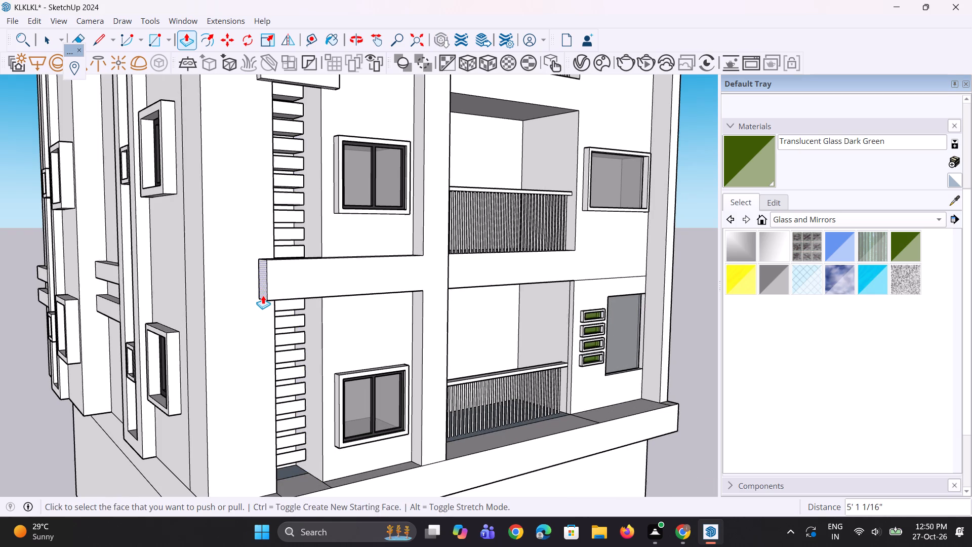
Push/Pull the new beam's top face to line up with the top edge of the adjoining balcony band.
middle_click_drag(327, 281, 348, 336)
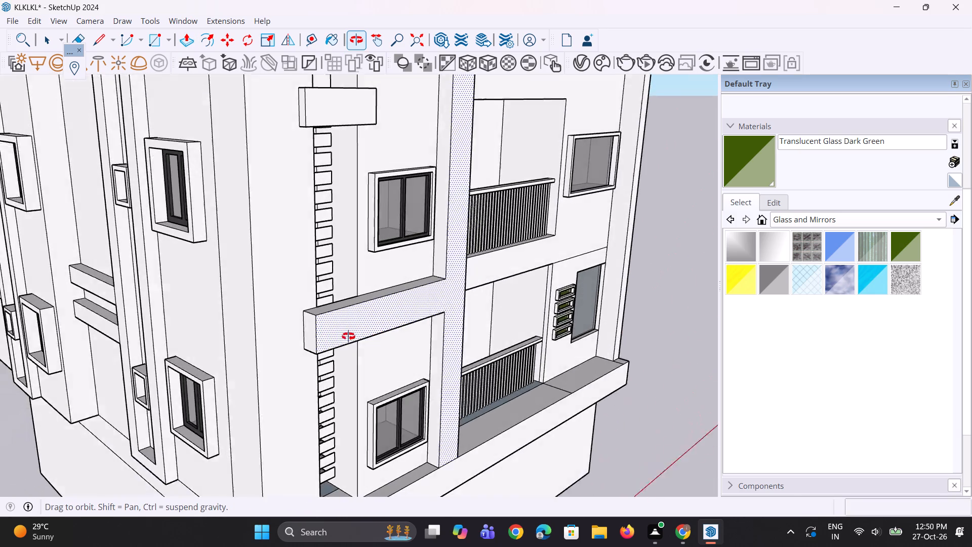
middle_click_drag(348, 336, 336, 336)
scroll(286, 328, "down", 4)
middle_click_drag(383, 311, 249, 328)
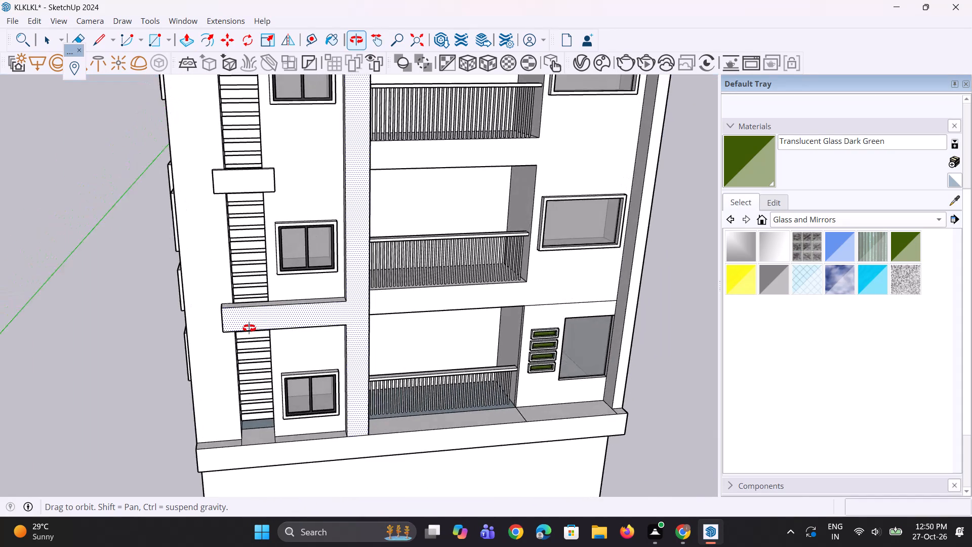
middle_click_drag(249, 328, 244, 328)
scroll(326, 323, "up", 2)
middle_click_drag(329, 321, 378, 330)
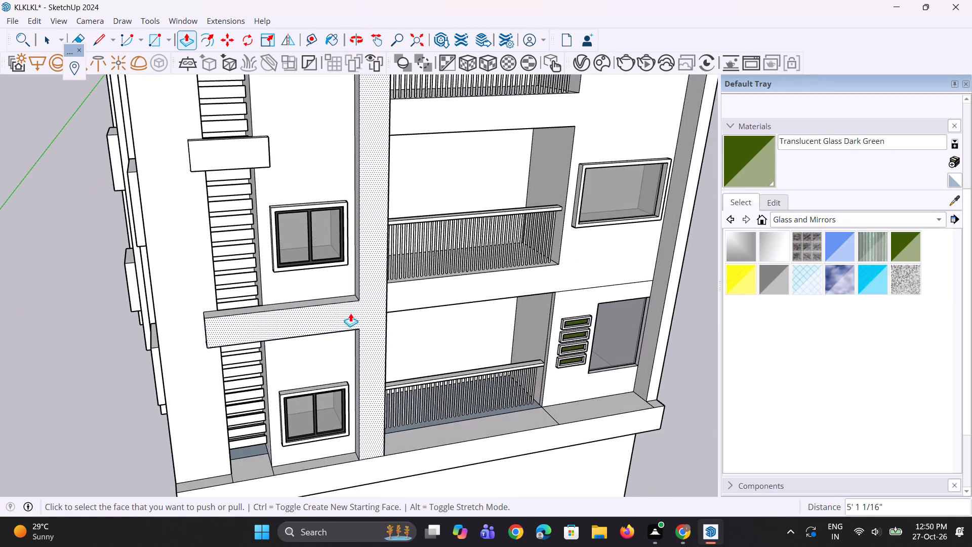
scroll(350, 313, "up", 2)
left_click(347, 296)
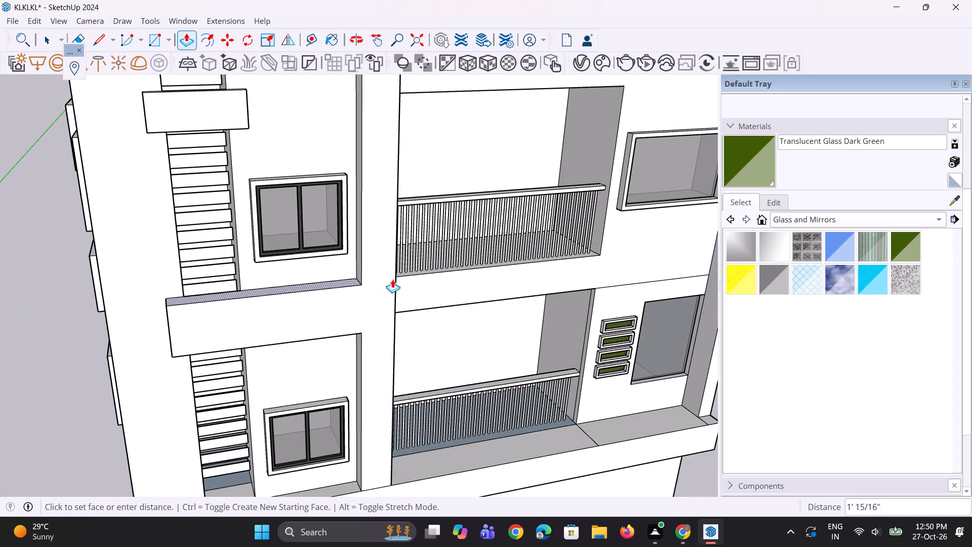
left_click(406, 277)
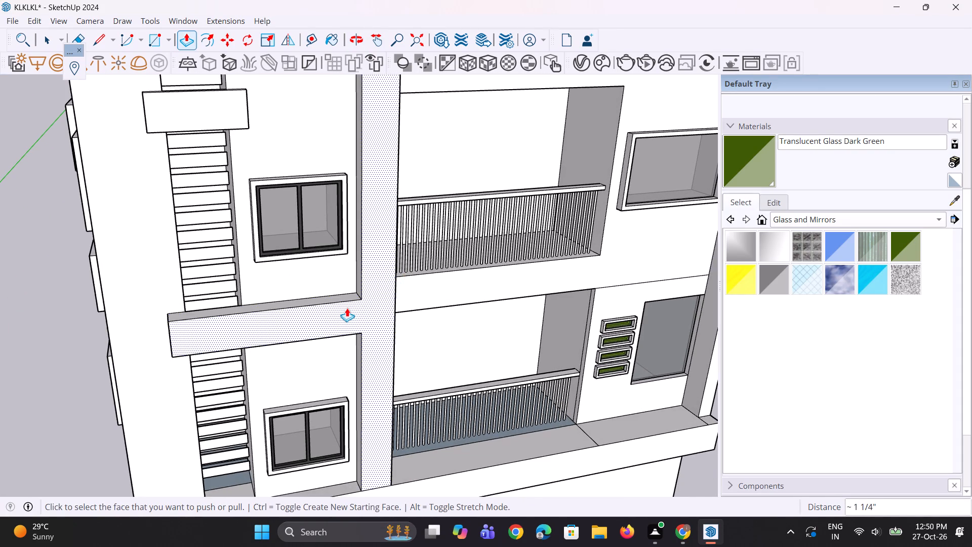
scroll(347, 305, "up", 3)
left_click(347, 295)
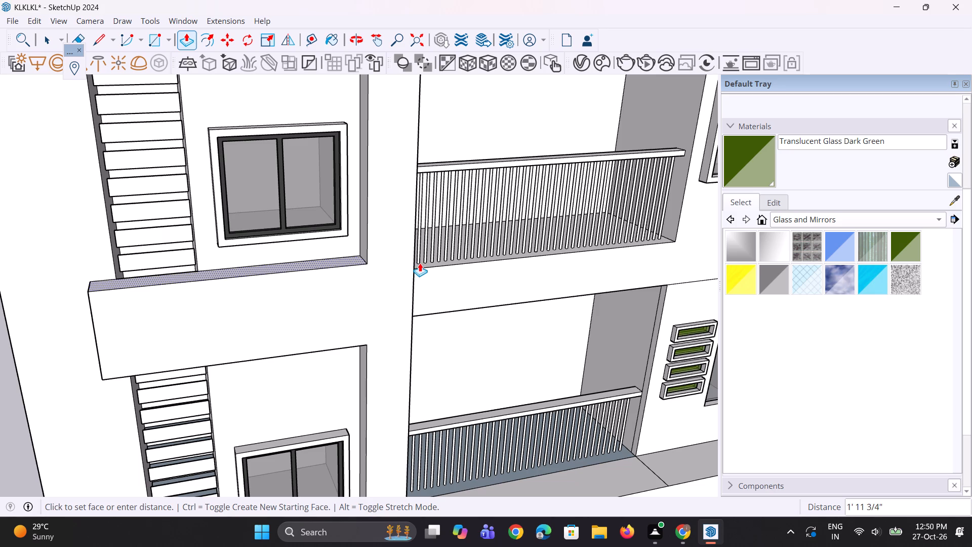
left_click(421, 264)
Push/Pull the beam's underside about 4 9/16" to line up with the bottom edge of the adjoining balcony band.
middle_click_drag(386, 301, 371, 186)
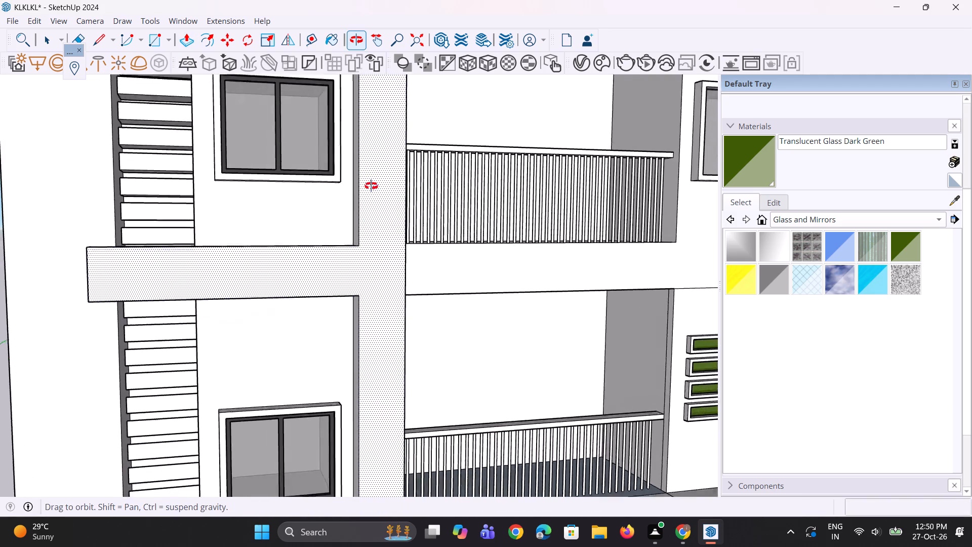
middle_click_drag(371, 186, 369, 178)
scroll(321, 306, "up", 3)
middle_click_drag(340, 271, 343, 205)
scroll(315, 216, "up", 1)
left_click(315, 216)
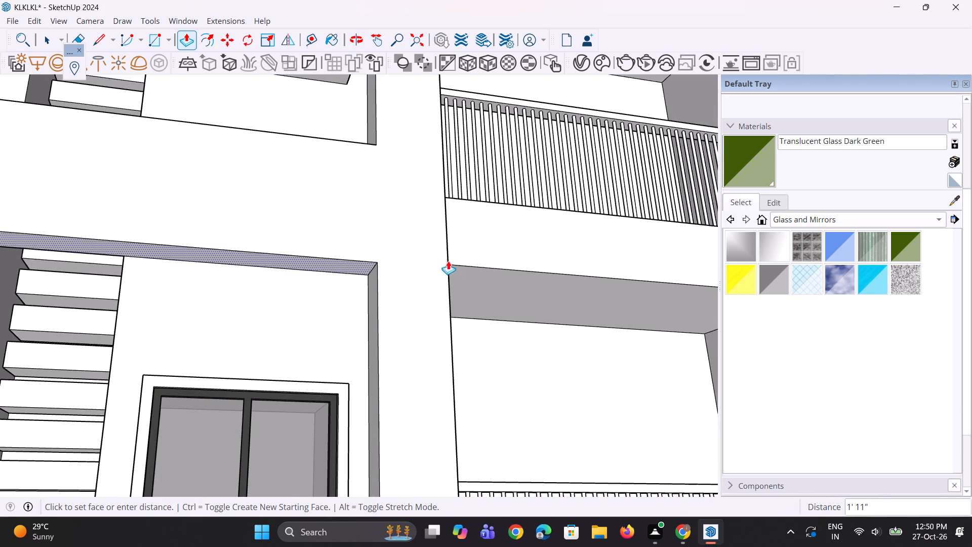
left_click(460, 264)
Examine the new beam and the strip against the whole front facade from several angles.
middle_click_drag(400, 256, 292, 319)
scroll(296, 299, "down", 9)
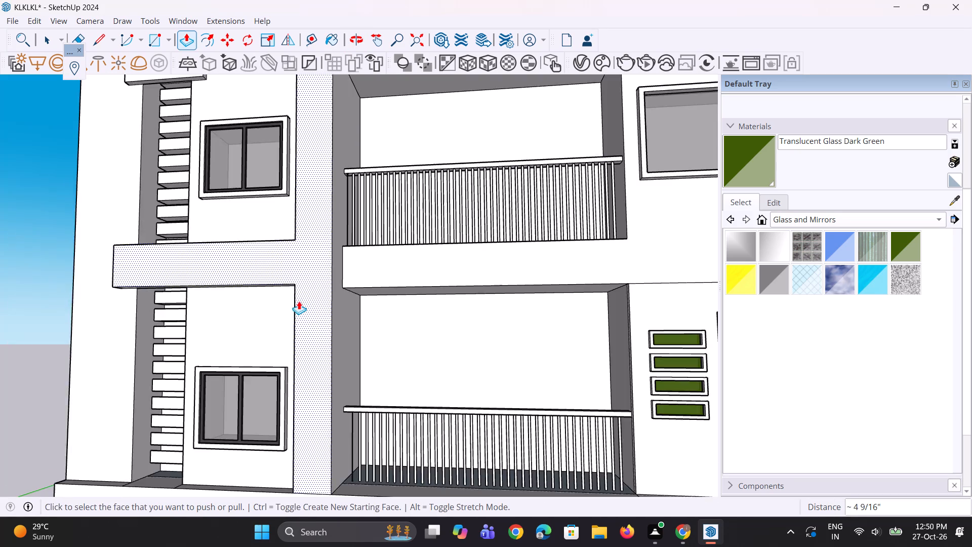
scroll(299, 301, "down", 3)
middle_click_drag(255, 298, 337, 334)
scroll(337, 334, "up", 1)
scroll(339, 331, "down", 8)
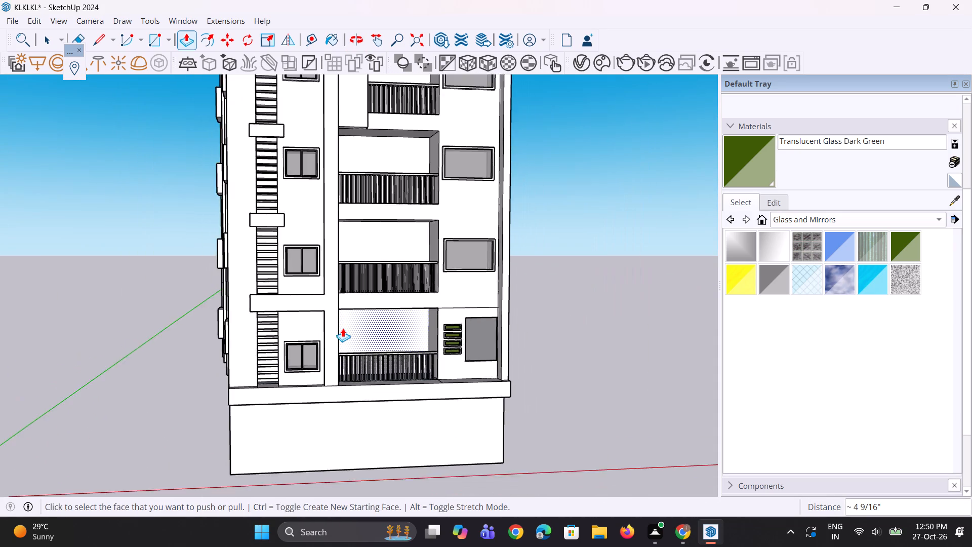
scroll(343, 328, "down", 2)
middle_click_drag(314, 331, 270, 345)
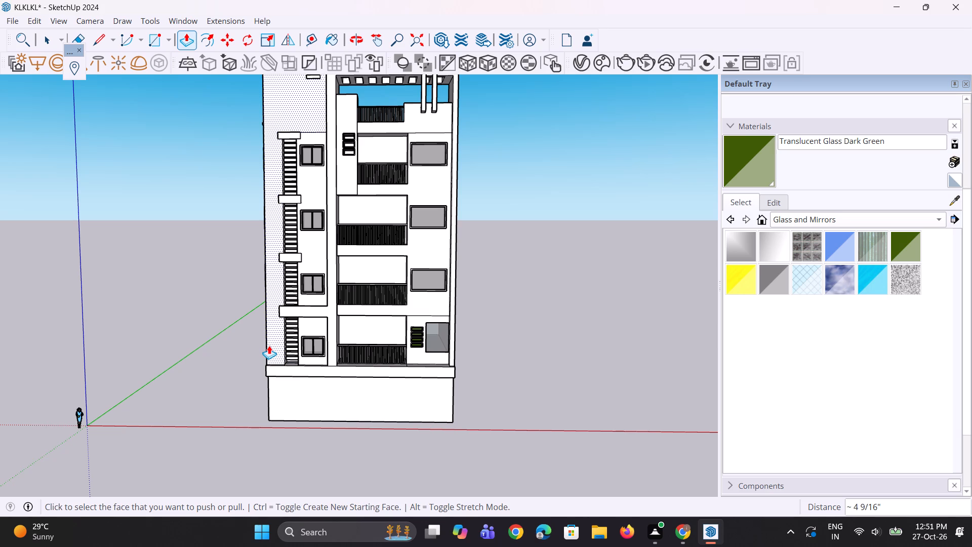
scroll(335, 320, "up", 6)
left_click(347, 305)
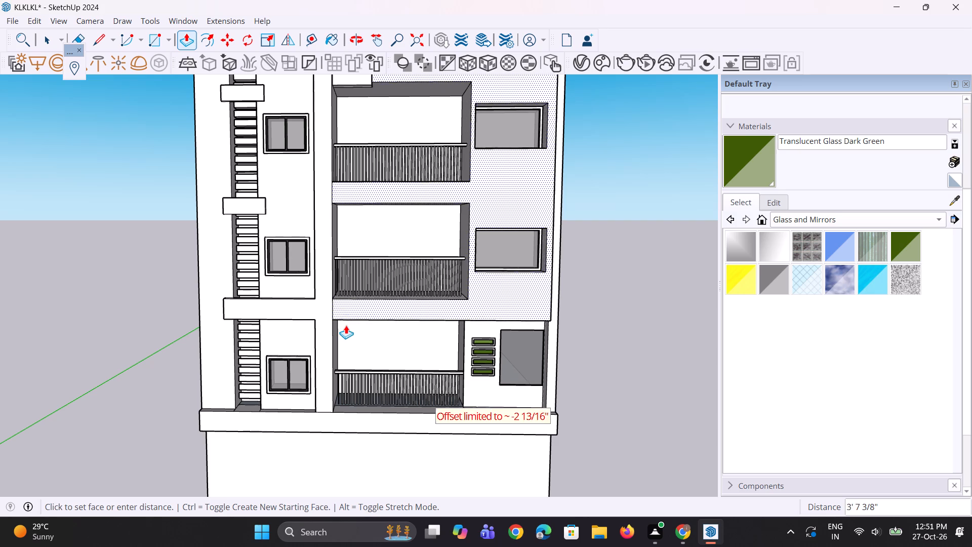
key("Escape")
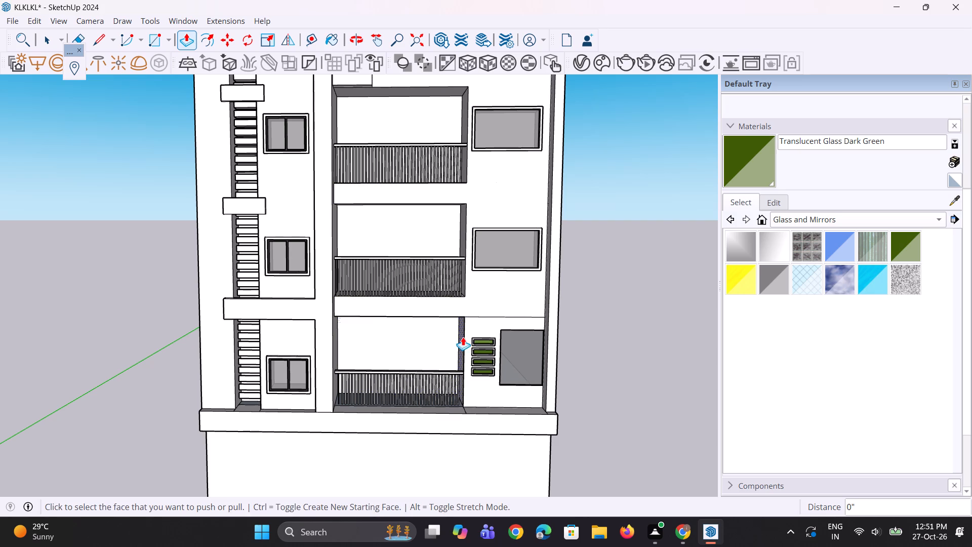
Draw a 3' 15/16" vertical line at the end of the lowest raised balcony band, separating it from the adjoining window wall.
scroll(517, 301, "up", 2)
scroll(559, 320, "up", 3)
middle_click_drag(566, 336, 558, 328)
scroll(558, 328, "up", 2)
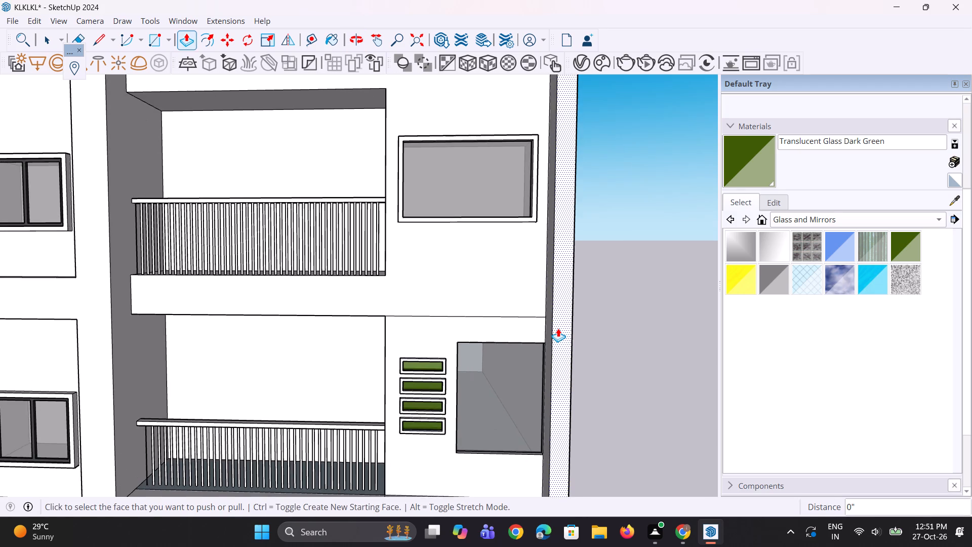
scroll(558, 328, "up", 3)
key("l")
scroll(358, 292, "up", 1)
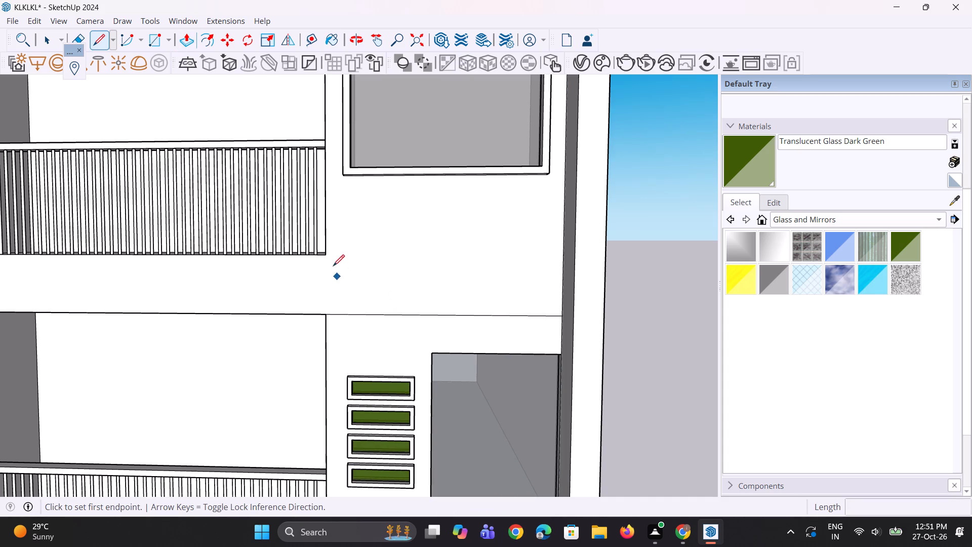
left_click(329, 254)
left_click(328, 314)
Erase the horizontal edge across the window wall above the green louvre openings.
middle_click_drag(332, 320, 392, 307)
scroll(406, 299, "down", 3)
key("e")
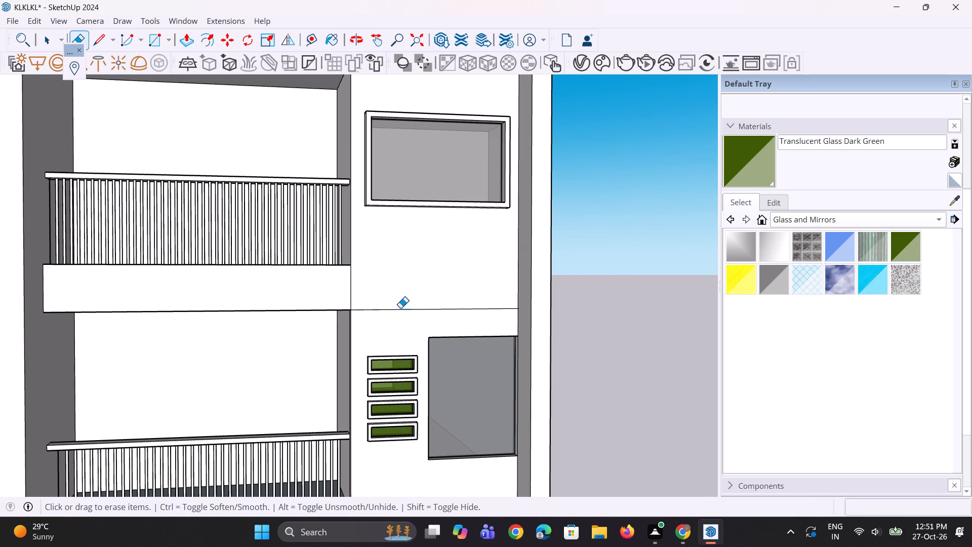
left_click(400, 308)
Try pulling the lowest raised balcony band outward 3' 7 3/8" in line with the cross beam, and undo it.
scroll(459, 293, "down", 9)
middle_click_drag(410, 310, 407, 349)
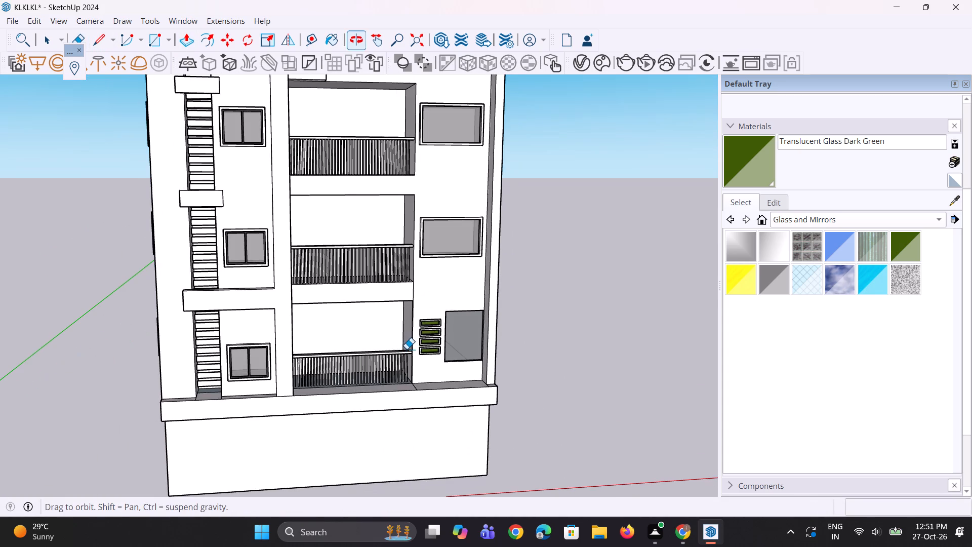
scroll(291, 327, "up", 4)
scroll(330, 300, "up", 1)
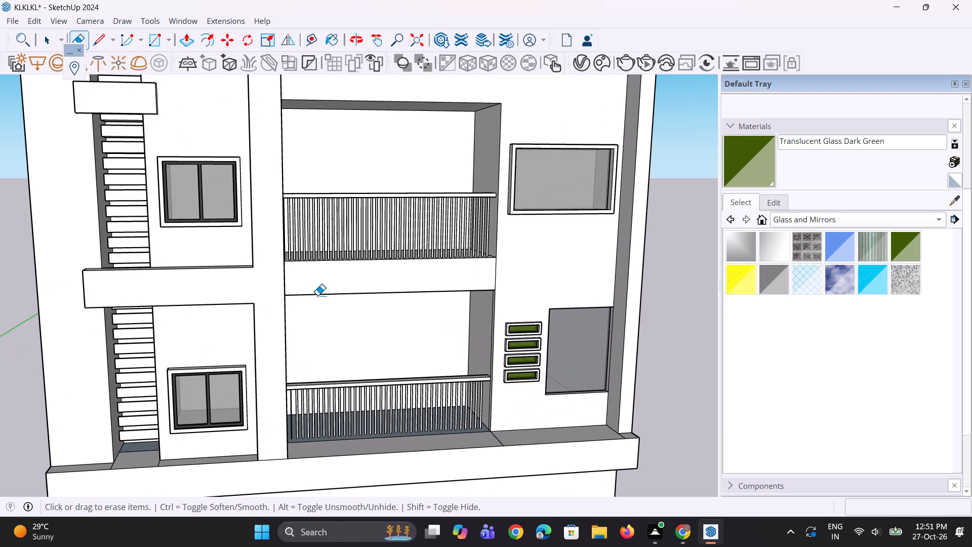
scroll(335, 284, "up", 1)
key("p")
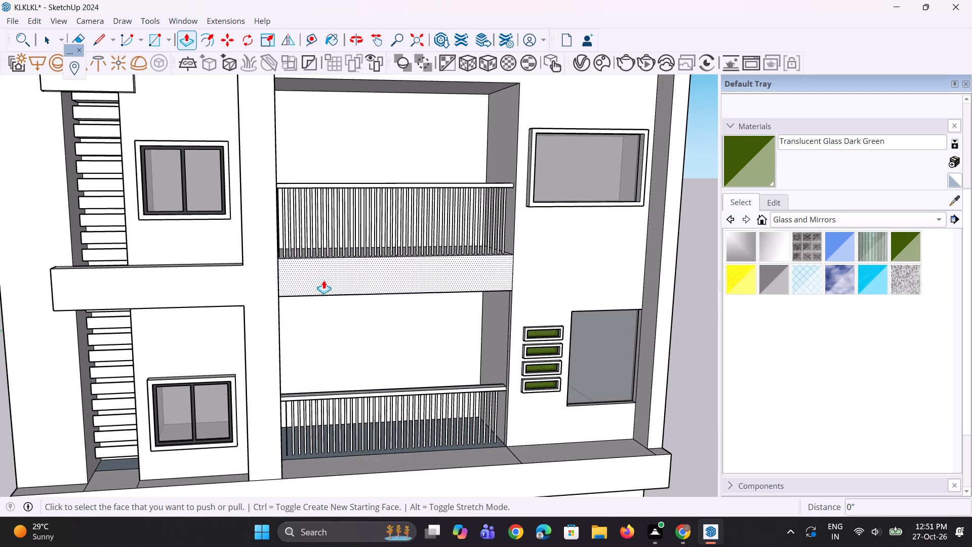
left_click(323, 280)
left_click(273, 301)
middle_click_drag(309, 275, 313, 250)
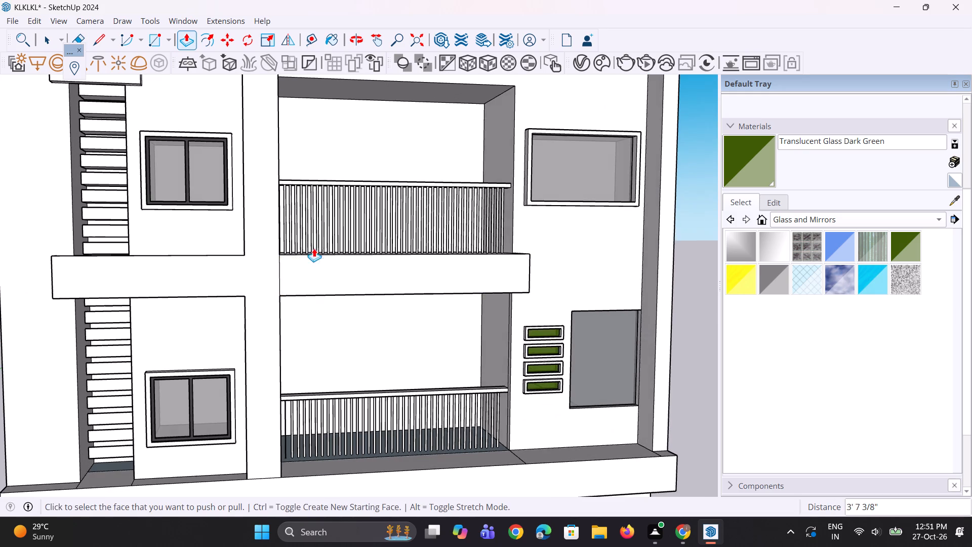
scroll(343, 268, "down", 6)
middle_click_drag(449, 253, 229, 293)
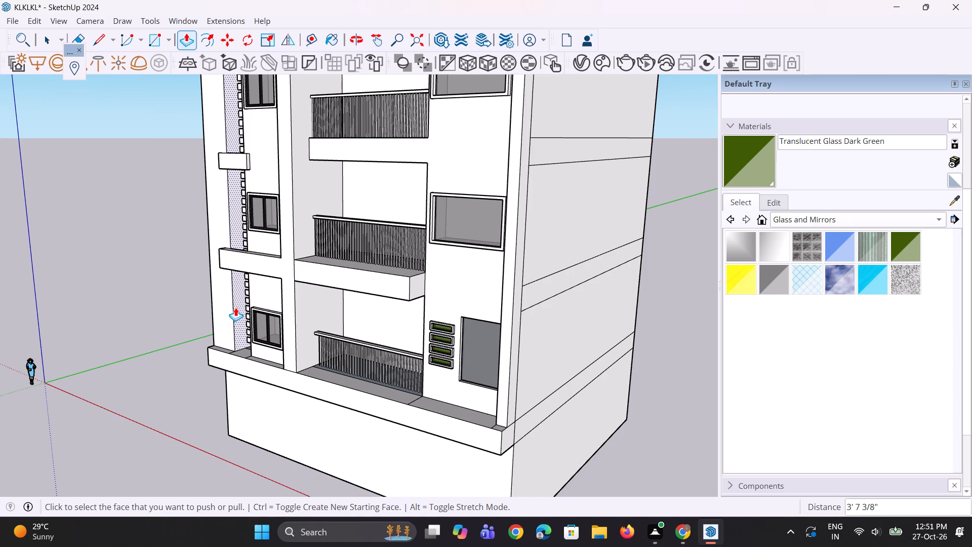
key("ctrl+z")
Push/Pull the outer side of the end pier and the end of the base band outward by 1' 1 1/4".
middle_click_drag(255, 305, 475, 274)
scroll(393, 293, "down", 2)
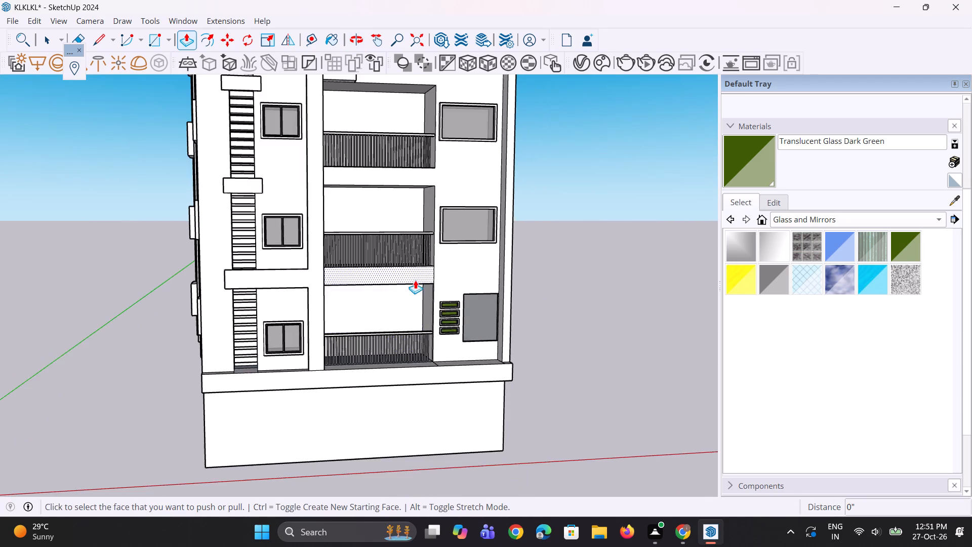
scroll(415, 280, "down", 3)
middle_click_drag(319, 293, 340, 304)
scroll(342, 313, "down", 4)
middle_click_drag(359, 329, 353, 311)
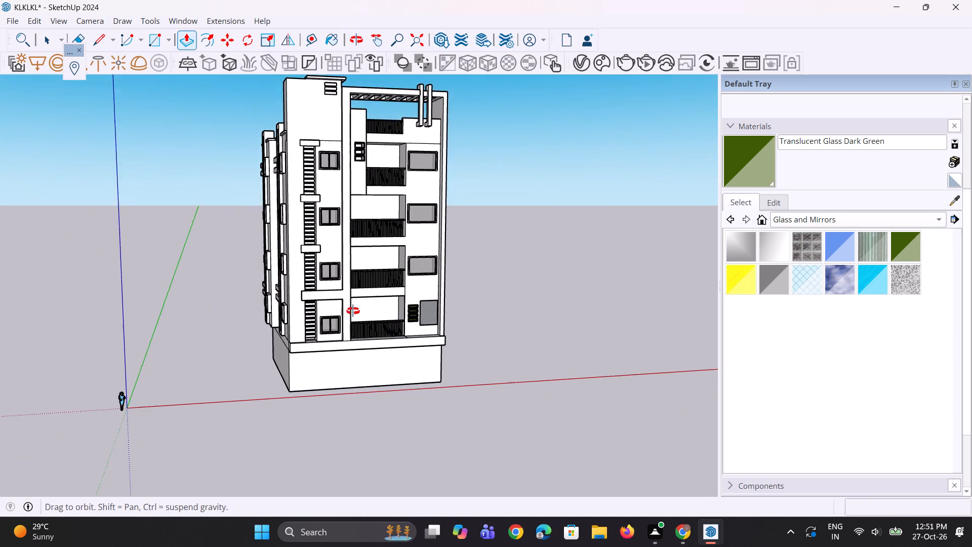
middle_click_drag(353, 311, 350, 303)
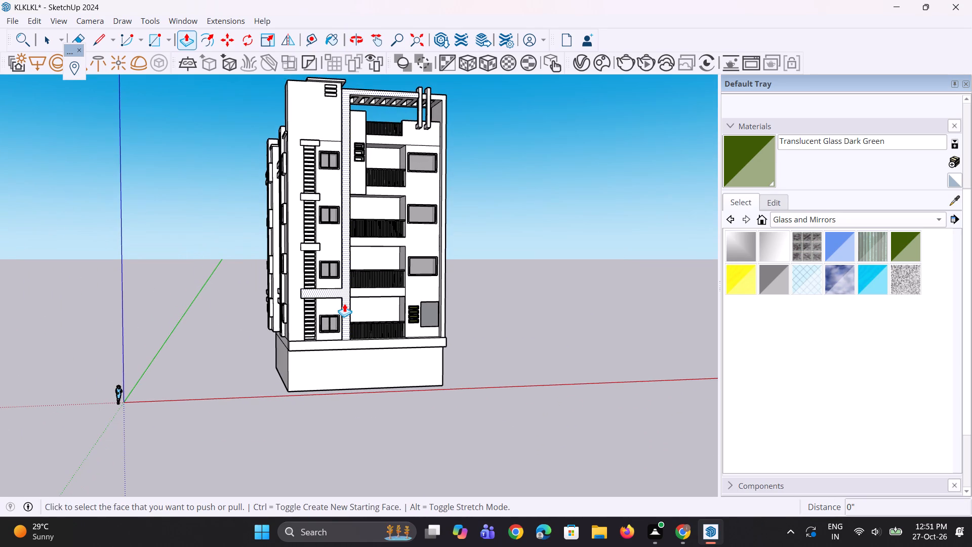
scroll(447, 313, "up", 4)
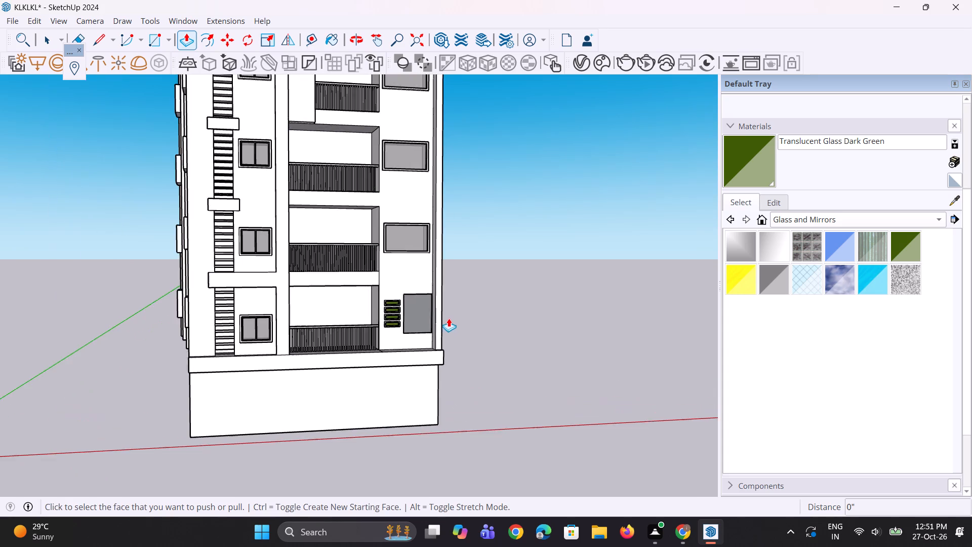
scroll(449, 318, "up", 2)
middle_click_drag(427, 314, 224, 353)
scroll(349, 344, "up", 2)
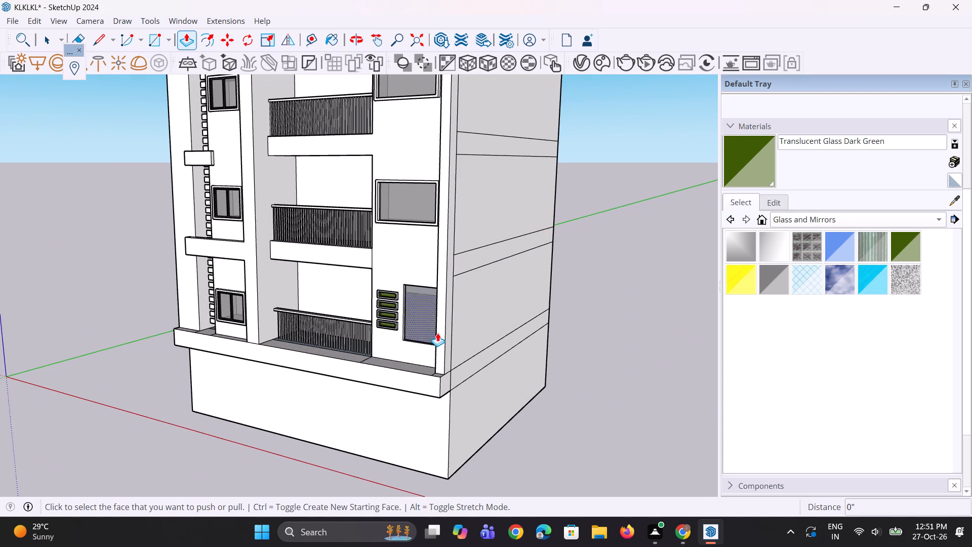
left_click(445, 335)
left_click(452, 344)
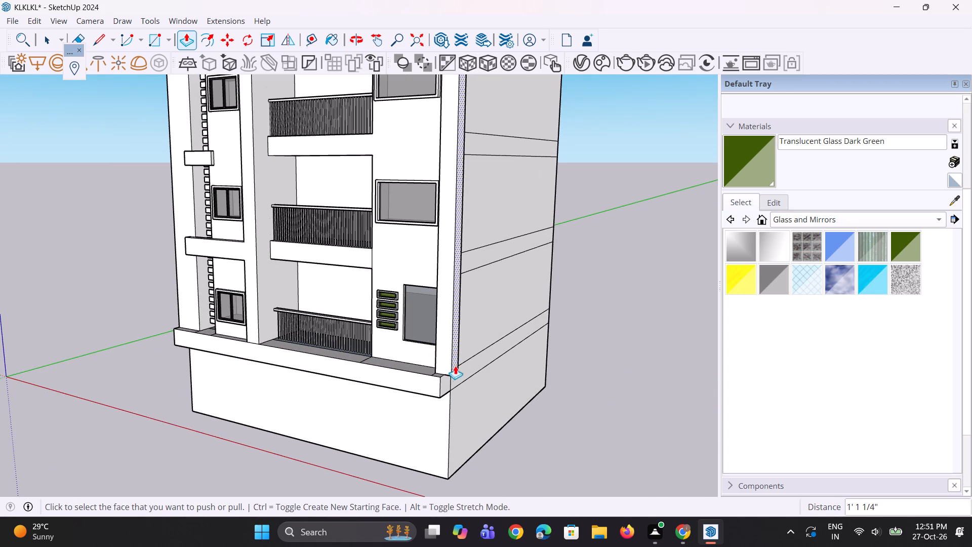
double_click(443, 382)
middle_click_drag(460, 376, 378, 399)
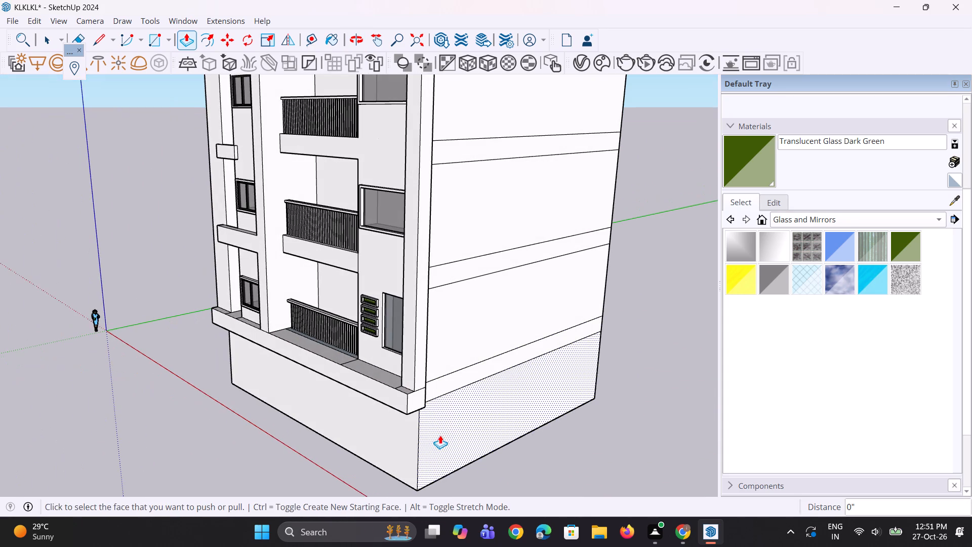
Push/Pull the front face of the widened end pier by 1' 4 1/8".
scroll(439, 389, "up", 1)
middle_click_drag(432, 388, 602, 364)
scroll(524, 375, "down", 4)
middle_click_drag(528, 372, 537, 332)
scroll(474, 365, "up", 5)
left_click(504, 352)
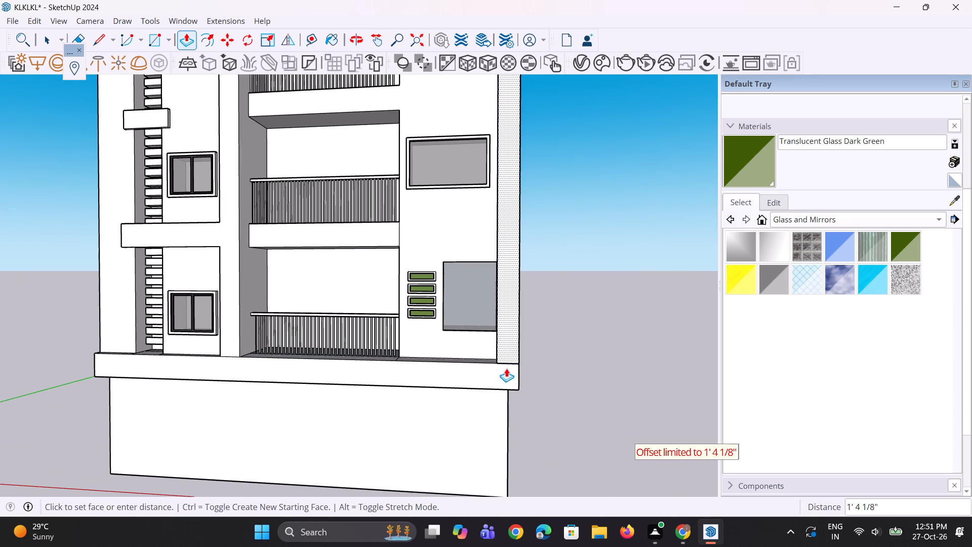
left_click(506, 368)
Examine the upper front facade and the three framed openings on the panel beside the balconies up close.
scroll(488, 392, "down", 8)
middle_click_drag(501, 382, 536, 381)
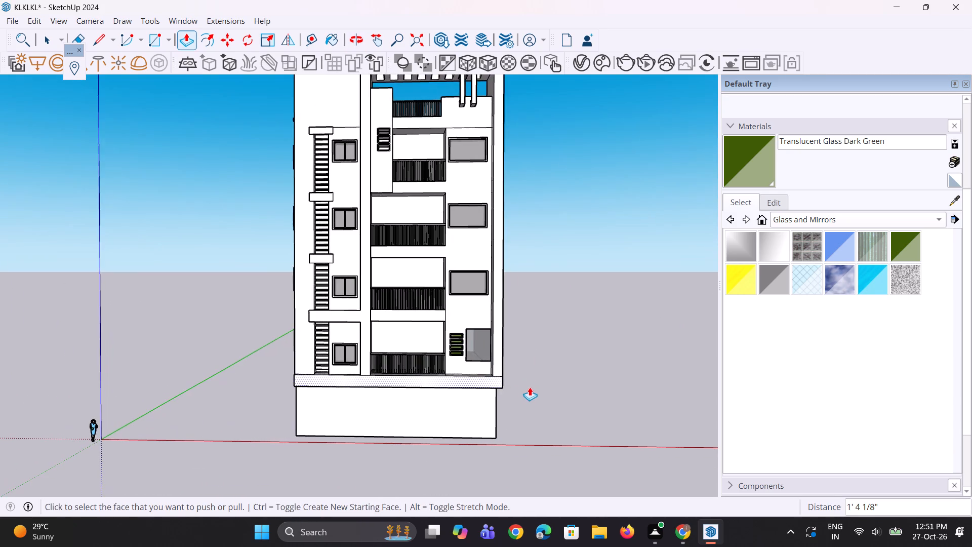
scroll(528, 389, "down", 4)
middle_click_drag(473, 323, 560, 288)
scroll(438, 183, "up", 7)
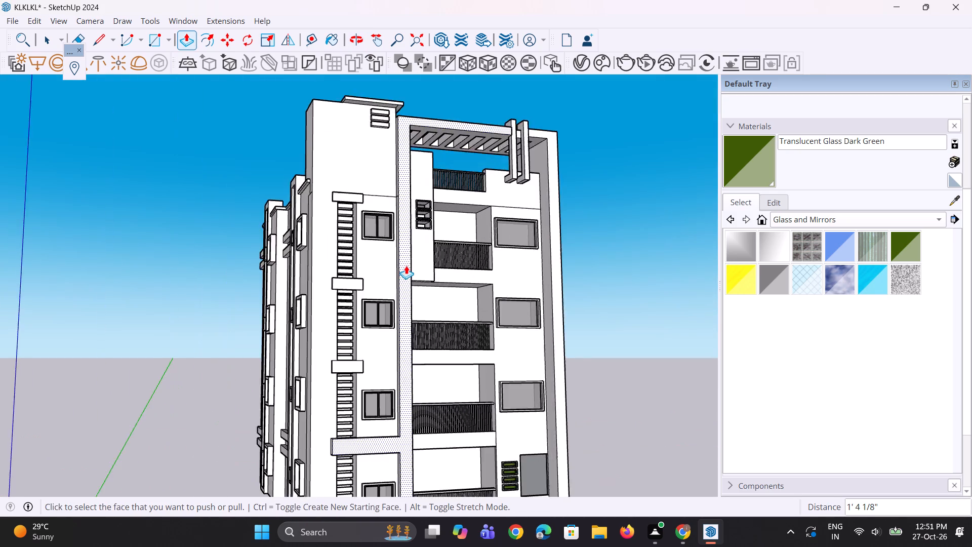
scroll(406, 265, "up", 2)
middle_click_drag(390, 276, 298, 364)
scroll(377, 206, "up", 12)
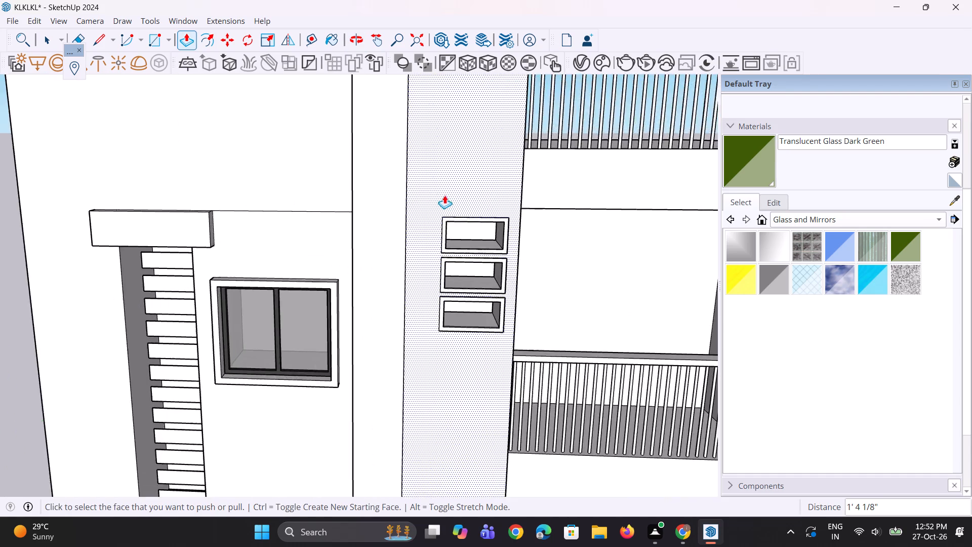
scroll(444, 195, "up", 8)
middle_click_drag(443, 242, 523, 318)
scroll(481, 282, "up", 2)
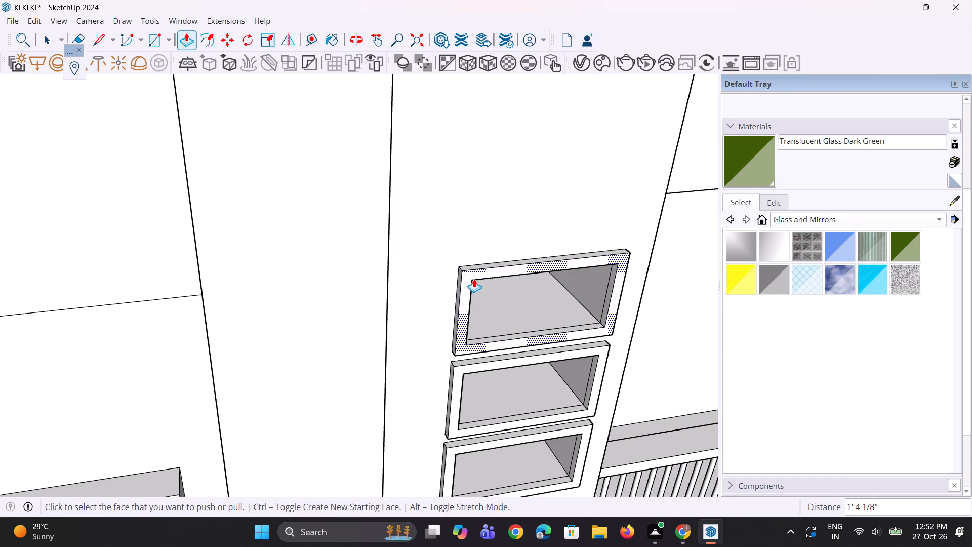
left_click(479, 270)
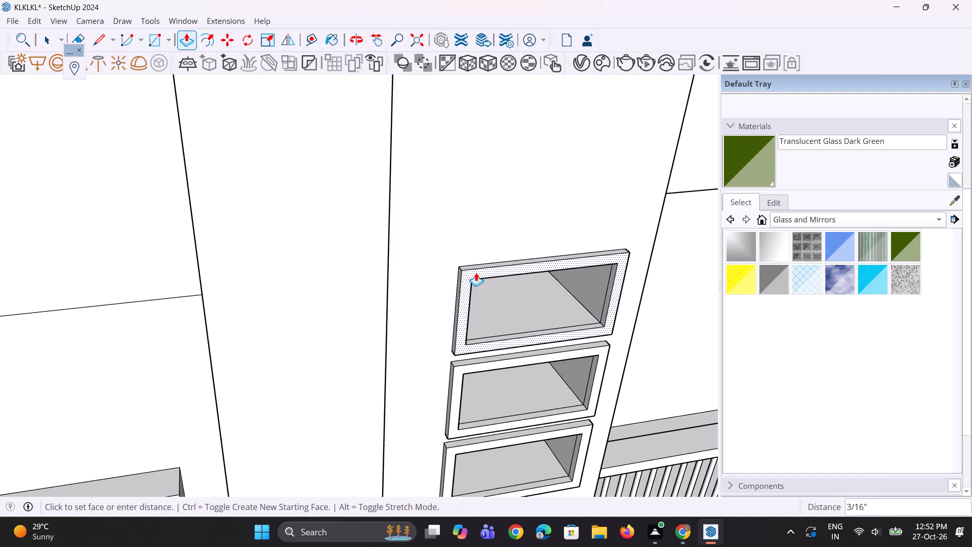
key("Escape")
middle_click_drag(472, 294, 454, 214)
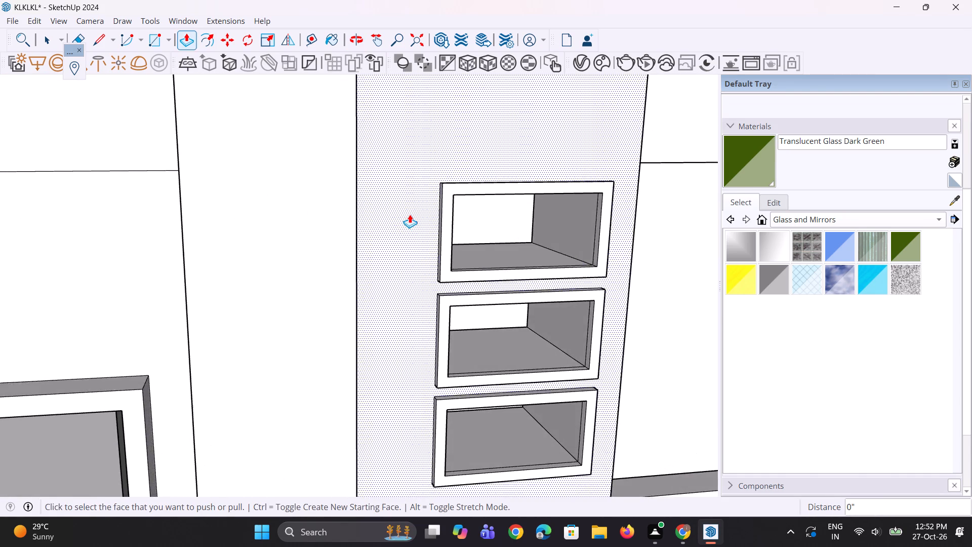
Examine the whole front facade from a distance, from the top frame down to the base.
scroll(402, 216, "down", 7)
middle_click_drag(429, 292, 386, 260)
scroll(378, 266, "down", 7)
middle_click_drag(384, 284, 431, 285)
scroll(439, 290, "down", 6)
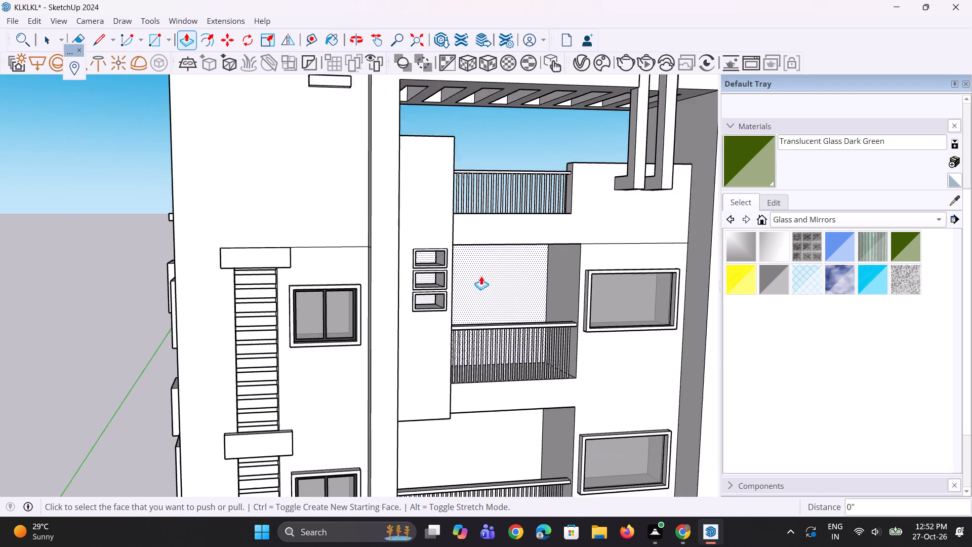
scroll(481, 276, "down", 2)
scroll(378, 275, "down", 12)
middle_click_drag(341, 325, 338, 309)
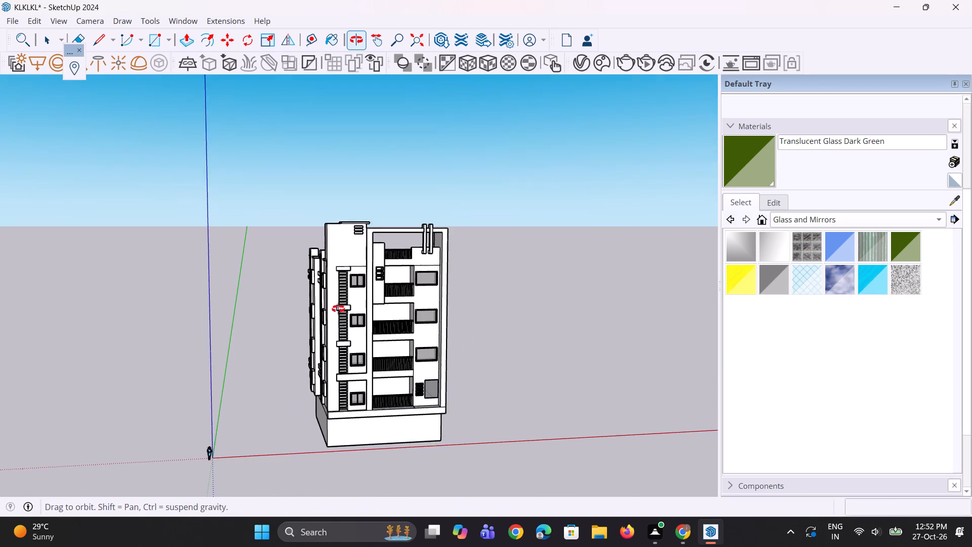
middle_click_drag(338, 309, 338, 307)
Push the front face of the base block about 23' inward beneath the building.
scroll(331, 279, "down", 4)
scroll(311, 360, "up", 12)
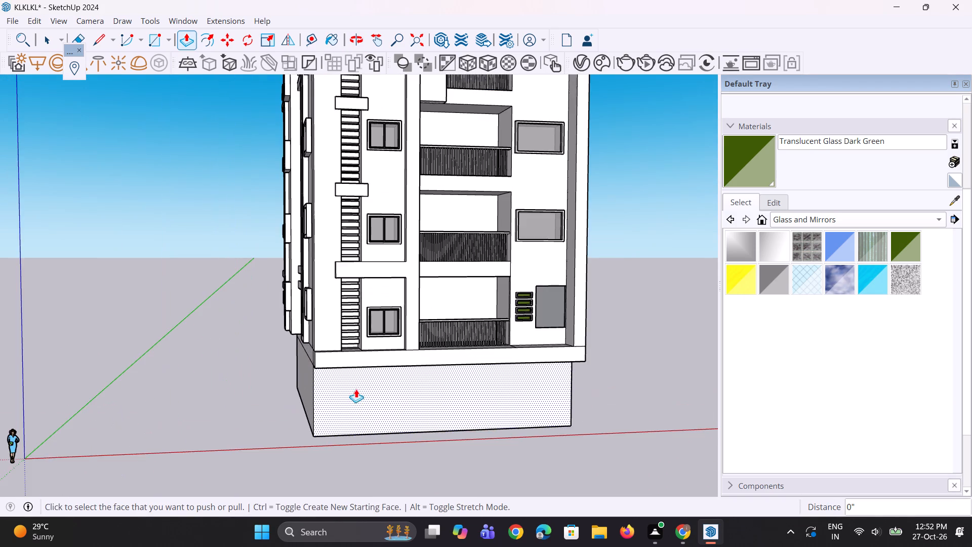
scroll(359, 410, "up", 1)
middle_click_drag(361, 410, 417, 419)
middle_click_drag(429, 420, 471, 423)
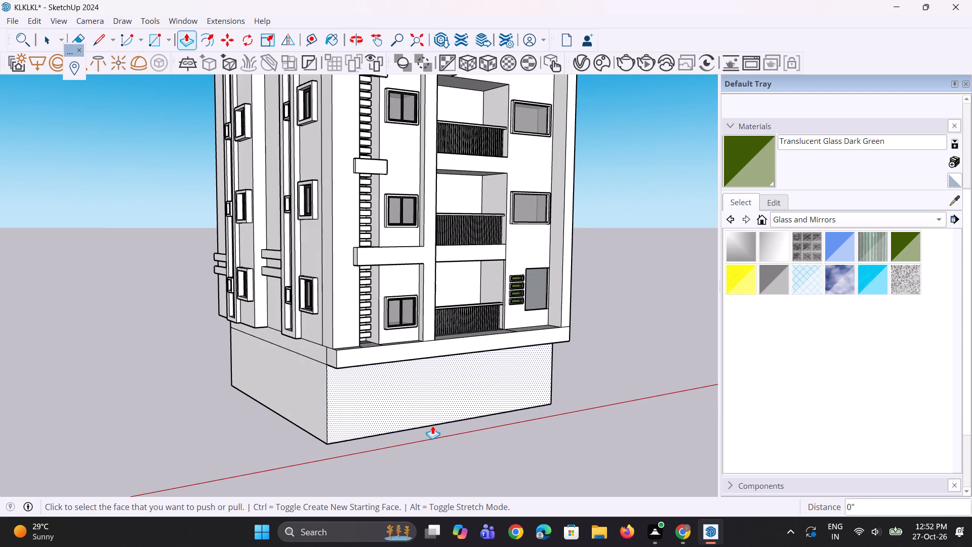
left_click(387, 407)
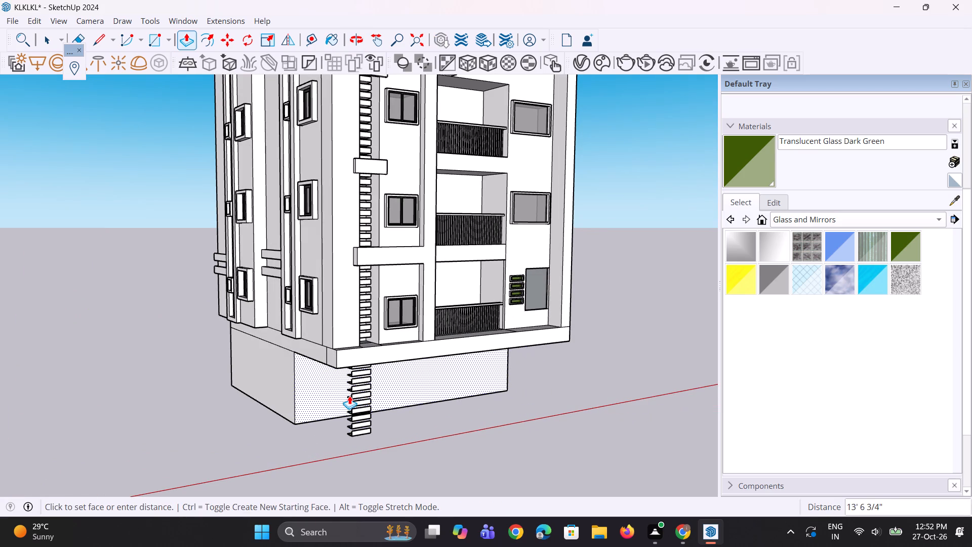
left_click(326, 382)
Delete the four lowest louvre slats hanging in front of the recessed base block.
scroll(348, 432, "up", 1)
middle_click_drag(348, 432, 332, 399)
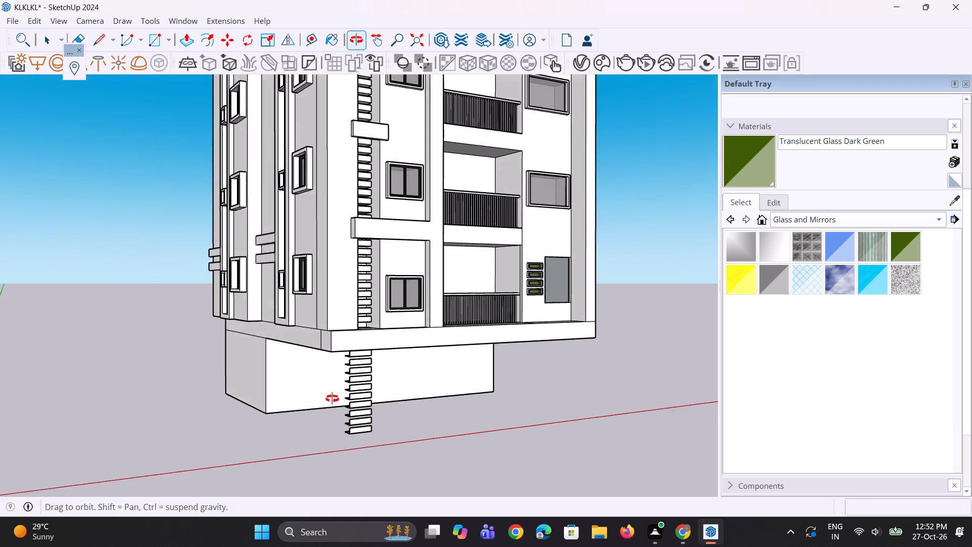
middle_click_drag(332, 399, 331, 397)
key("space")
scroll(366, 415, "up", 2)
key("space")
left_click(358, 432)
scroll(358, 433, "up", 2)
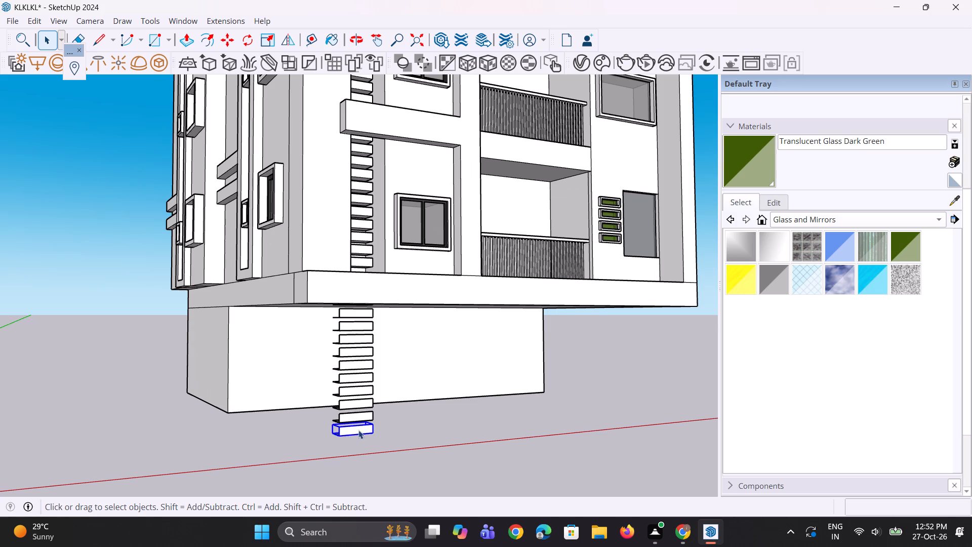
key("Delete")
left_click(356, 418)
key("Delete")
left_click(353, 406)
left_click(352, 393)
key("Delete")
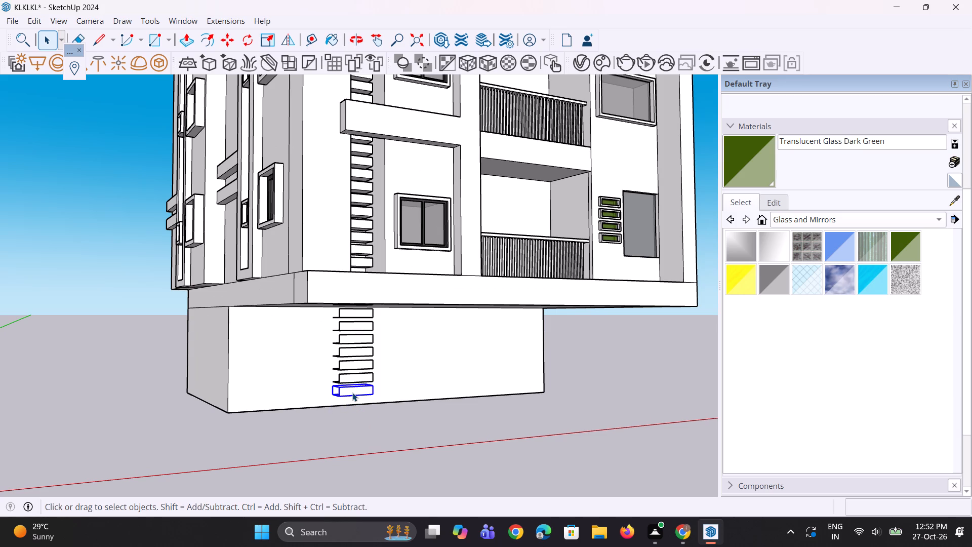
key("Delete")
Delete the next five louvre slats, working upward toward the overhanging base band.
left_click(357, 378)
key("Delete")
left_click(358, 363)
key("Delete")
left_click(355, 351)
key("Delete")
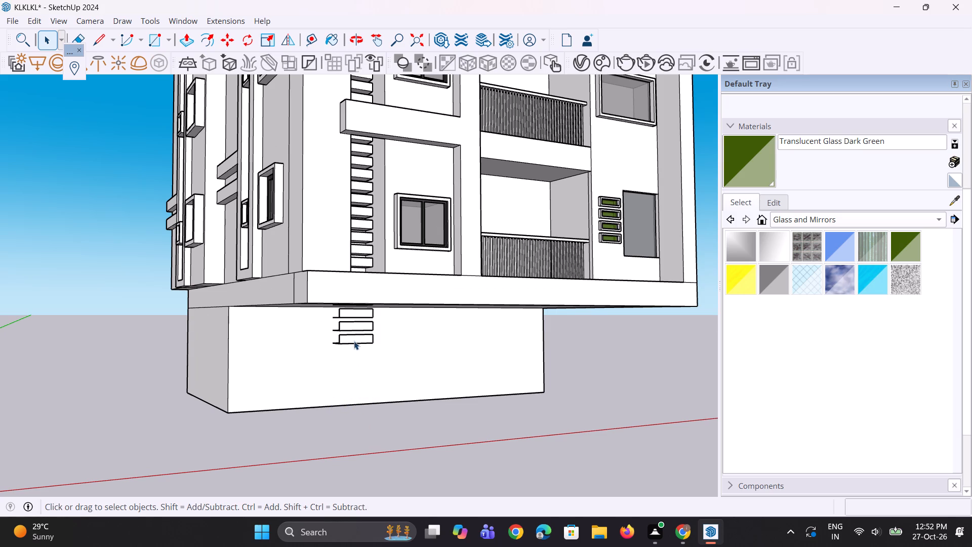
left_click(354, 336)
key("Delete")
left_click(353, 325)
key("Delete")
Undo the last slat deletion and delete the remaining three slats below the base band's underside.
left_click(351, 307)
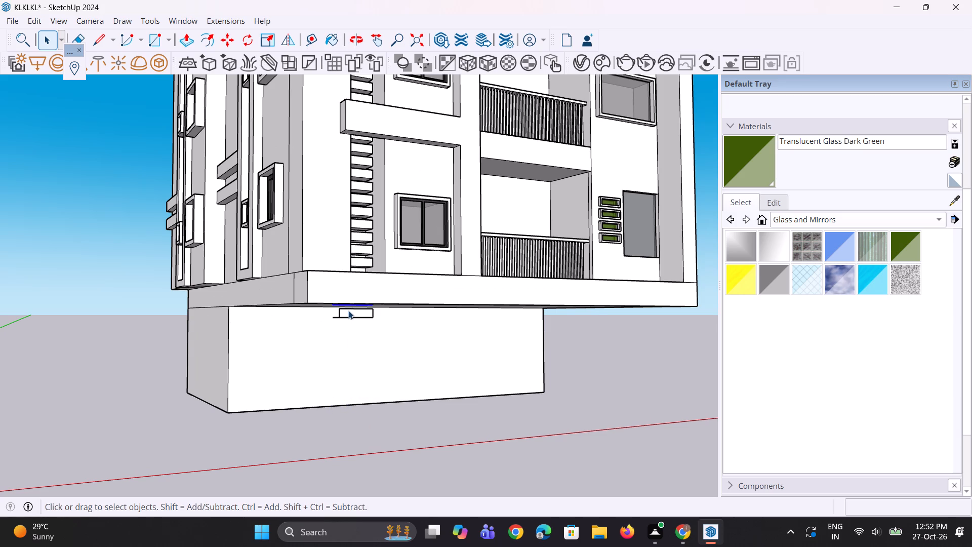
left_click(348, 311)
key("ctrl+z")
scroll(365, 322, "up", 5)
middle_click_drag(354, 302, 357, 280)
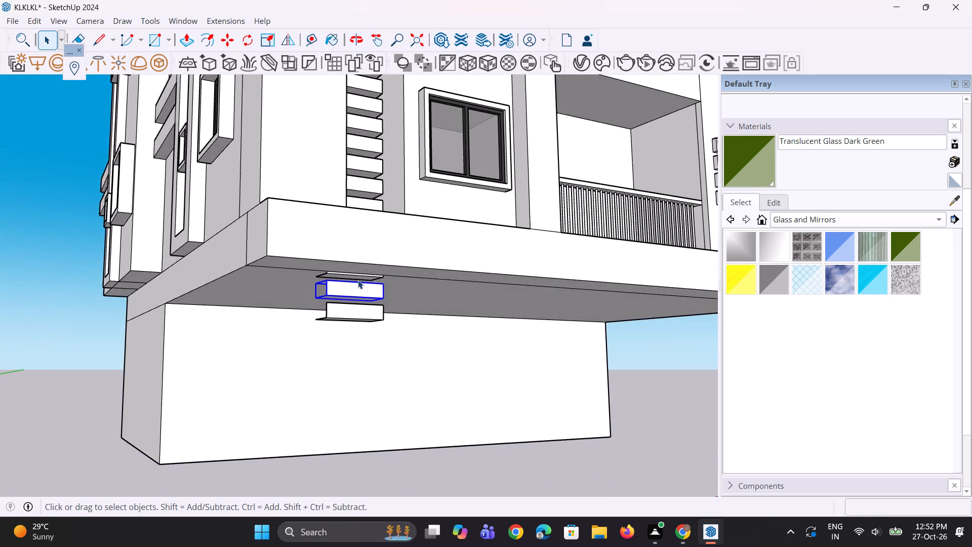
scroll(358, 281, "up", 2)
key("Delete")
left_click(348, 323)
key("Delete")
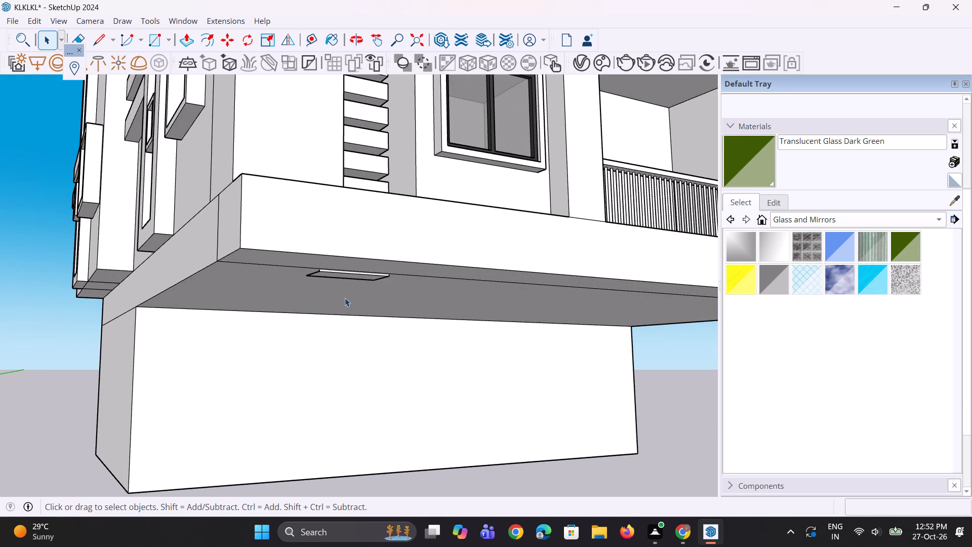
left_click(352, 274)
key("Delete")
Examine the recessed base block and the overhanging front from above, below and the side.
middle_click_drag(348, 281, 325, 396)
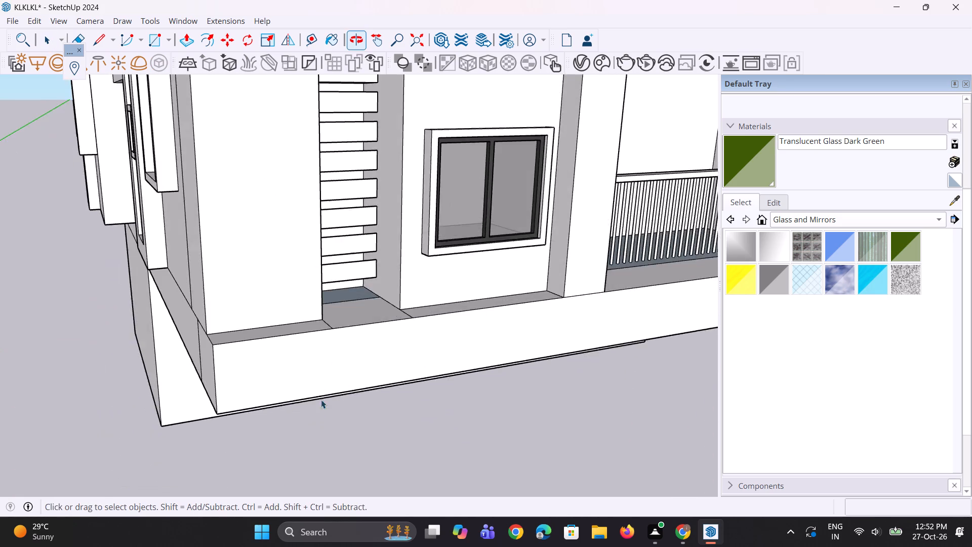
scroll(323, 394, "down", 5)
middle_click_drag(335, 369, 313, 222)
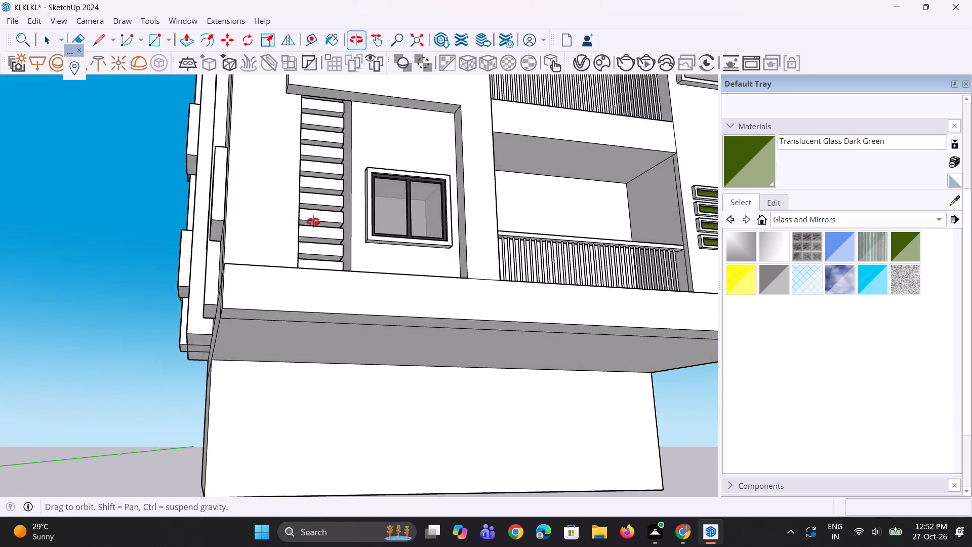
middle_click_drag(313, 222, 452, 329)
scroll(452, 324, "down", 5)
middle_click_drag(275, 396, 264, 359)
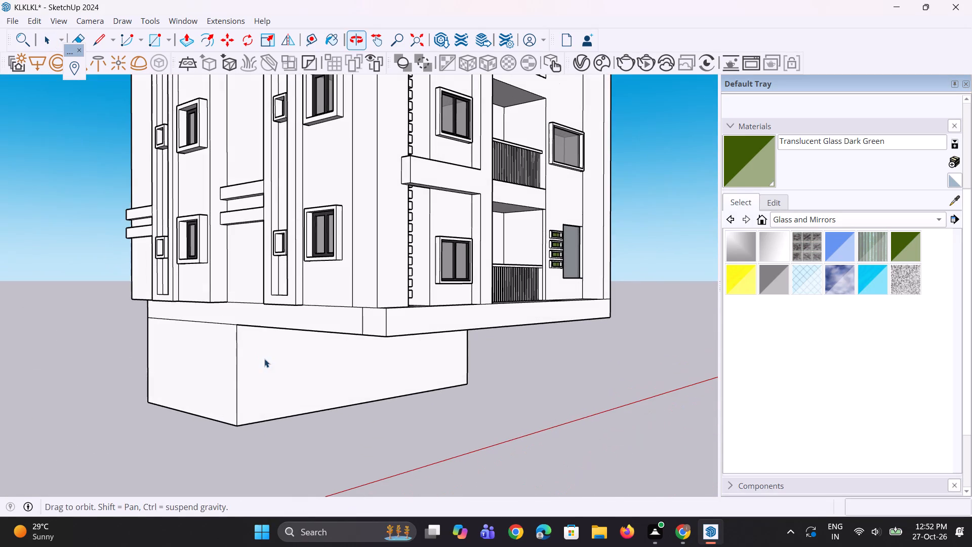
Push the front face of the recessed base block far back, leaving only a thin back wall beneath the building.
key("p")
left_click(264, 380)
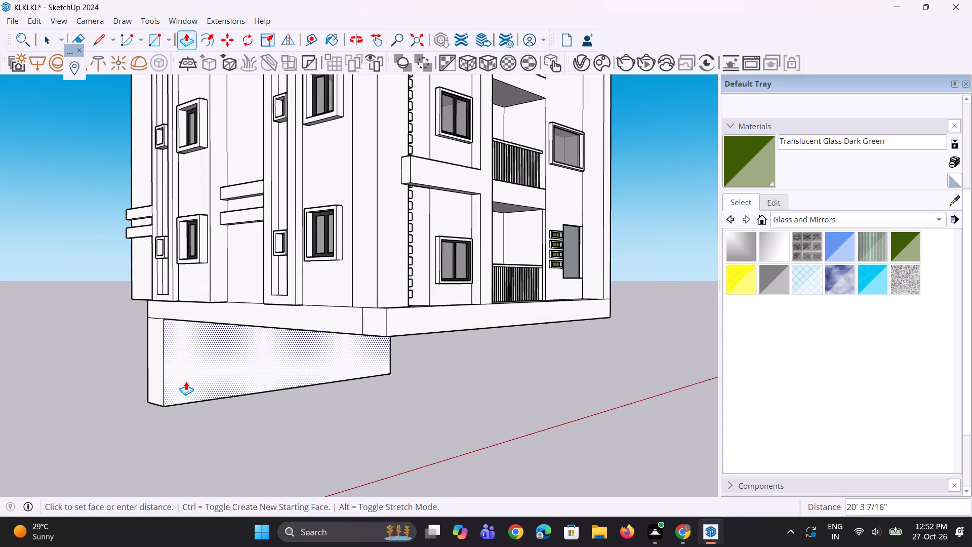
left_click(183, 379)
Pull the thin back wall's underside down about 2' as a separate strip with its own starting face.
middle_click_drag(223, 380, 273, 248)
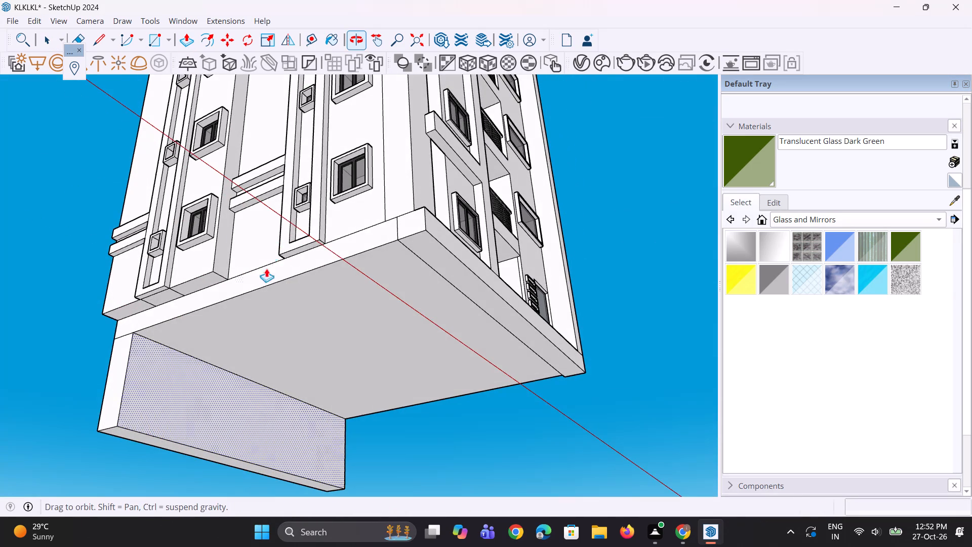
scroll(170, 497, "up", 1)
left_click(172, 446)
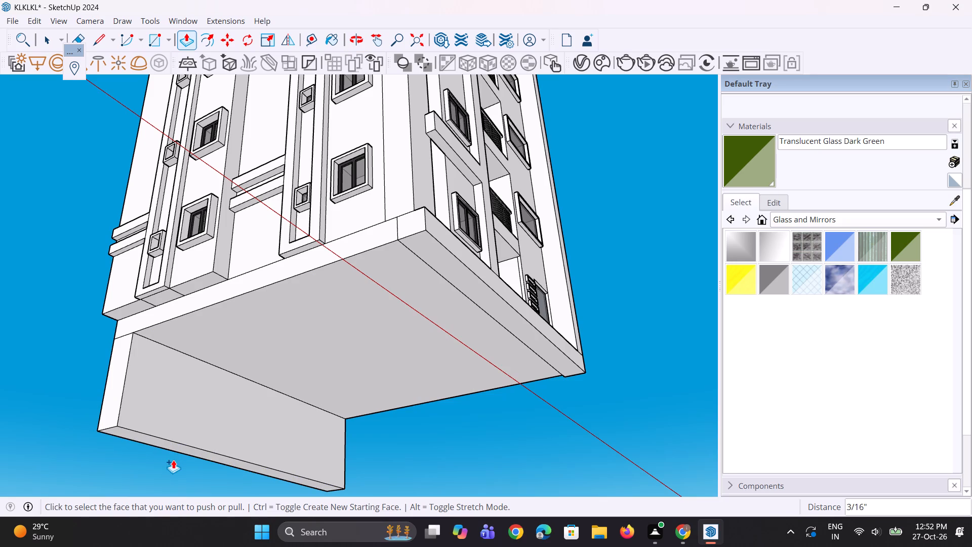
left_click(180, 450)
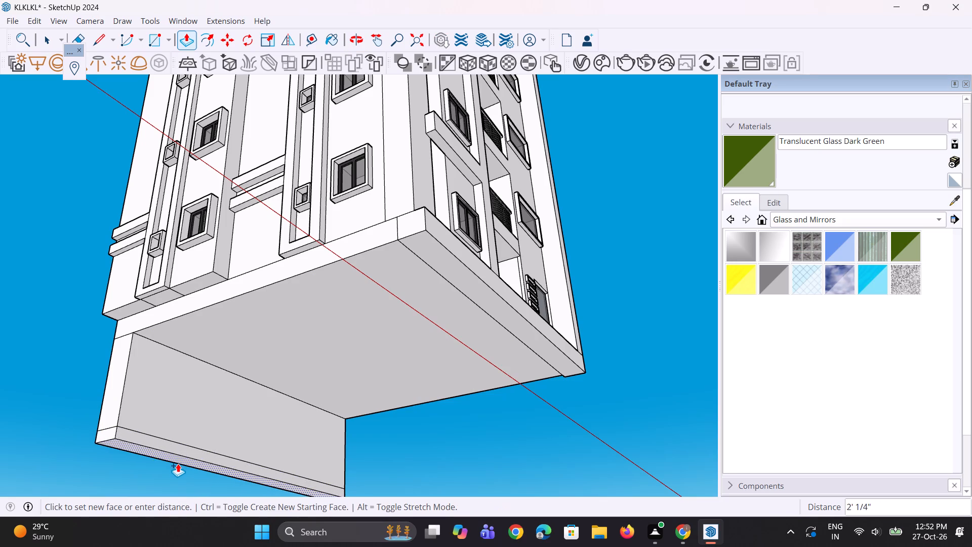
left_click(178, 463)
Pull the bottom strip's front face forward 49' 3 1/4" to the facade's base band, forming a ground slab.
scroll(101, 421, "down", 4)
middle_click_drag(244, 415, 172, 518)
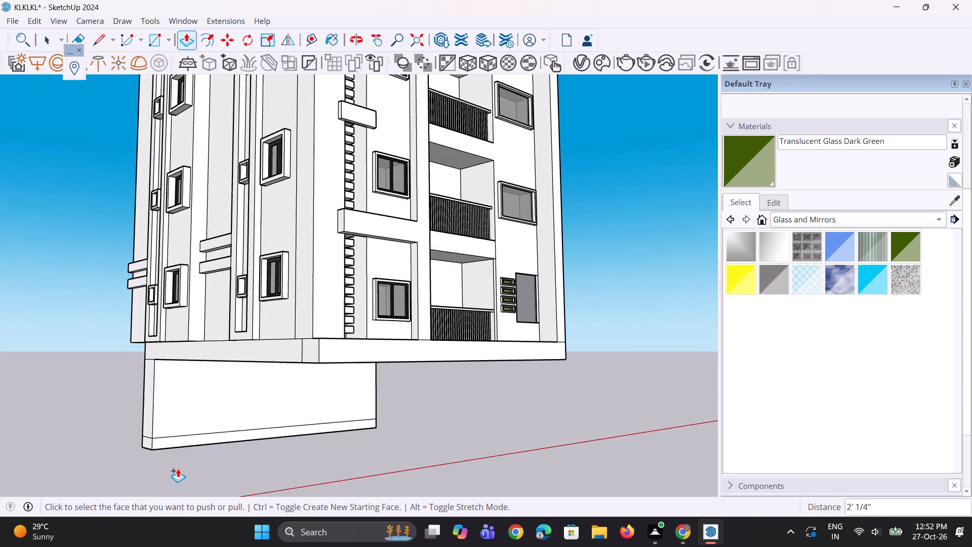
left_click(200, 437)
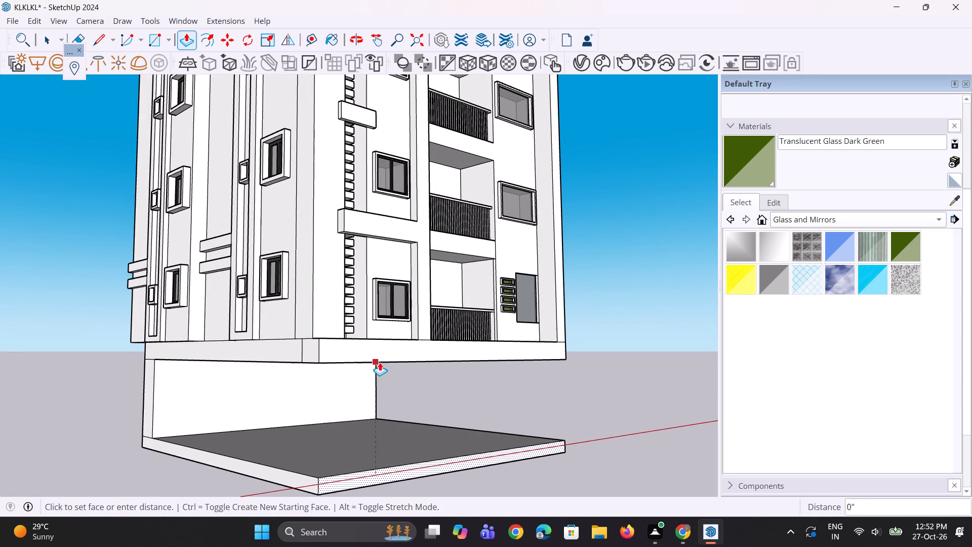
left_click(391, 354)
Extend the ground slab's front face forward a little beyond the overhanging facade.
middle_click_drag(300, 424, 169, 476)
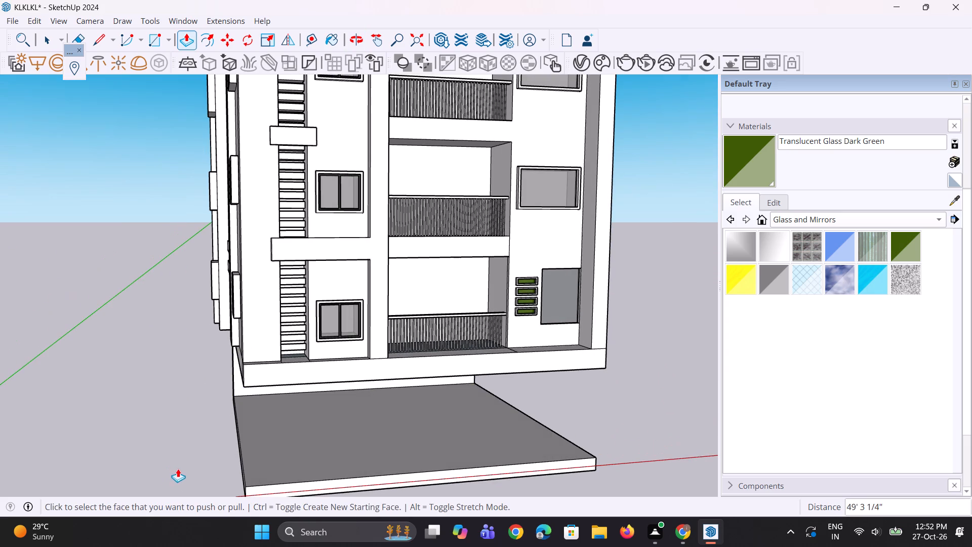
middle_click_drag(209, 487, 120, 486)
scroll(264, 497, "up", 2)
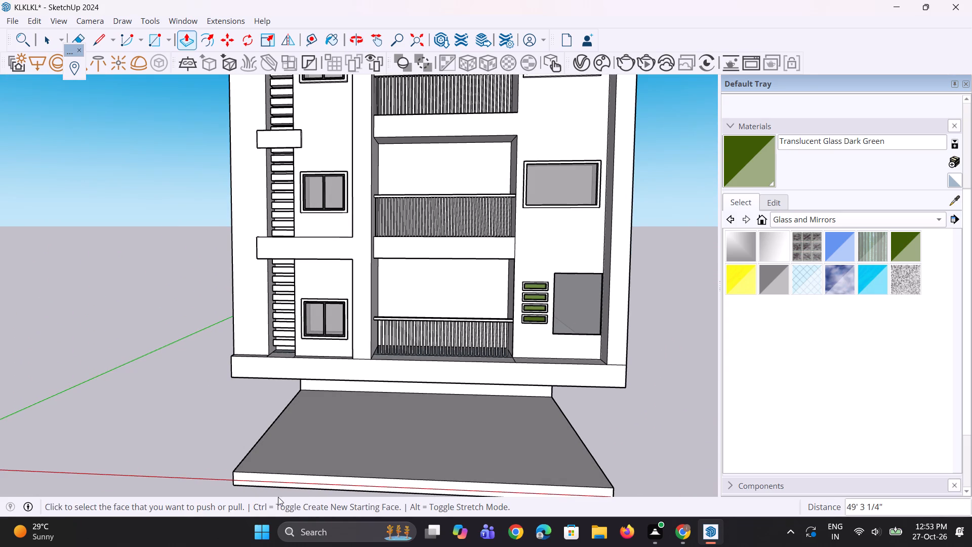
left_click(306, 485)
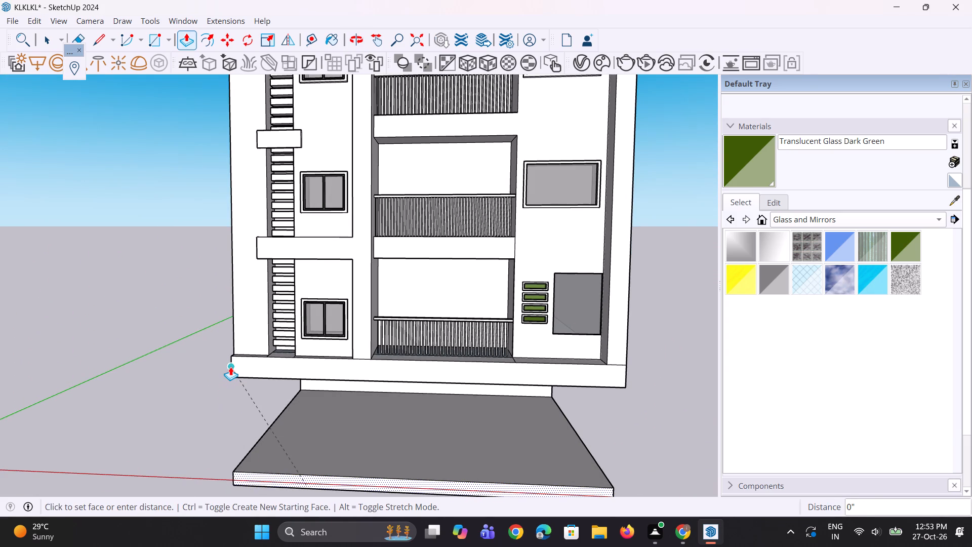
left_click(230, 367)
scroll(301, 387, "down", 5)
middle_click_drag(295, 429, 227, 457)
scroll(296, 438, "up", 2)
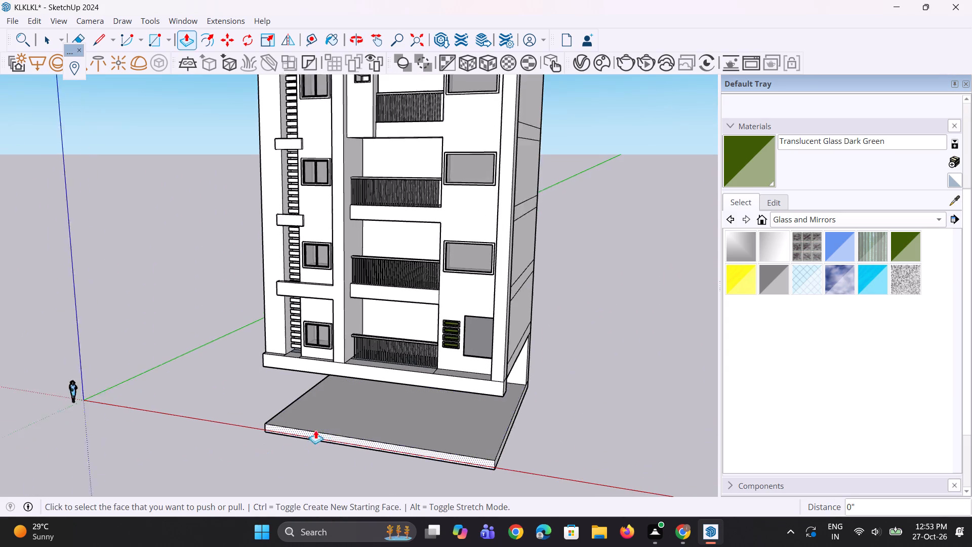
left_click(330, 437)
left_click(321, 454)
Copy the back wall's vertical end edge on the louvre side inward about 1' 9", marking a narrow end strip.
middle_click_drag(333, 472, 386, 480)
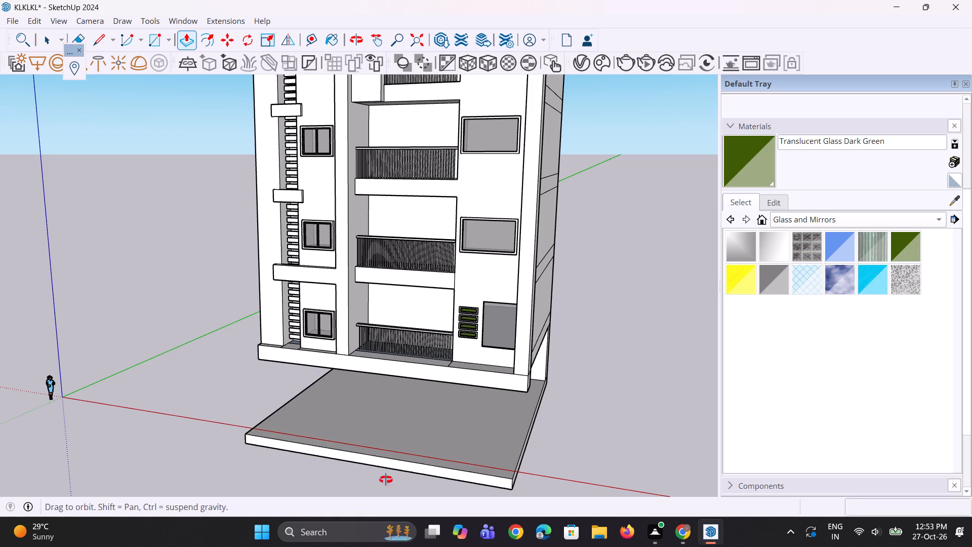
middle_click_drag(386, 480, 556, 419)
scroll(272, 458, "up", 3)
key("space")
key("space")
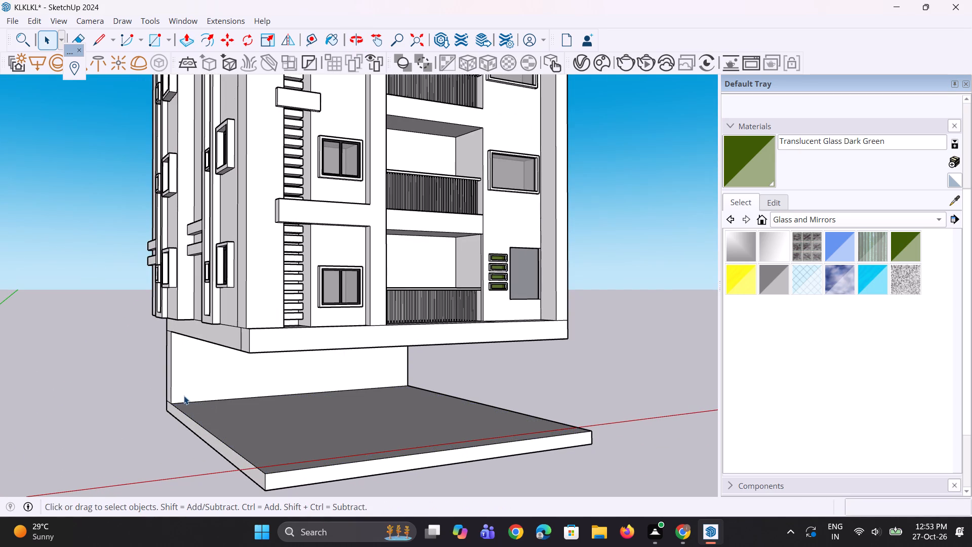
left_click(173, 384)
middle_click_drag(168, 388, 156, 389)
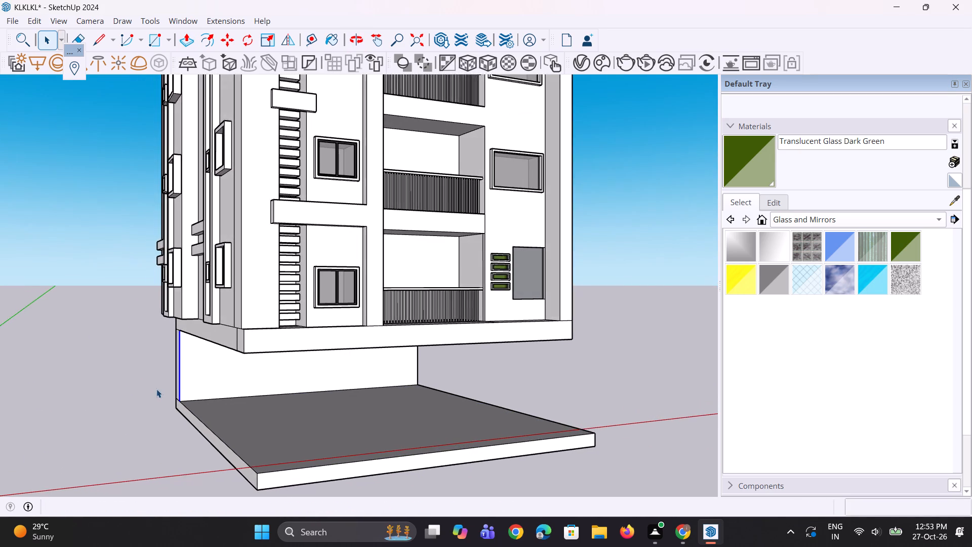
scroll(163, 396, "up", 1)
key("m")
scroll(170, 401, "up", 1)
middle_click_drag(170, 401, 149, 401)
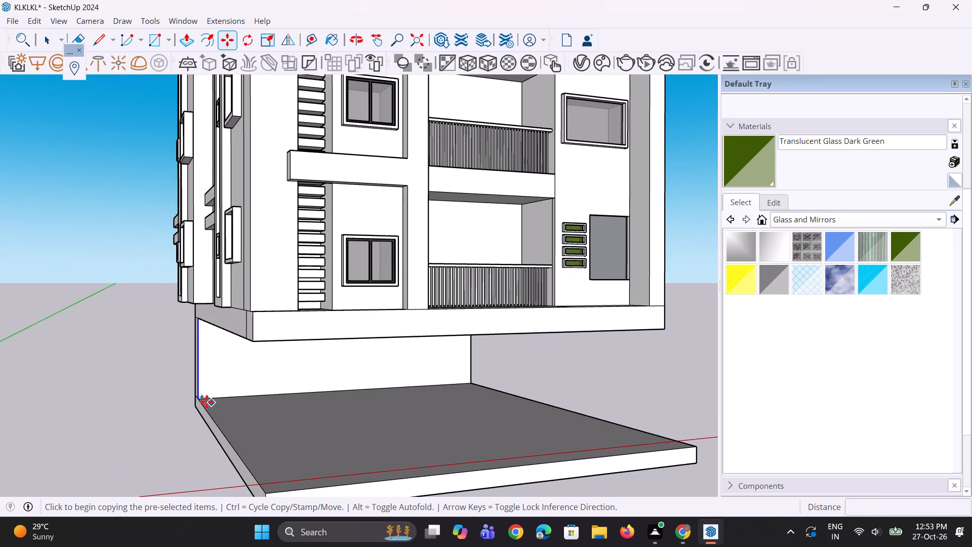
left_click(199, 399)
left_click(209, 399)
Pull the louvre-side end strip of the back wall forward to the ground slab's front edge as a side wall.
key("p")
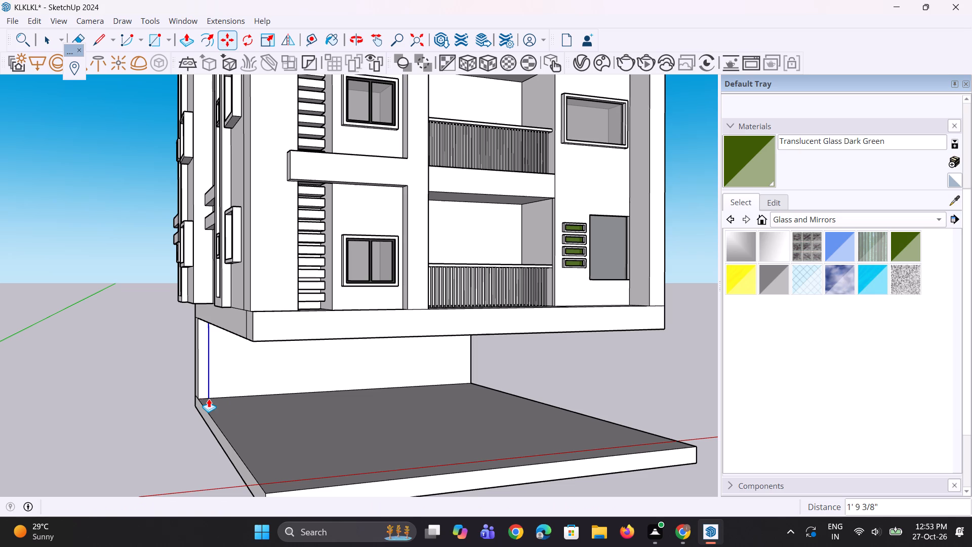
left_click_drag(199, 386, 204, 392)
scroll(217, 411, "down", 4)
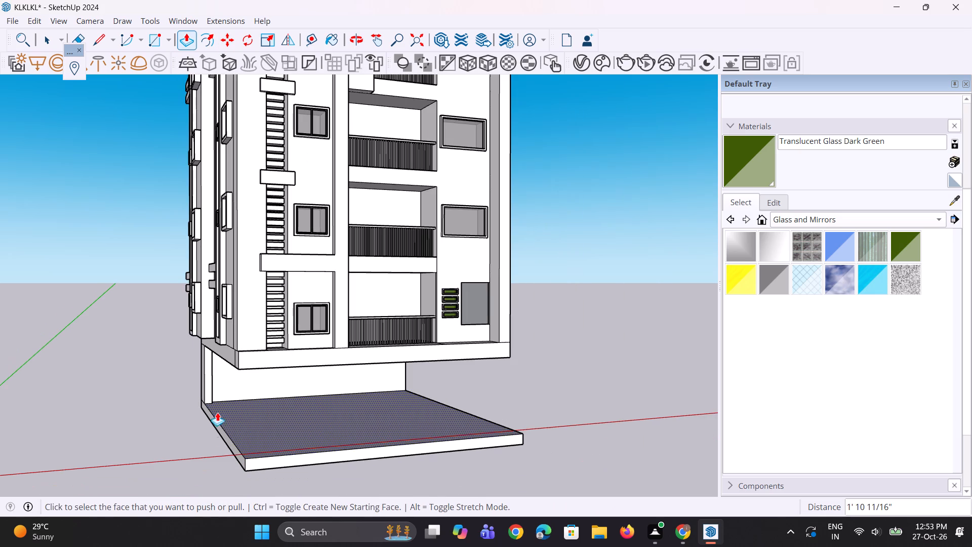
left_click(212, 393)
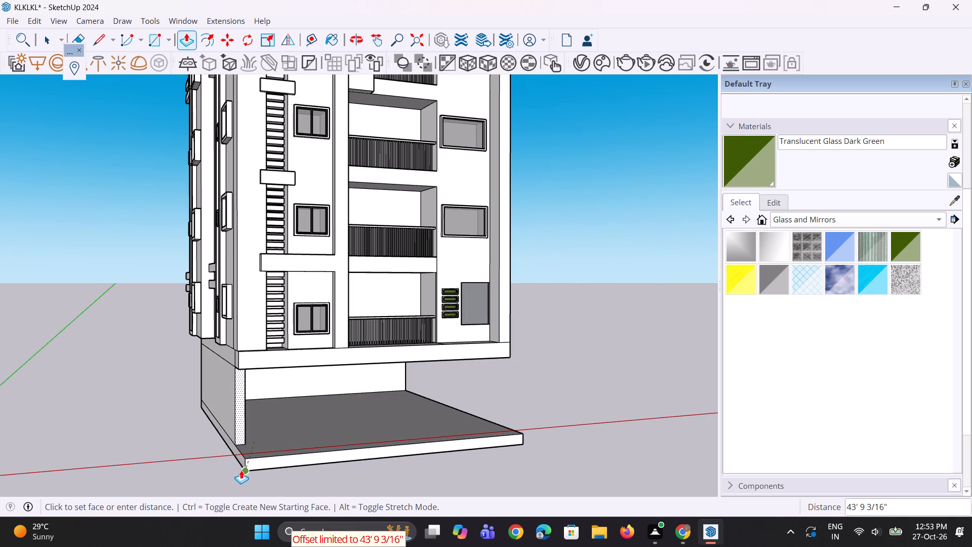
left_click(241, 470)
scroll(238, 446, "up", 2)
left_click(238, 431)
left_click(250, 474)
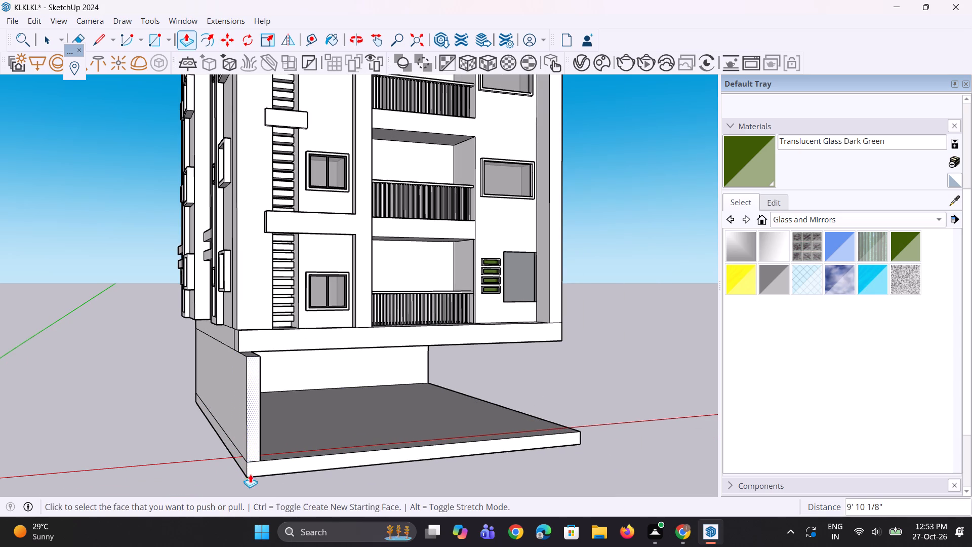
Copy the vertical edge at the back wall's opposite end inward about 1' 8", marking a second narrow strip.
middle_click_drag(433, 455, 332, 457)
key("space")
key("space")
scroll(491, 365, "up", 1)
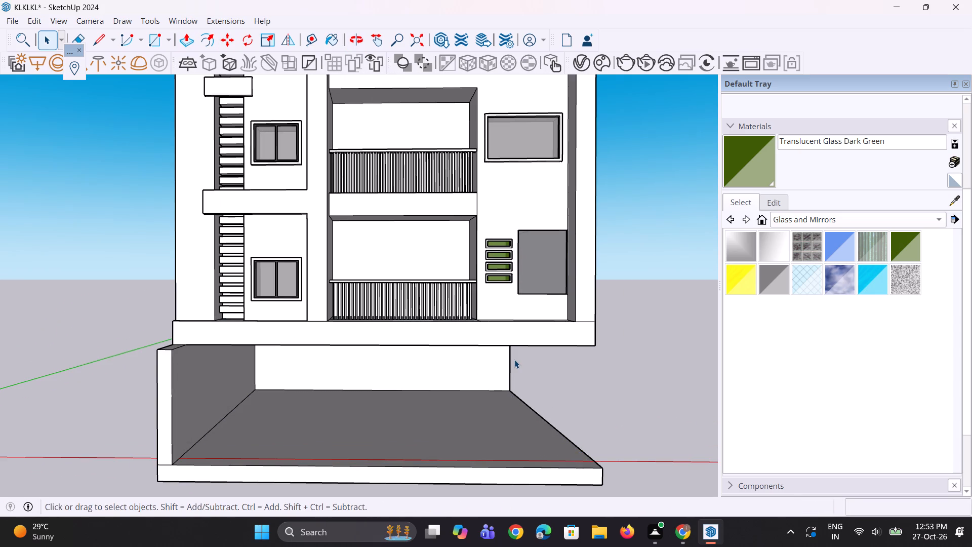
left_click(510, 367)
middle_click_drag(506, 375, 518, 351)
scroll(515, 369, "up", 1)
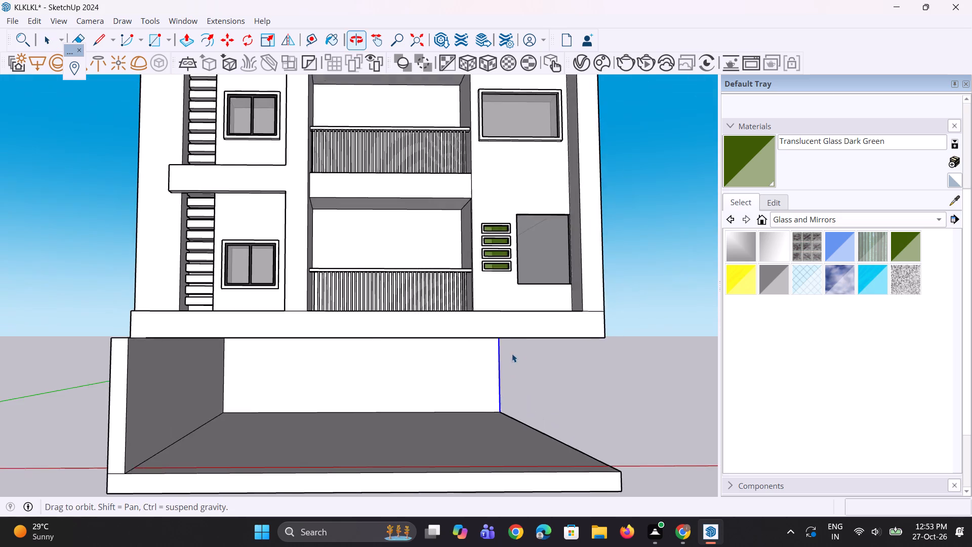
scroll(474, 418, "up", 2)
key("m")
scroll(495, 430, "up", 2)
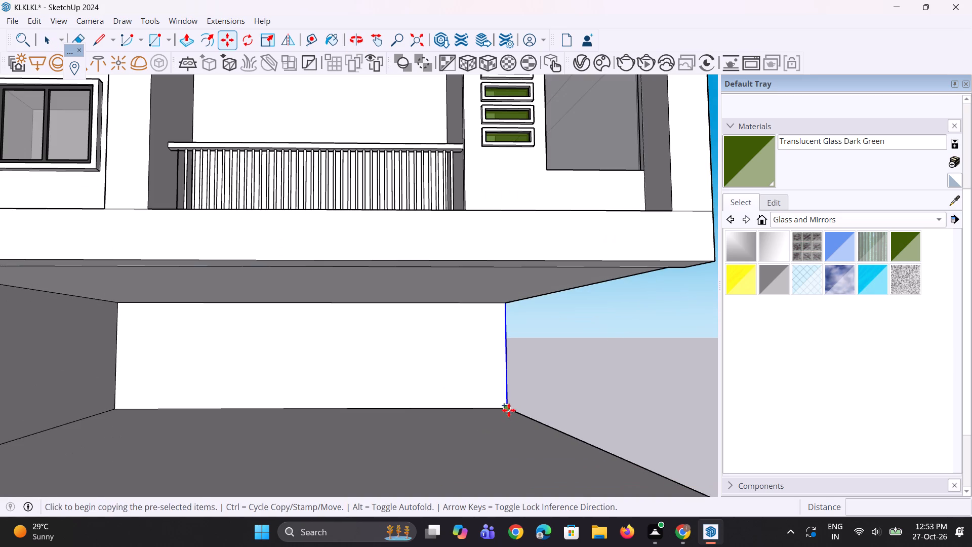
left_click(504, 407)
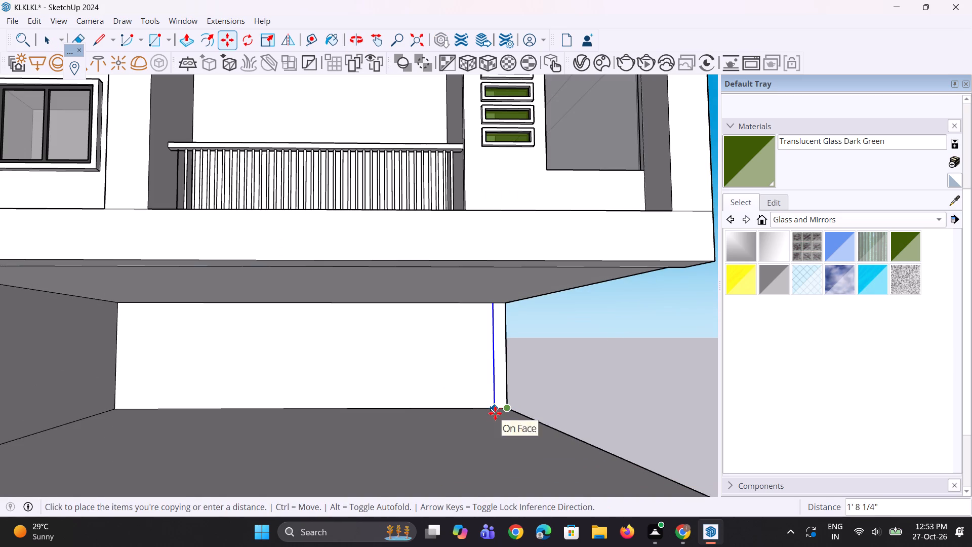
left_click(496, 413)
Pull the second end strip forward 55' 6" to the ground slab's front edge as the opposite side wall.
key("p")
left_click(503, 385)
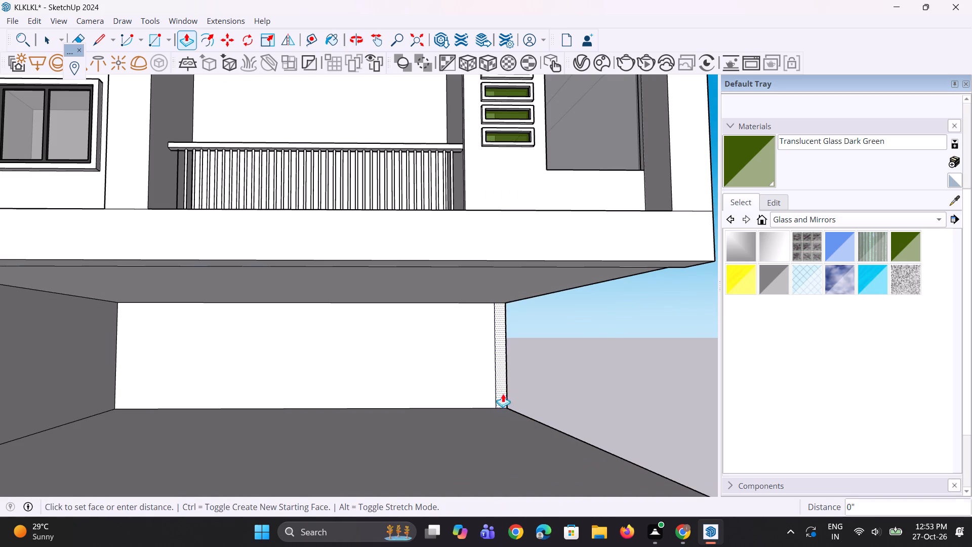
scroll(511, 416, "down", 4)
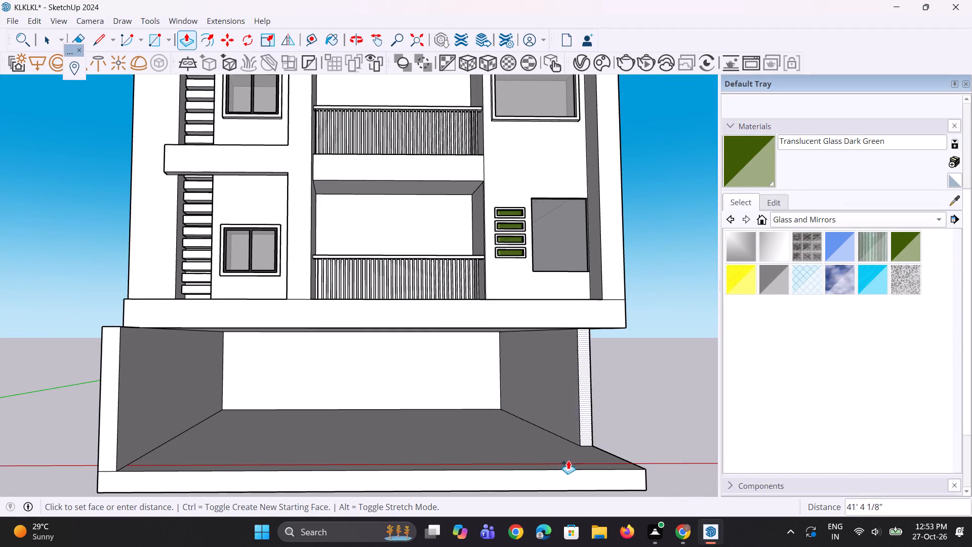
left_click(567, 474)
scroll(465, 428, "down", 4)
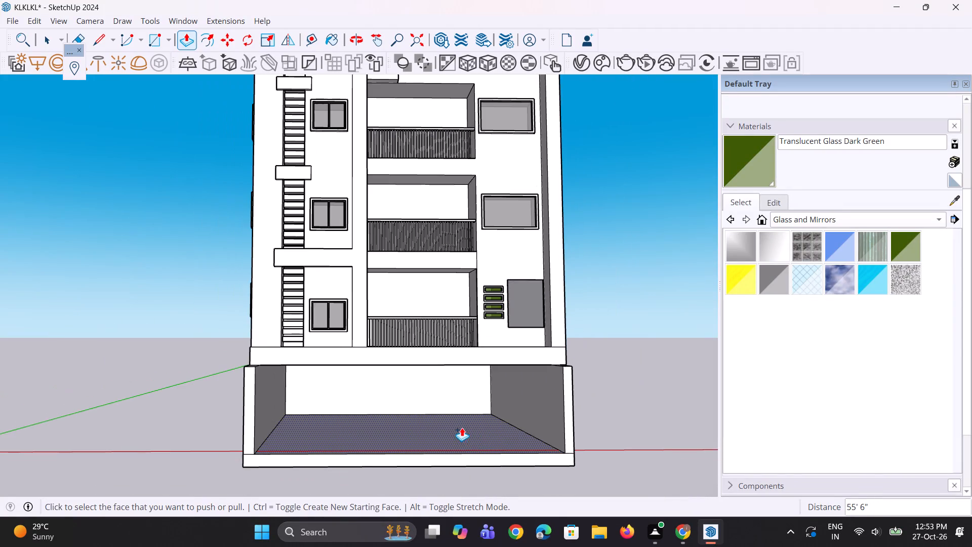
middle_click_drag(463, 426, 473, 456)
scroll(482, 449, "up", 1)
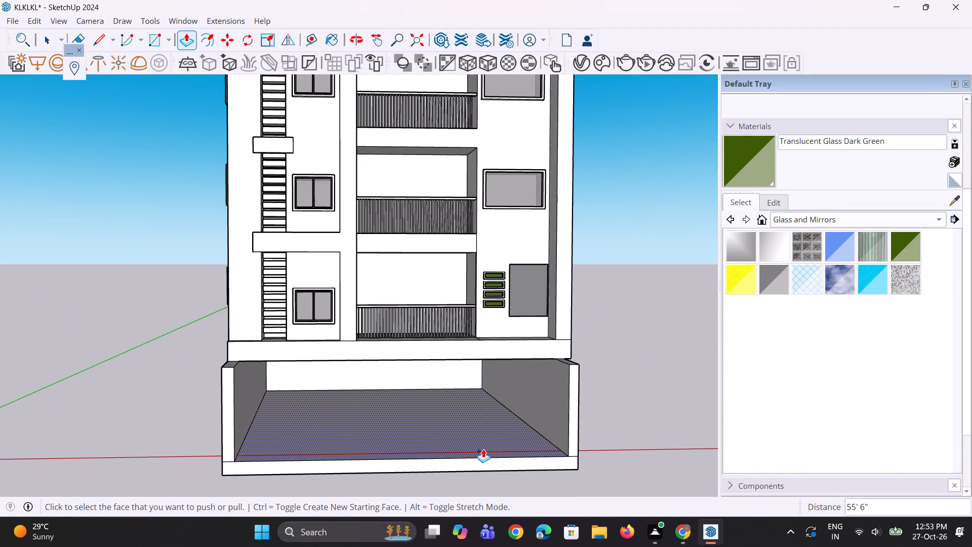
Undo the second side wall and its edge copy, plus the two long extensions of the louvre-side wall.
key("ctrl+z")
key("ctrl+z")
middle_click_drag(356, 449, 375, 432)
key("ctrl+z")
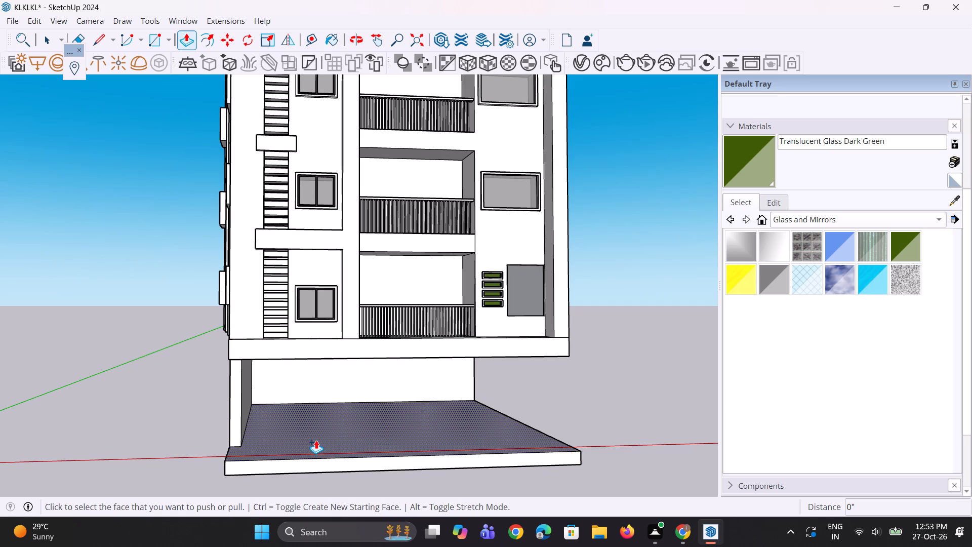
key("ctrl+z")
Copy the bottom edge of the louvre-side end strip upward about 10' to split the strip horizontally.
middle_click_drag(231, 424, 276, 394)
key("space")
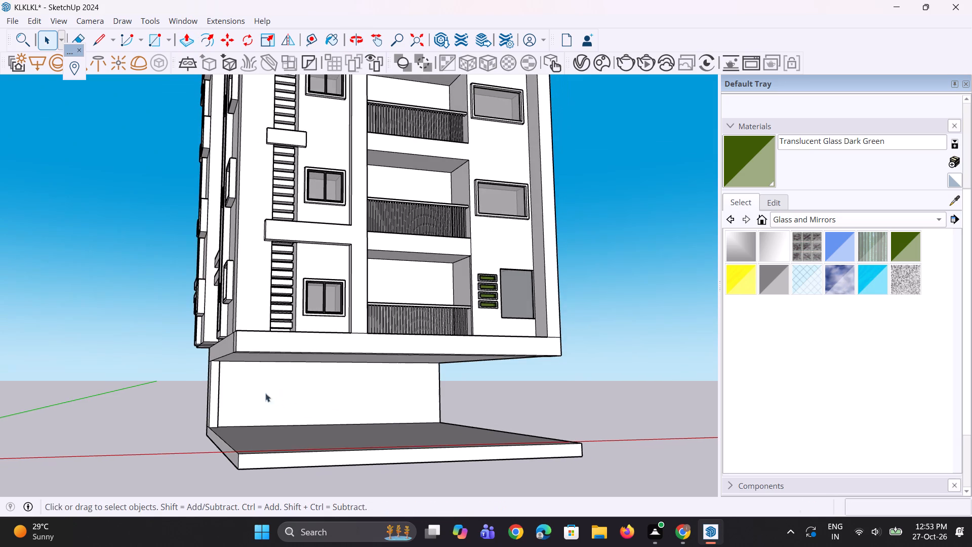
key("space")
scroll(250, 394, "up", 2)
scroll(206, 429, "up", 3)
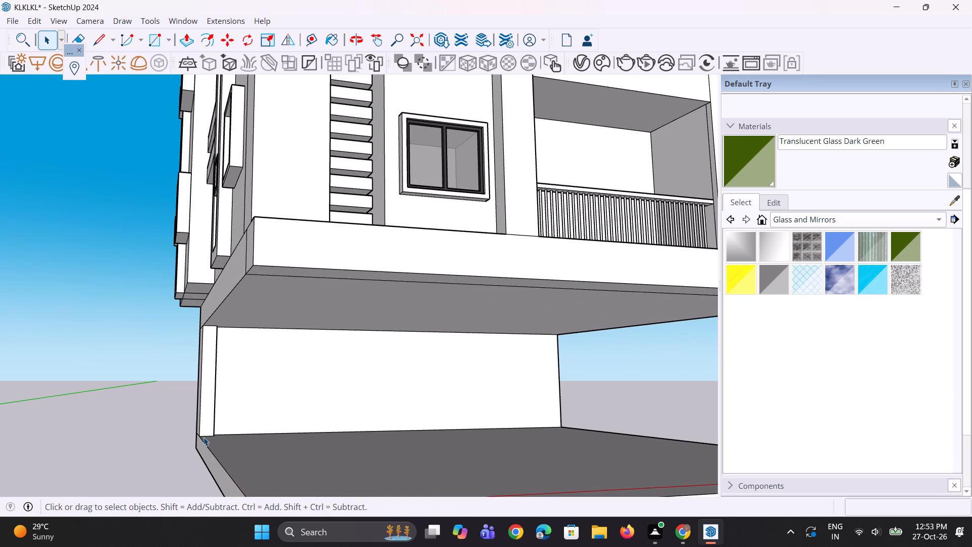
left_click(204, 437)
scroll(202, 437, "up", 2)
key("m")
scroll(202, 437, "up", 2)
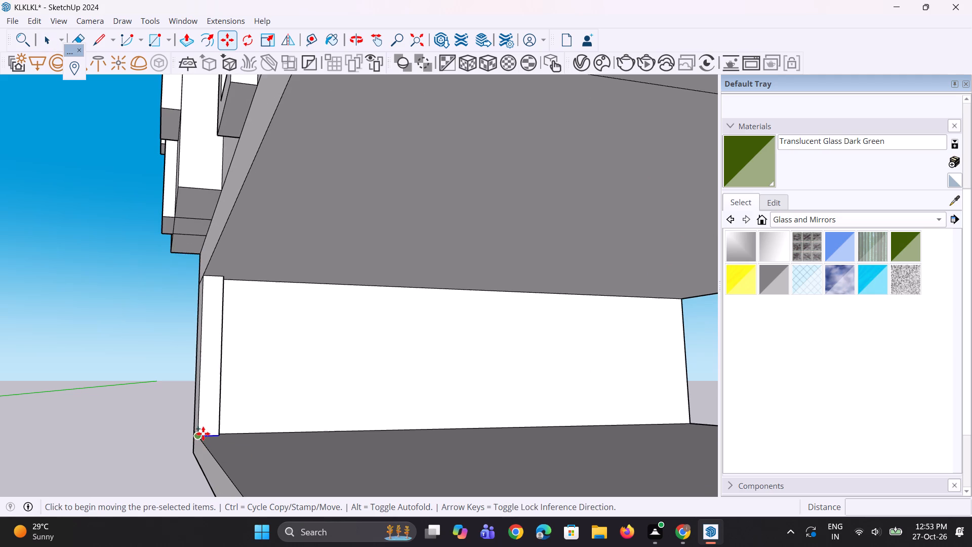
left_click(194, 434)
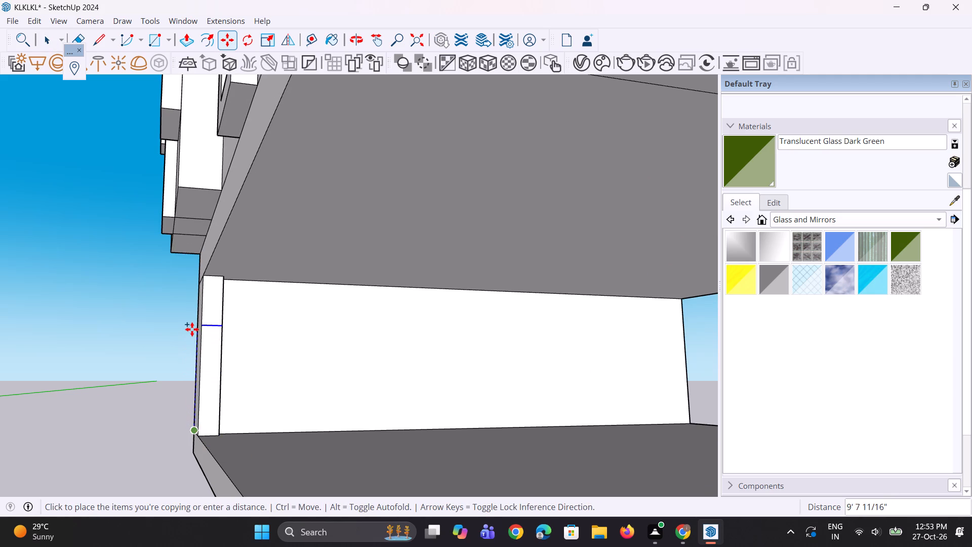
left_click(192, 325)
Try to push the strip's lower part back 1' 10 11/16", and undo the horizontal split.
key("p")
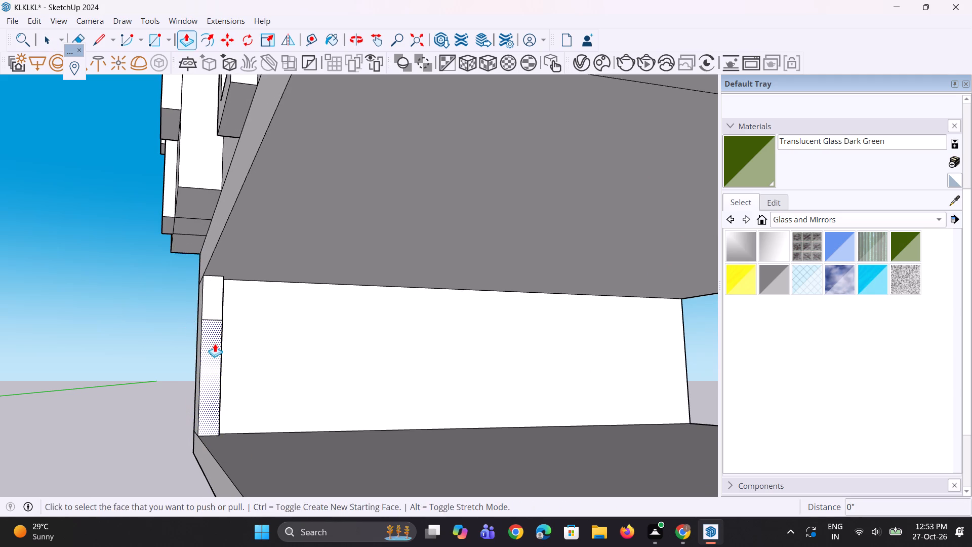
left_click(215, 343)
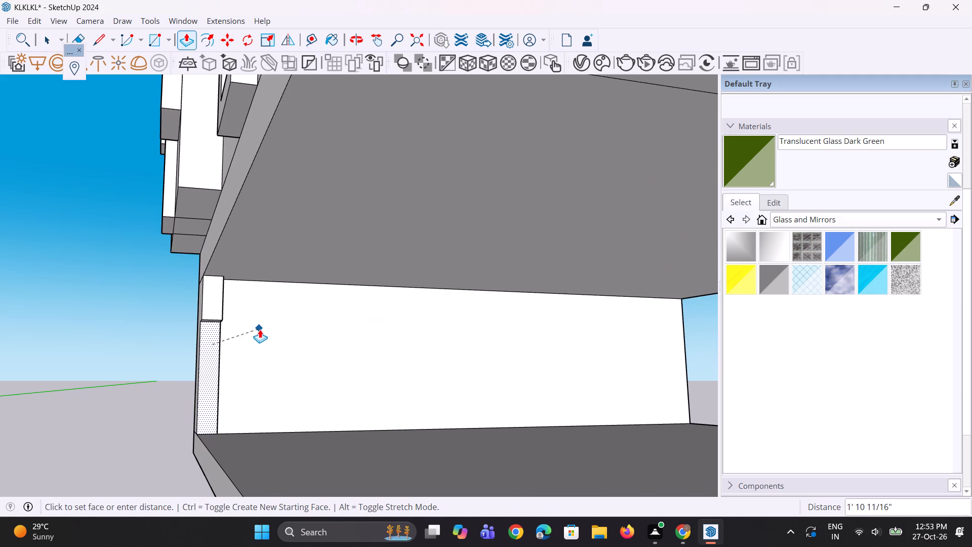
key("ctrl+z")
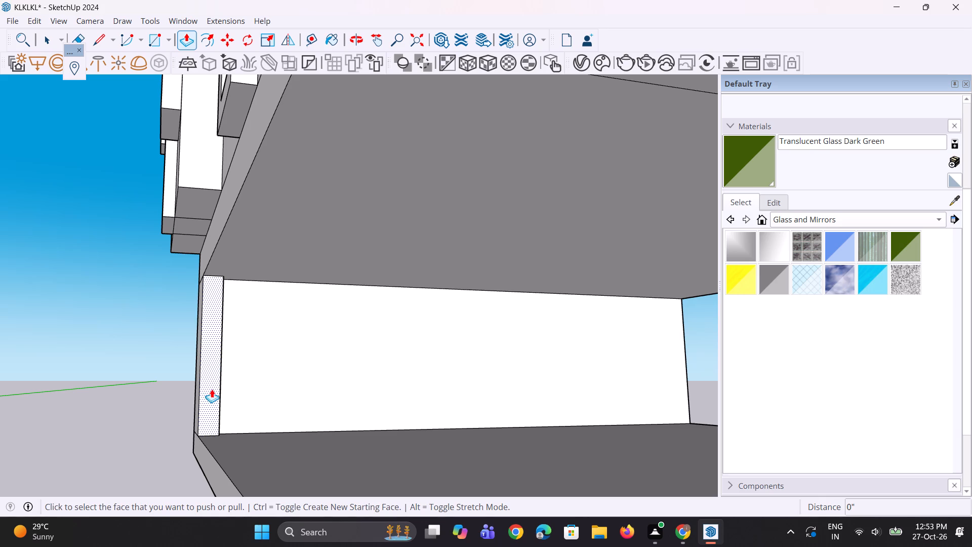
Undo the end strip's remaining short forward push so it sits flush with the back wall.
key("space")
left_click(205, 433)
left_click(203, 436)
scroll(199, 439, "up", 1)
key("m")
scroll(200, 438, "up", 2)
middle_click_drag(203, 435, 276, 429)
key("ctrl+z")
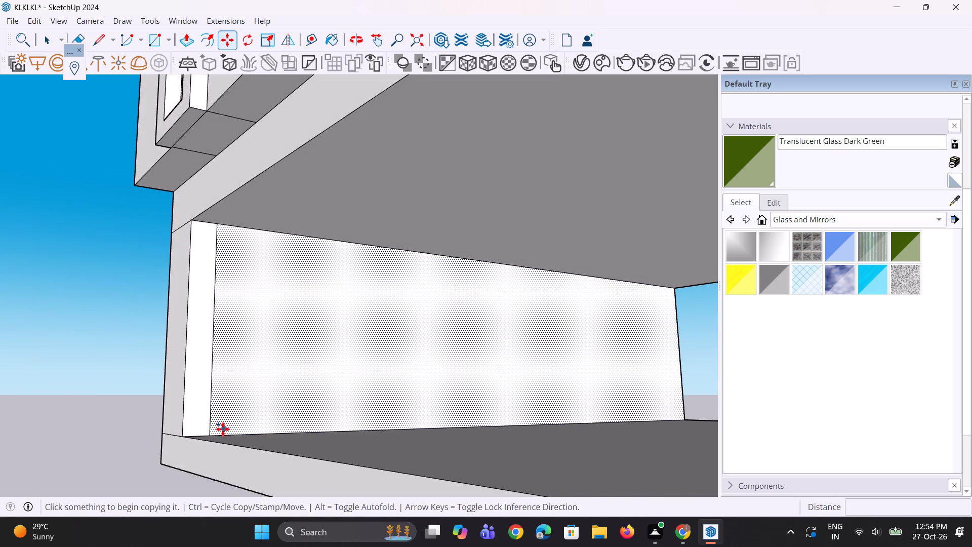
Copy the bottom edge of the louvre-side end strip straight up about 8' 4 3/4" to split the strip horizontally.
middle_click_drag(222, 429, 209, 466)
key("space")
key("space")
left_click(197, 451)
scroll(182, 448, "up", 2)
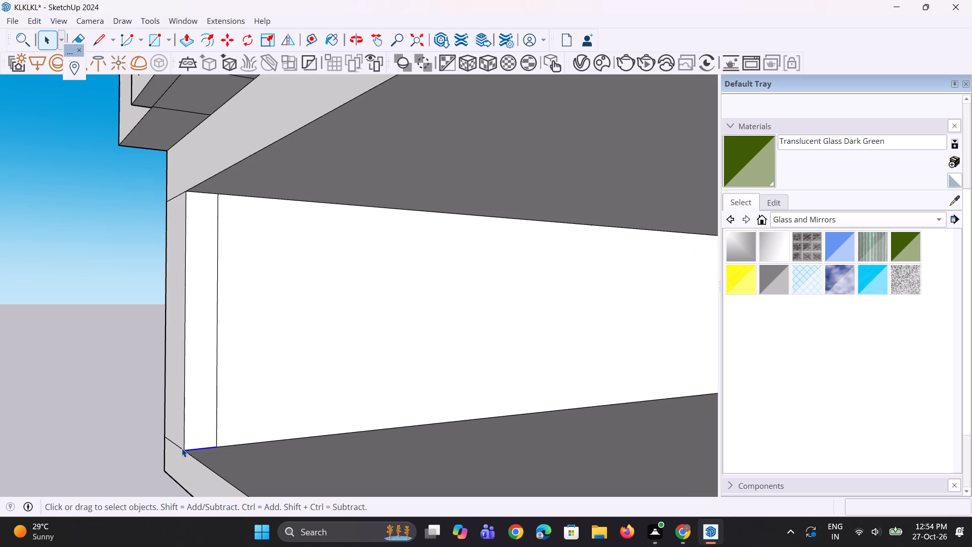
key("m")
scroll(184, 445, "up", 1)
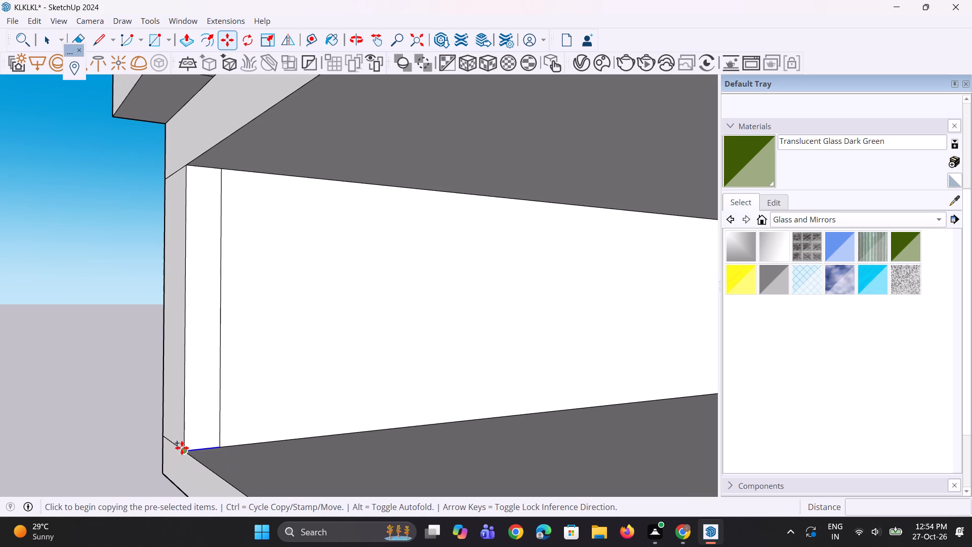
left_click(182, 454)
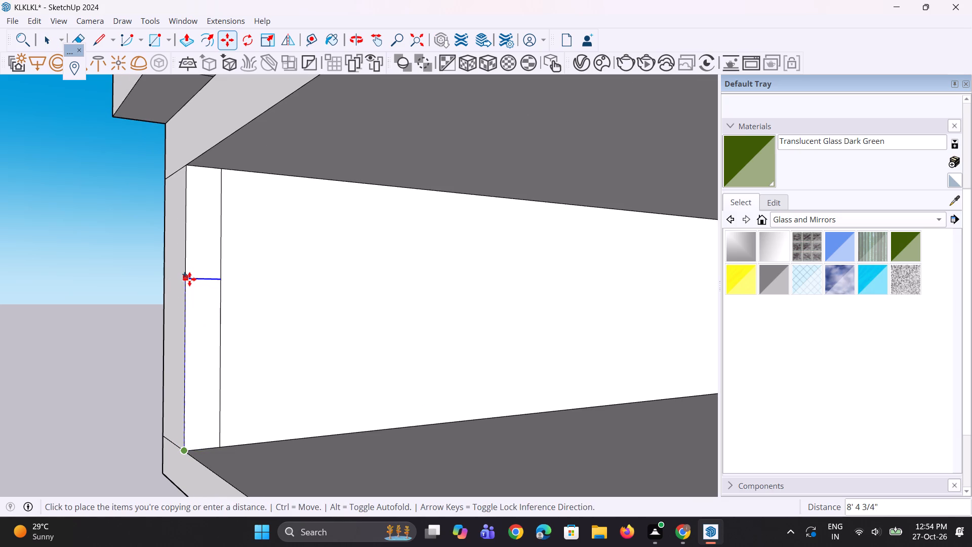
left_click(189, 279)
Extrude the strip's lower part forward about 1' 9 7/8", and a further 53' 8 3/16" to the floor slab's front edge, as a low side wall.
key("p")
left_click_drag(204, 315, 204, 304)
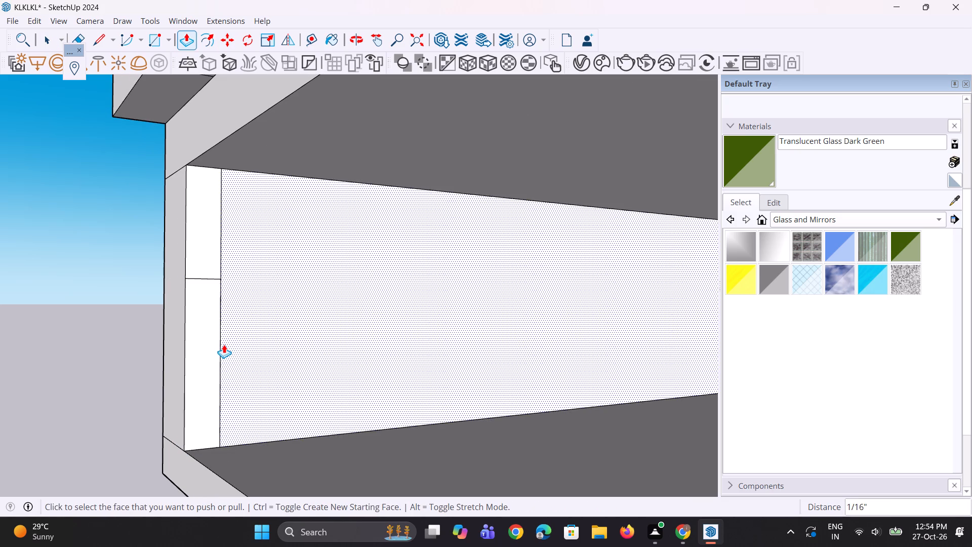
left_click(213, 343)
left_click(216, 373)
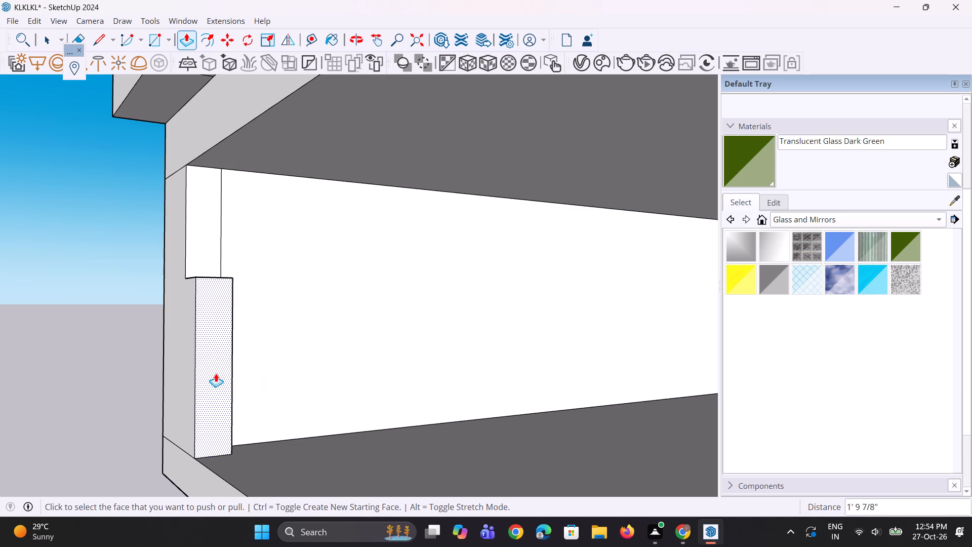
left_click(222, 378)
scroll(290, 395, "down", 2)
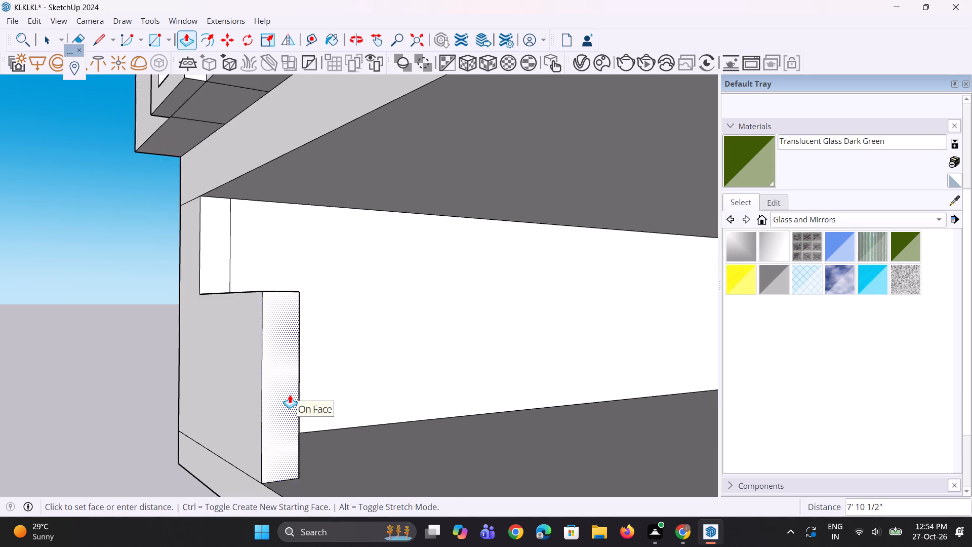
scroll(290, 395, "down", 14)
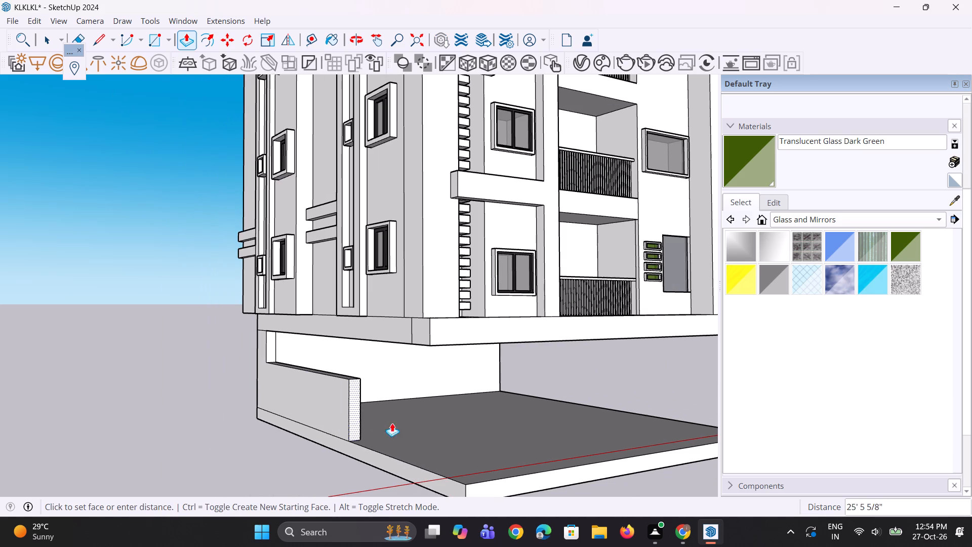
left_click(493, 478)
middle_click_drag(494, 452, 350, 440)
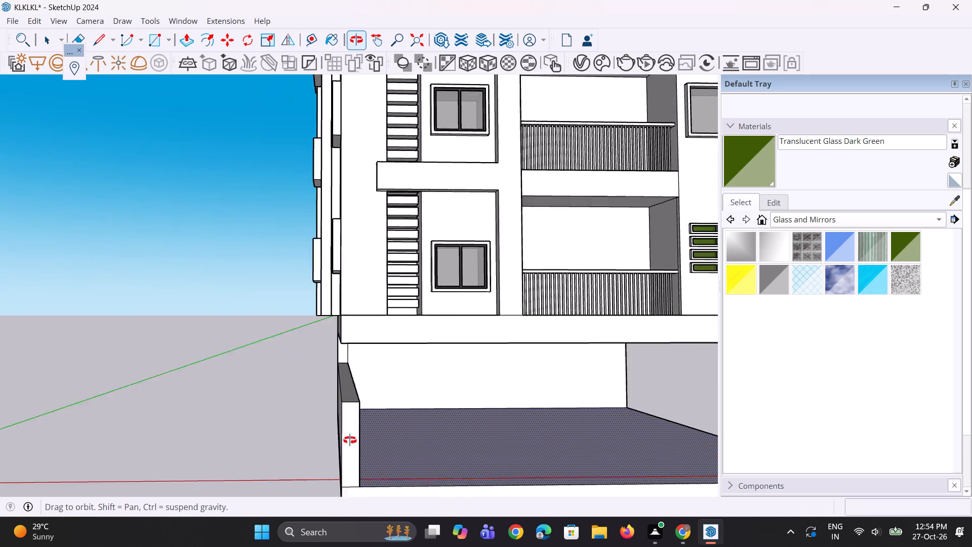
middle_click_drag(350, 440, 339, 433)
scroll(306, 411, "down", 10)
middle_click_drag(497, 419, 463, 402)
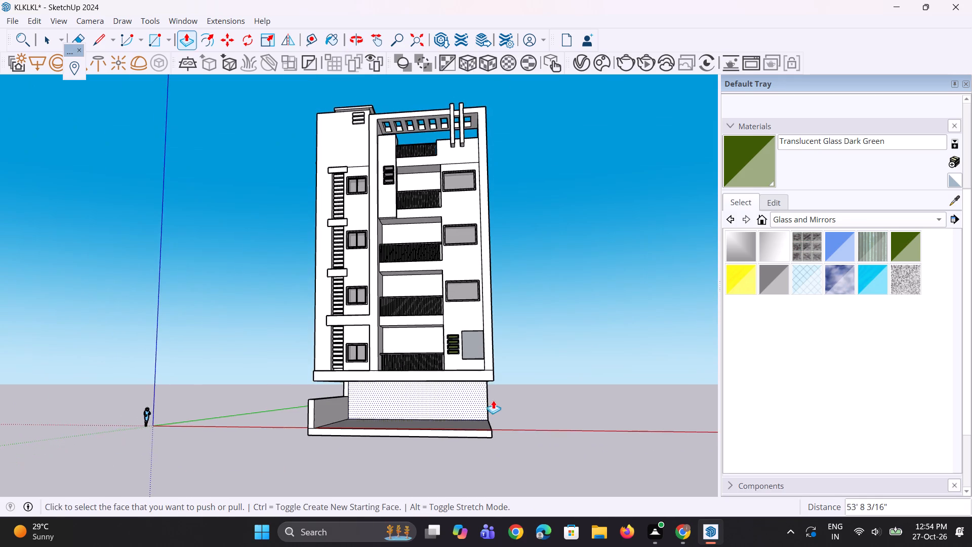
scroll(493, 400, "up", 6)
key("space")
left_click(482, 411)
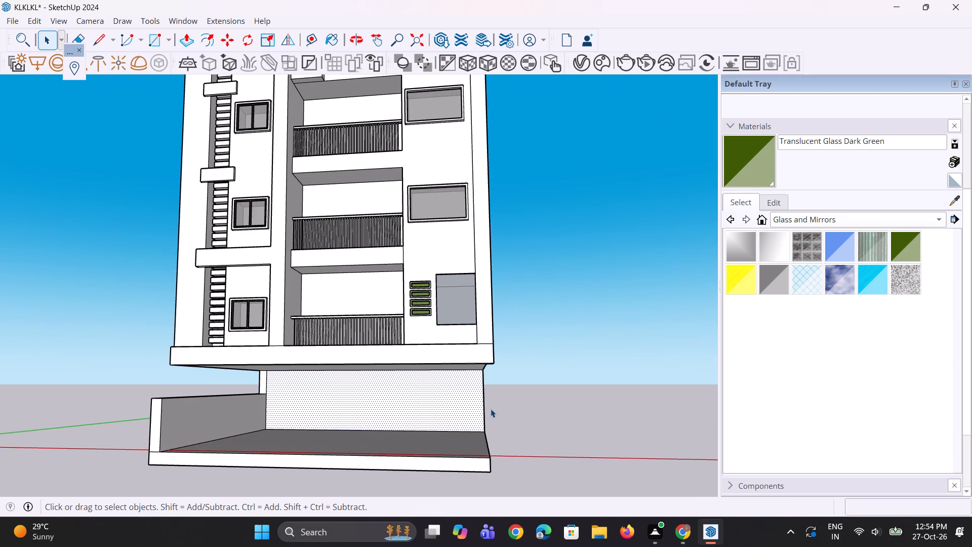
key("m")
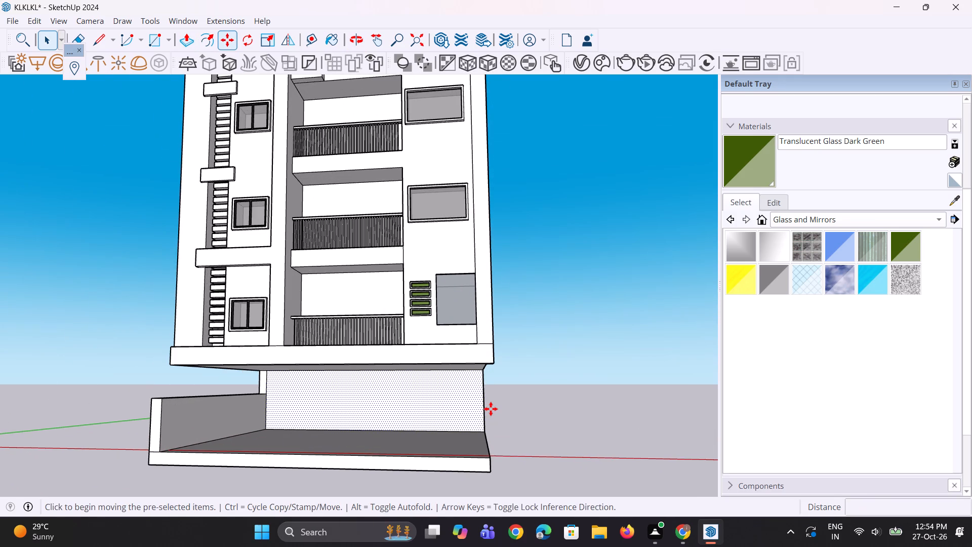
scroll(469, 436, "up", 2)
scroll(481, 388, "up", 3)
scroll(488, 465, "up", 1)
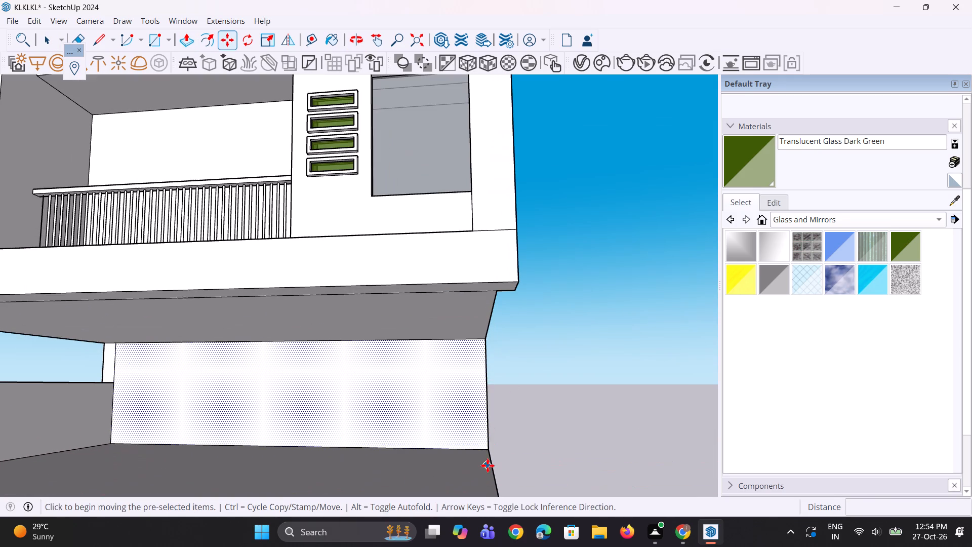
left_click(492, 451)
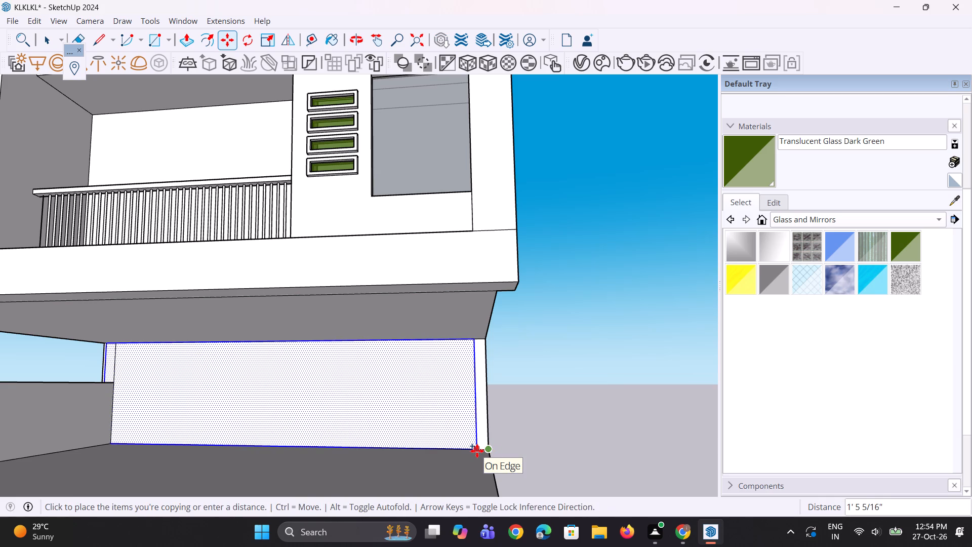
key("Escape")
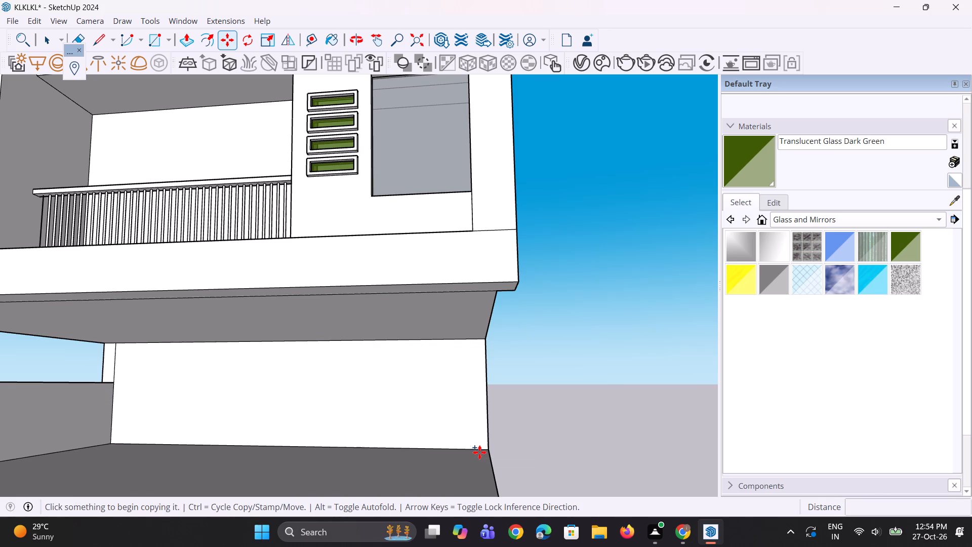
Copy the back wall's vertical end edge opposite the low side wall inward about 1' 6 7/16" to form a narrow end strip.
key("space")
key("space")
left_click(515, 442)
scroll(520, 415, "up", 3)
left_click(481, 423)
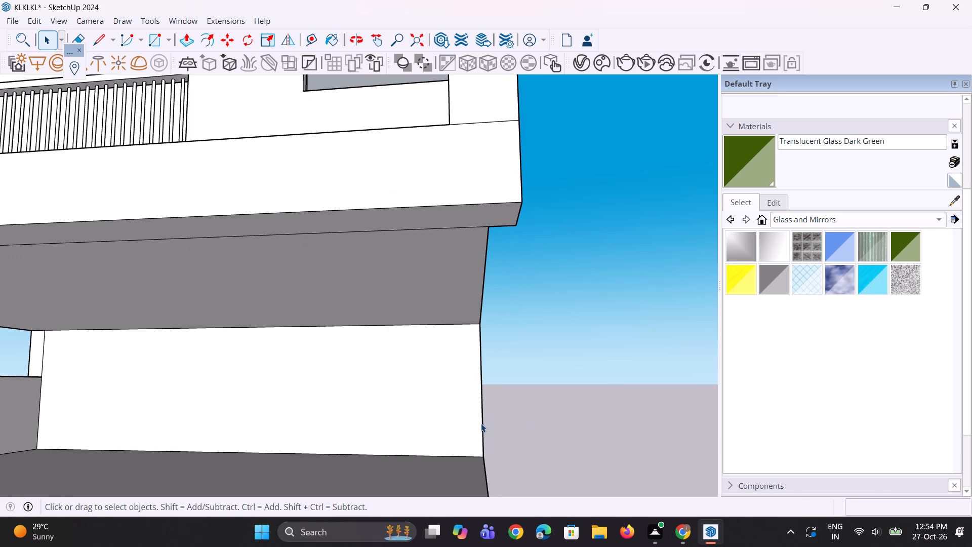
key("m")
scroll(471, 443, "up", 1)
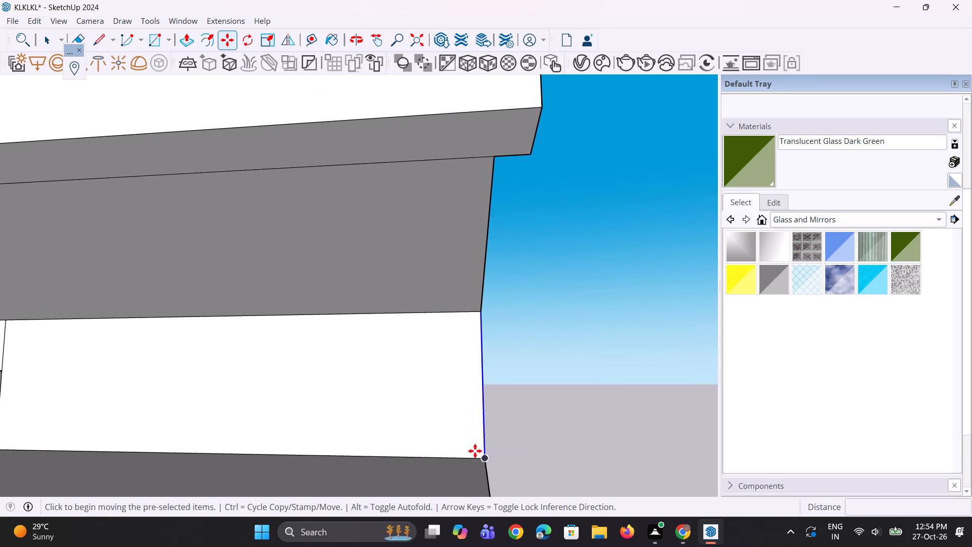
left_click(479, 458)
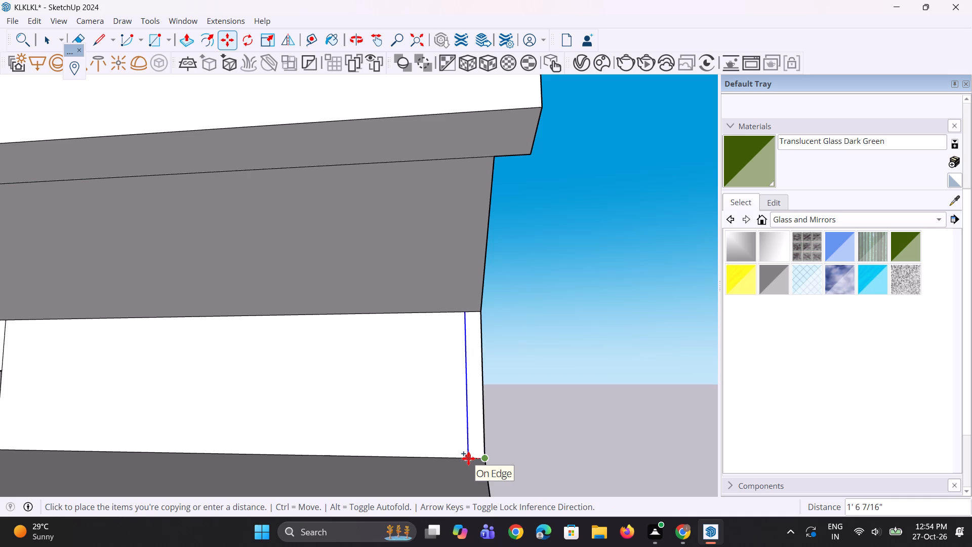
left_click(468, 458)
Copy the new end strip's bottom edge straight up about 8' 11/16" to split that strip horizontally.
key("space")
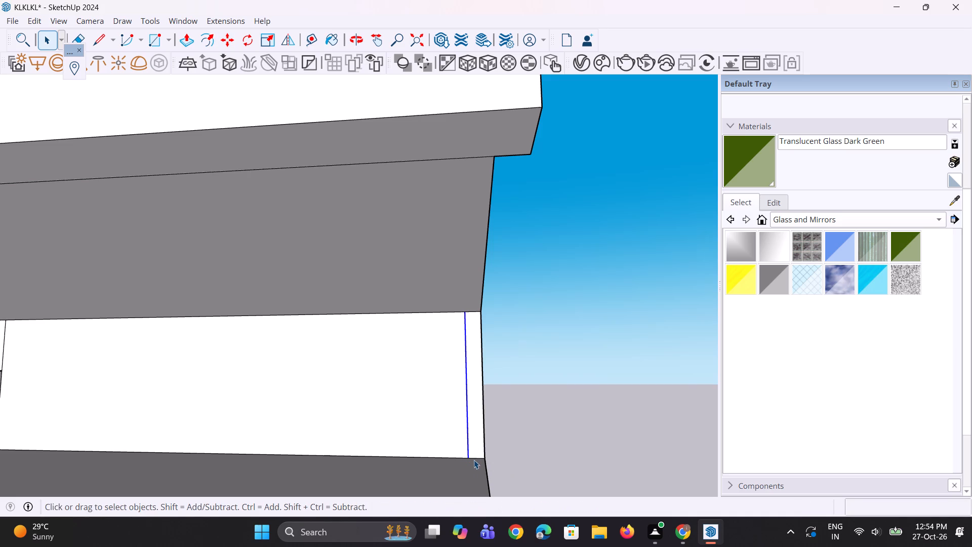
left_click(474, 460)
scroll(472, 461, "up", 2)
key("m")
scroll(472, 461, "up", 1)
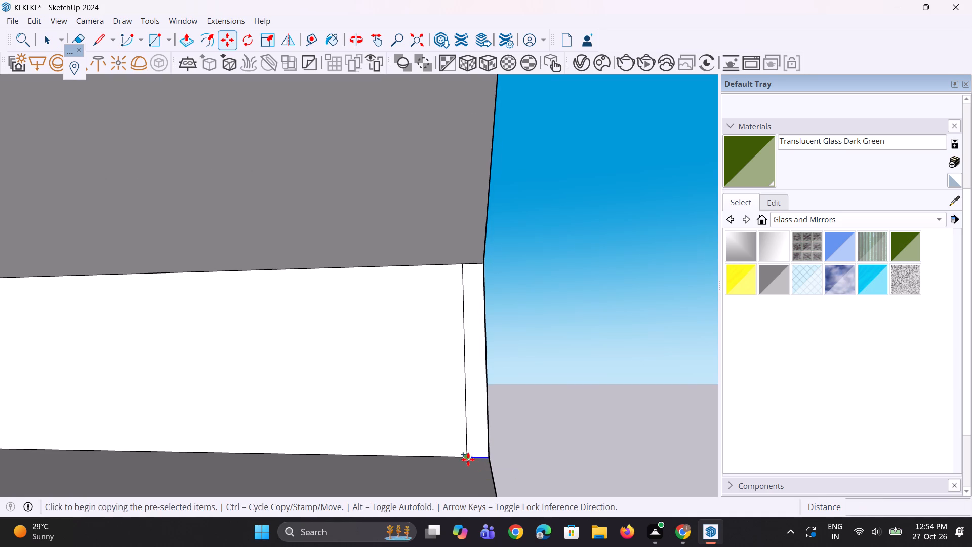
left_click(468, 459)
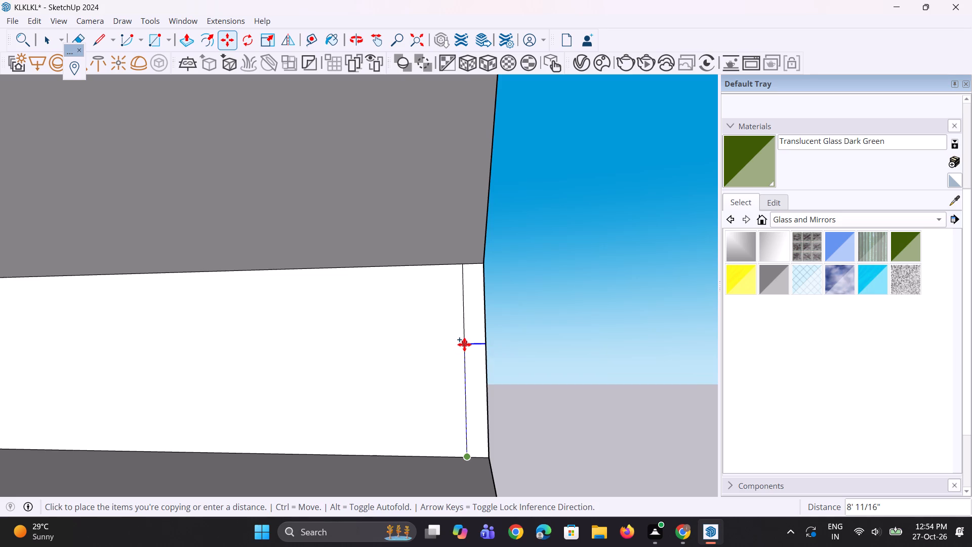
left_click(464, 344)
Extrude the lower part of the new end strip forward 55' 6" to the slab's front edge as the second low side wall.
scroll(457, 346, "down", 6)
scroll(461, 298, "down", 5)
middle_click_drag(435, 359, 435, 404)
scroll(461, 361, "up", 2)
key("p")
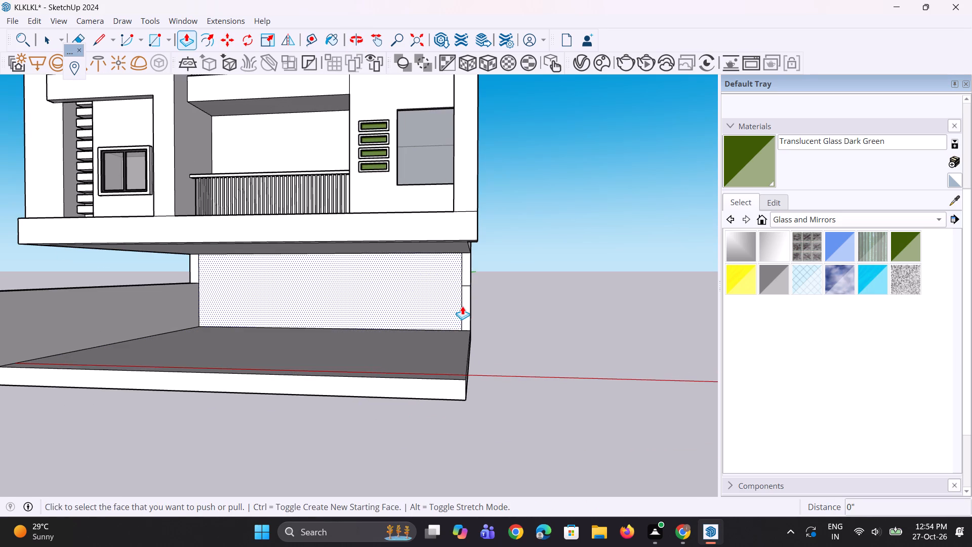
left_click(463, 306)
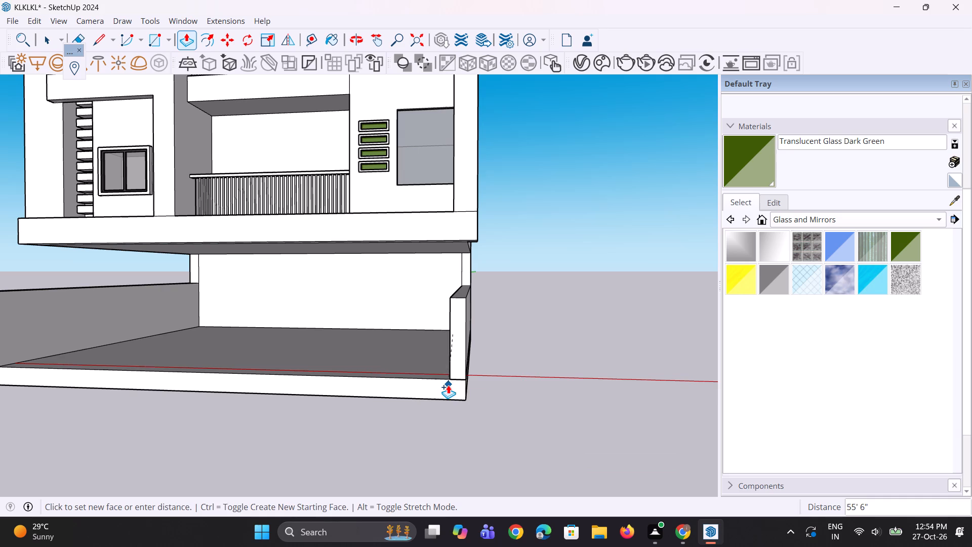
left_click(448, 385)
Raise the top face of the second side wall 4 1/16" to match the height of the louvre-side wall.
middle_click_drag(379, 404, 470, 419)
scroll(486, 396, "down", 4)
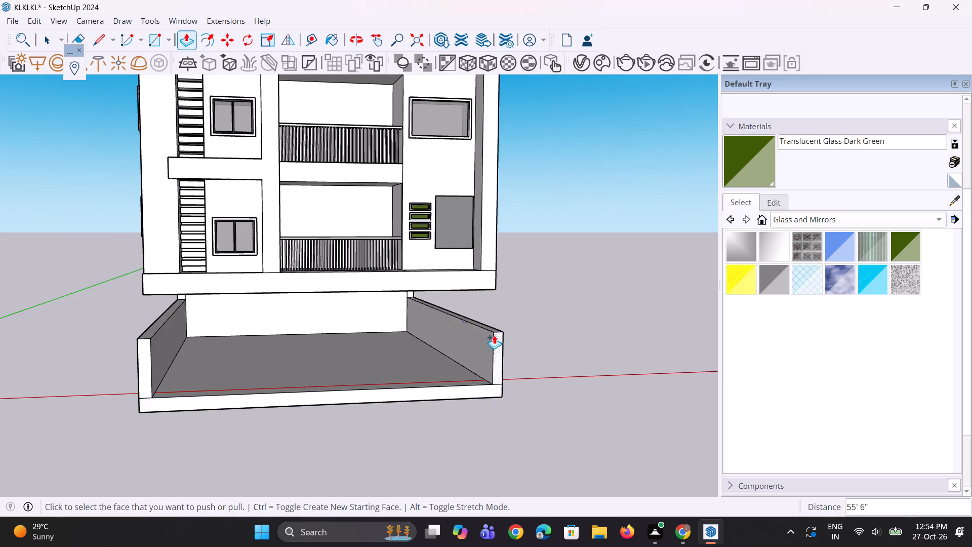
scroll(494, 335, "up", 1)
left_click(487, 324)
scroll(493, 324, "up", 5)
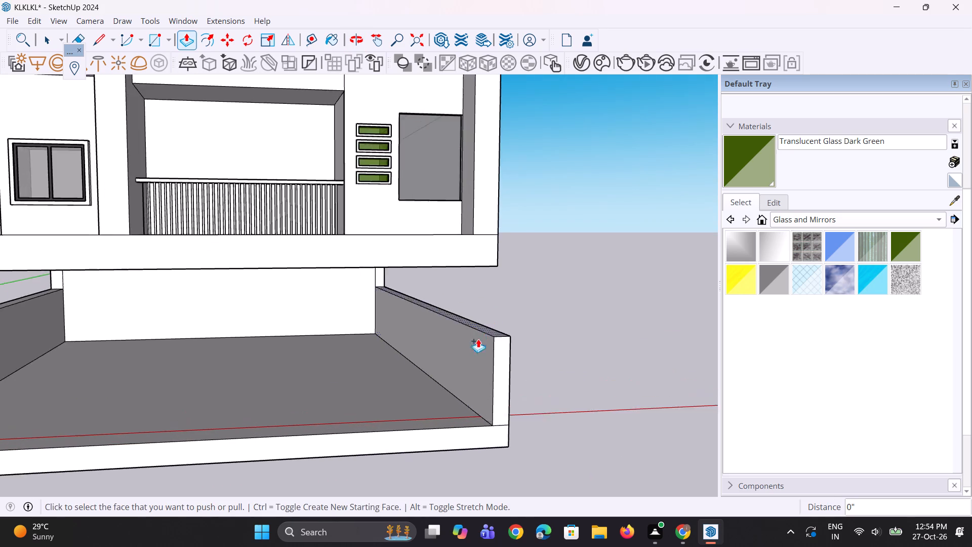
scroll(478, 339, "up", 2)
left_click(501, 331)
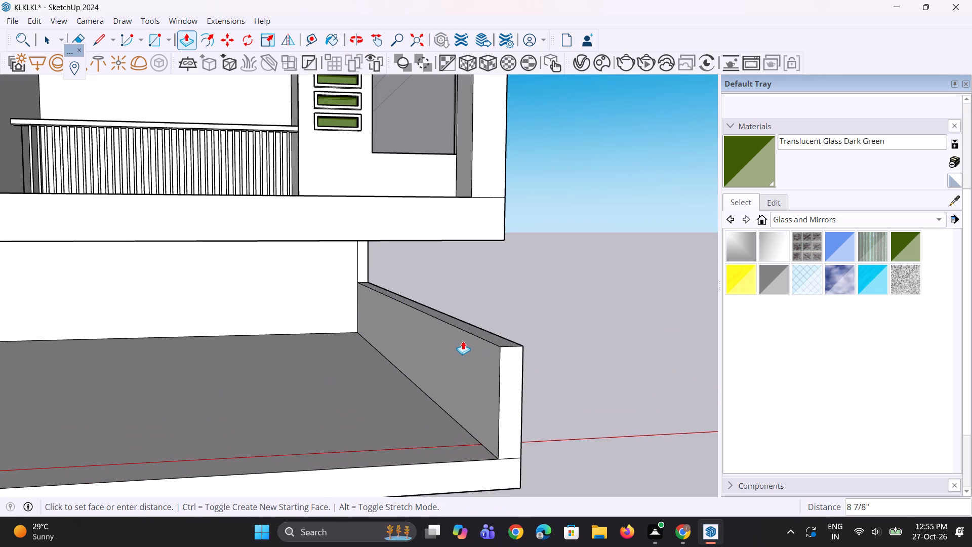
scroll(360, 338, "down", 3)
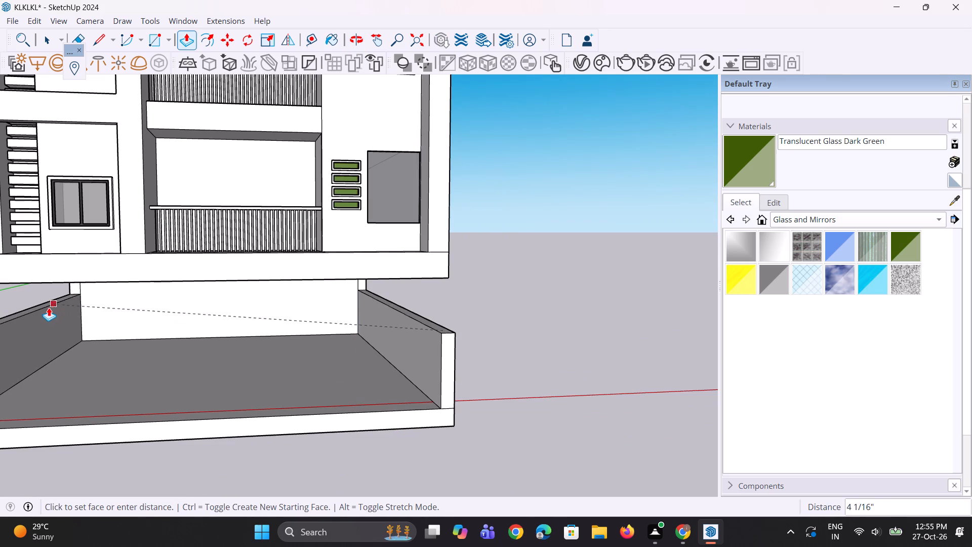
left_click(47, 307)
Examine the ground level's two low side walls and open front in relation to the building above.
middle_click_drag(258, 314, 247, 308)
scroll(383, 301, "down", 2)
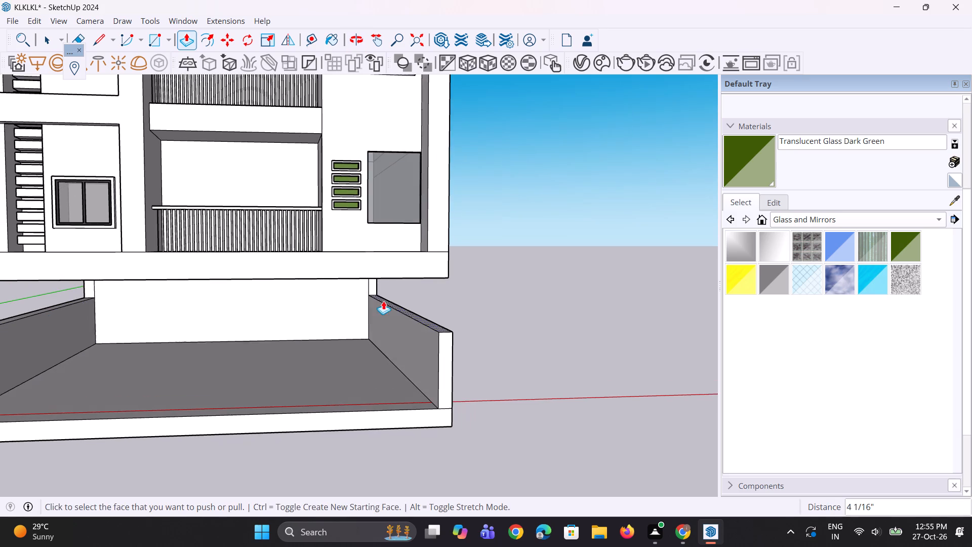
scroll(383, 301, "down", 3)
middle_click_drag(202, 300, 224, 321)
scroll(269, 374, "down", 3)
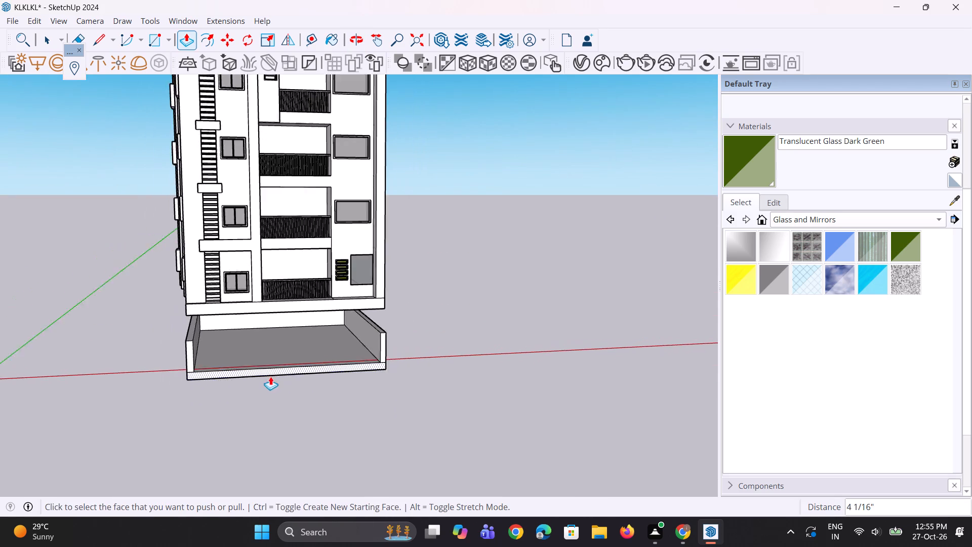
scroll(270, 376, "down", 1)
middle_click_drag(291, 372, 130, 350)
scroll(298, 357, "up", 3)
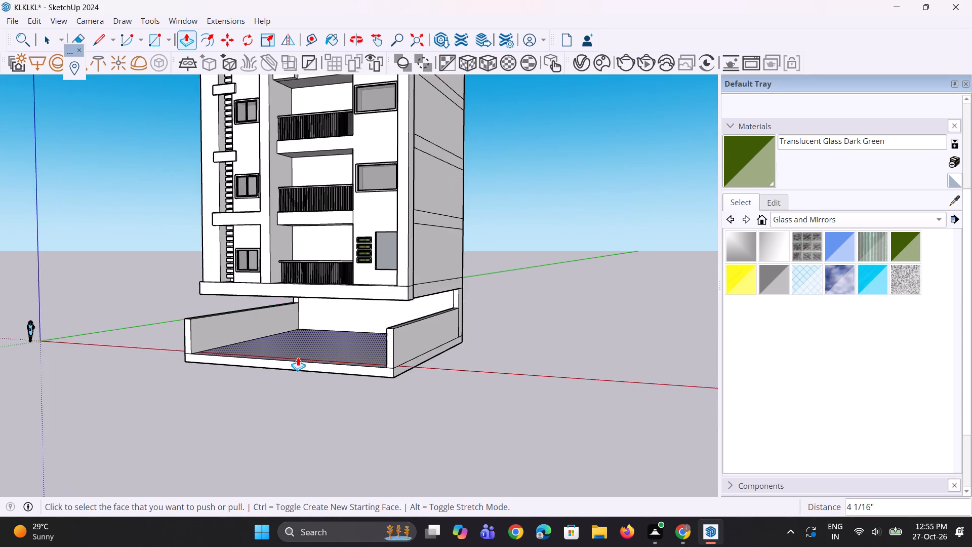
Erase the short edges between the floor slab's front face and the front ends of both low side walls.
middle_click_drag(298, 357, 255, 434)
key("space")
scroll(220, 361, "up", 6)
key("space")
scroll(202, 345, "up", 2)
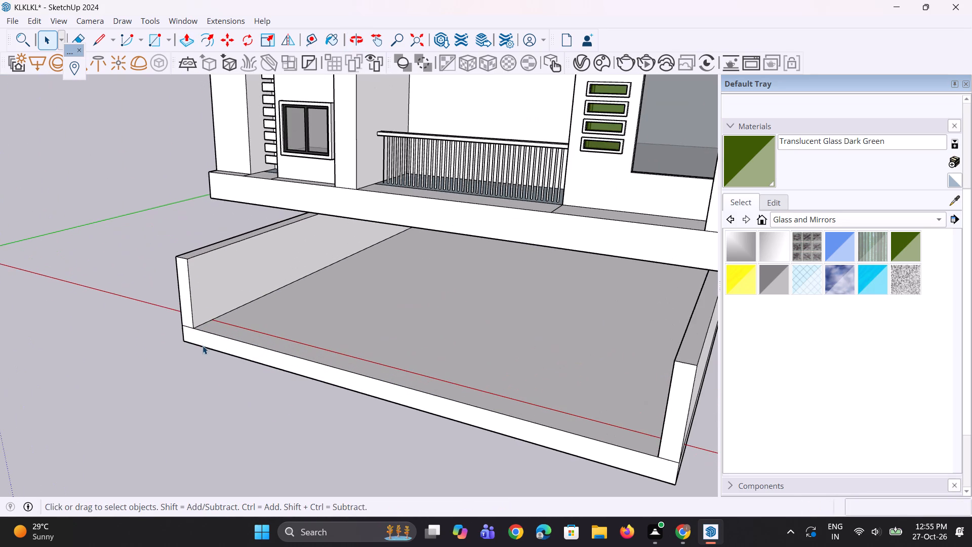
middle_click_drag(278, 360, 83, 338)
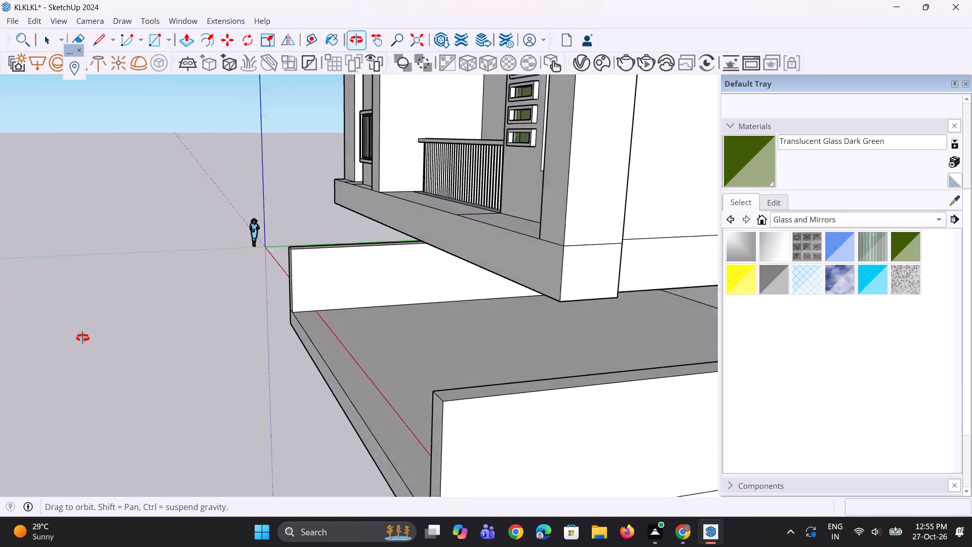
middle_click_drag(83, 338, 88, 338)
scroll(308, 322, "down", 3)
middle_click_drag(311, 329, 397, 293)
scroll(463, 425, "up", 3)
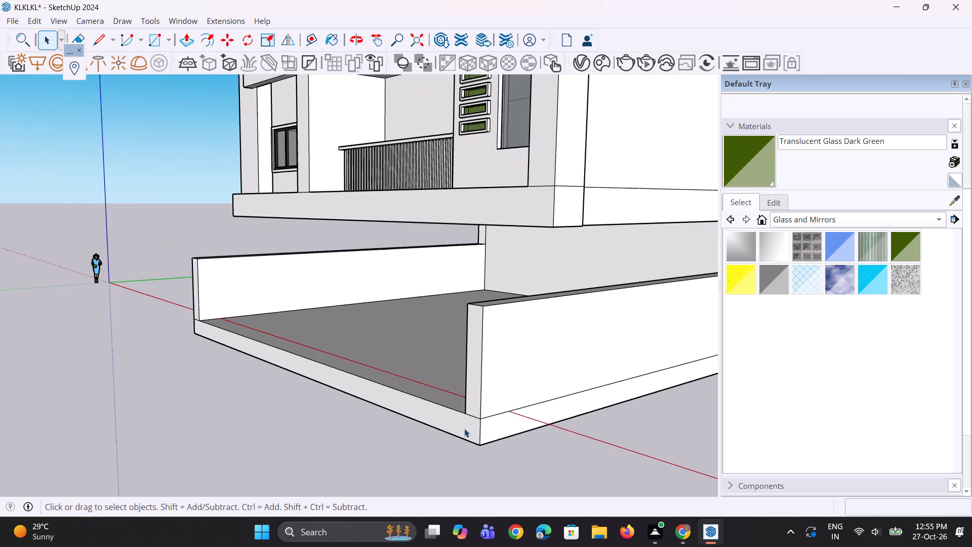
scroll(464, 428, "up", 5)
key("e")
left_click_drag(476, 409, 476, 416)
middle_click_drag(409, 426, 478, 400)
scroll(499, 399, "down", 5)
scroll(179, 348, "up", 2)
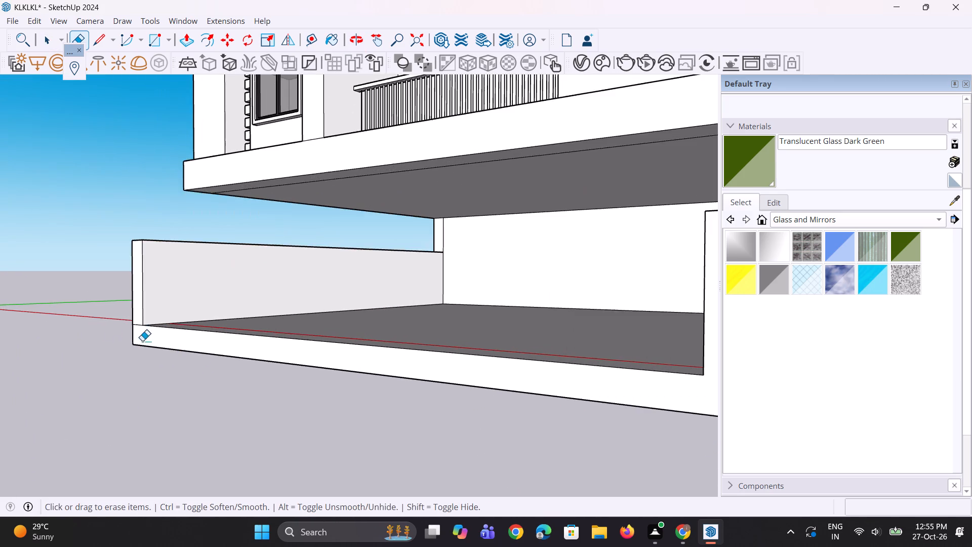
scroll(105, 332, "up", 6)
left_click_drag(145, 326, 145, 334)
Push/pull the ground-level floor slab's underside by 2 3/4".
scroll(221, 347, "down", 4)
middle_click_drag(383, 337, 450, 145)
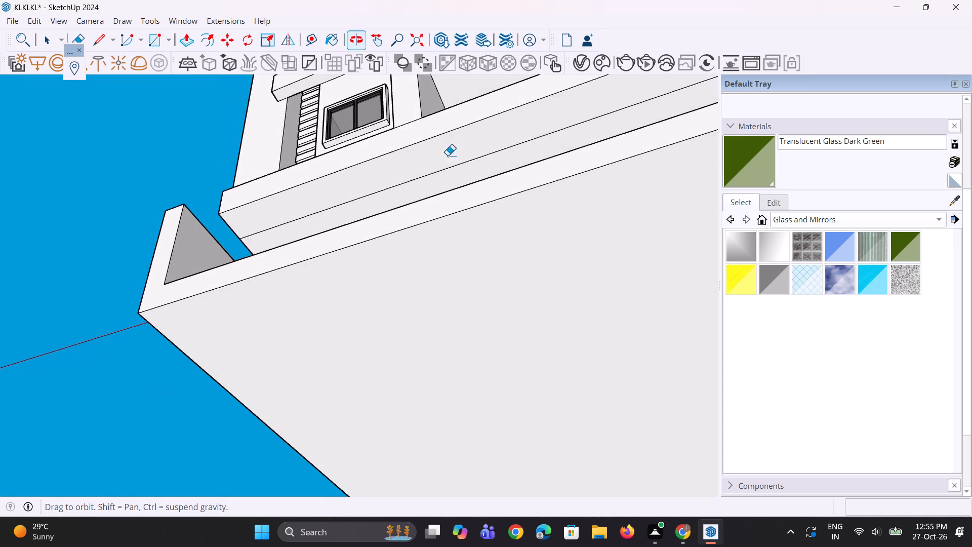
key("p")
left_click(454, 296)
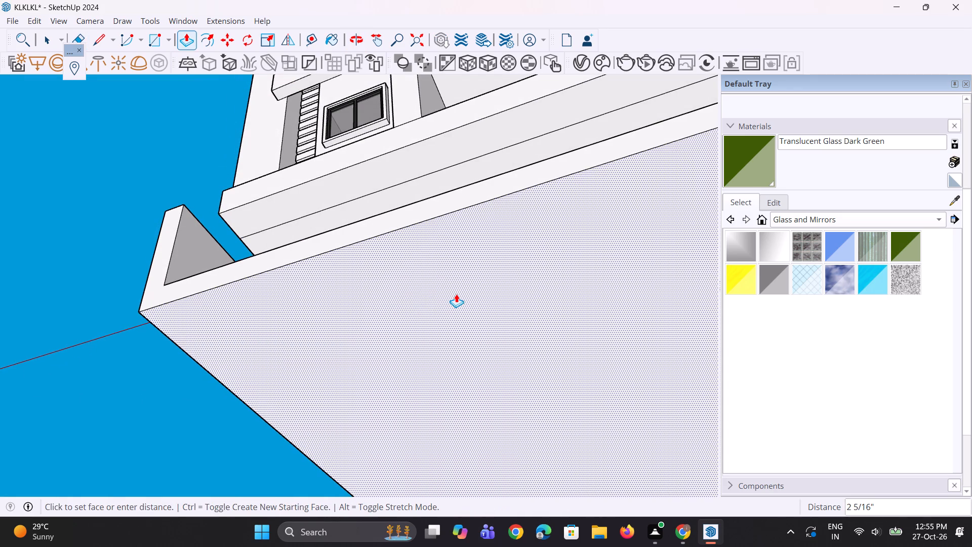
left_click(458, 293)
Copy the inner vertical edge at the front end of the stair-side low wall a short distance back along the wall's inner face.
scroll(228, 280, "down", 4)
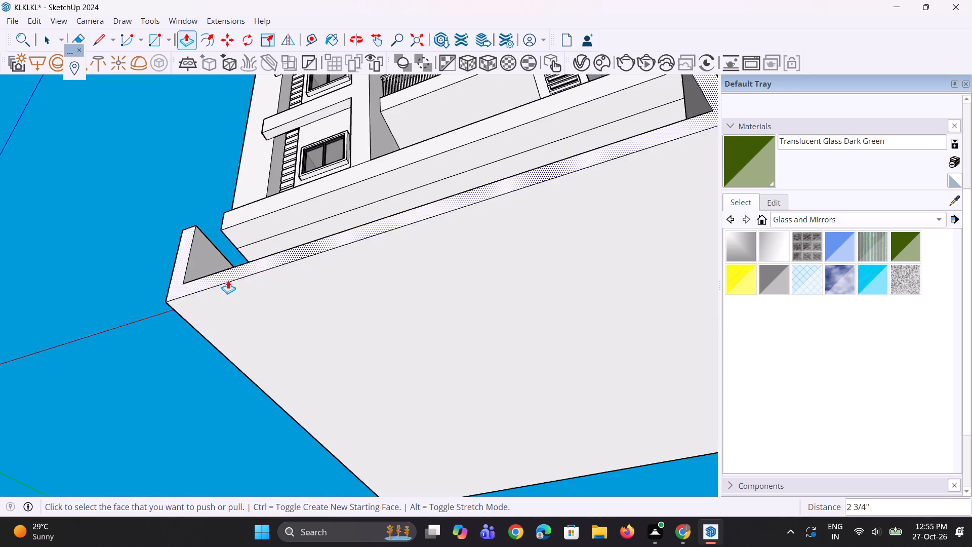
scroll(228, 280, "down", 1)
middle_click_drag(362, 338, 386, 483)
scroll(276, 420, "down", 4)
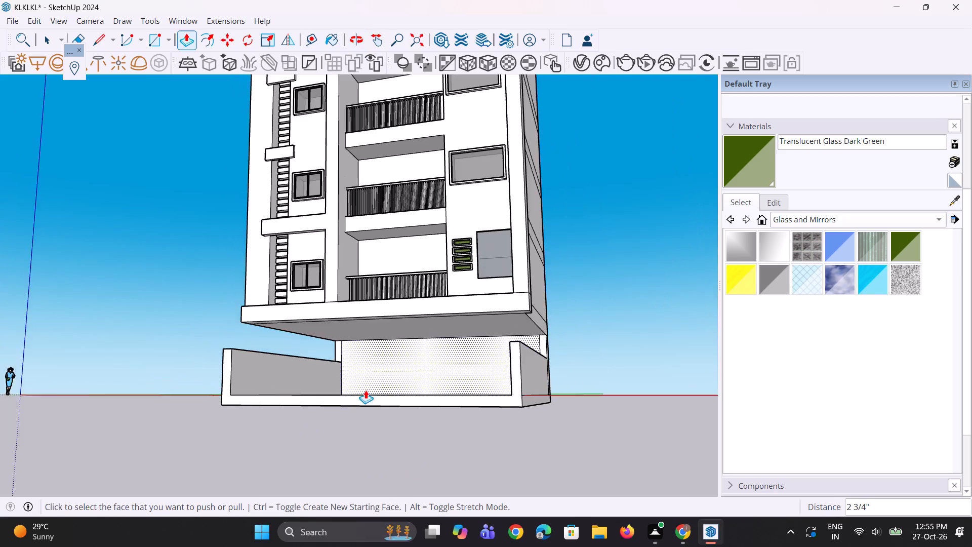
middle_click_drag(352, 414, 263, 523)
key("space")
key("space")
scroll(267, 344, "up", 1)
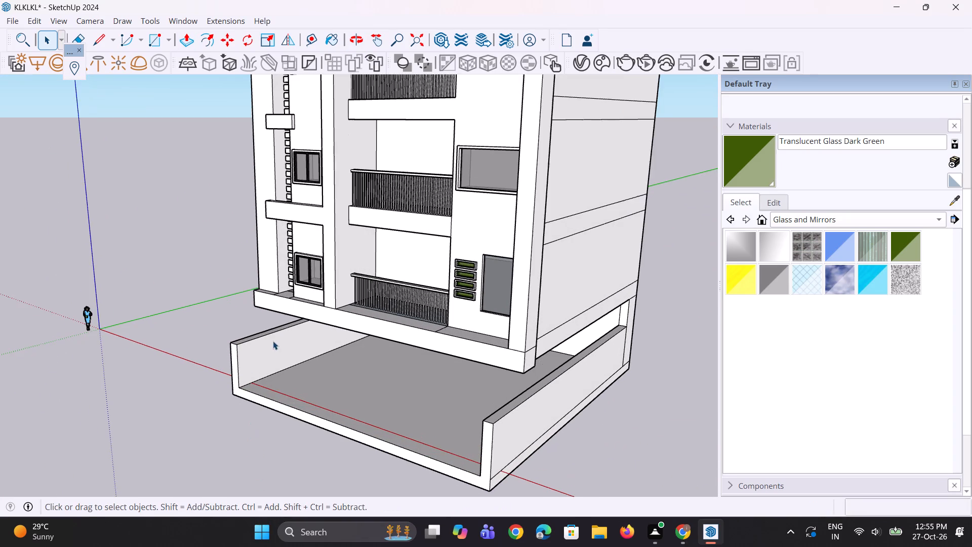
middle_click_drag(274, 362, 221, 360)
scroll(274, 362, "up", 1)
scroll(232, 371, "up", 3)
left_click(257, 370)
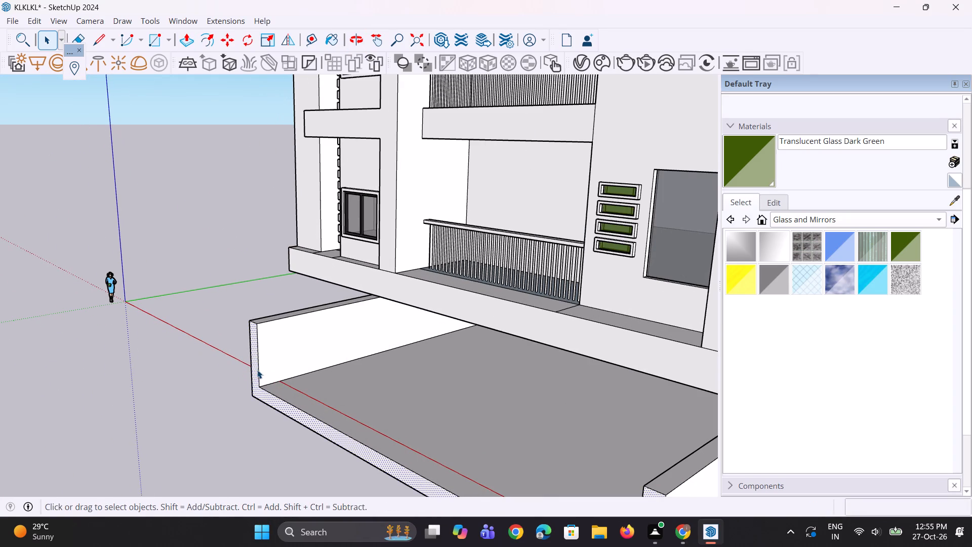
scroll(259, 390, "up", 2)
left_click(259, 379)
scroll(257, 395, "up", 2)
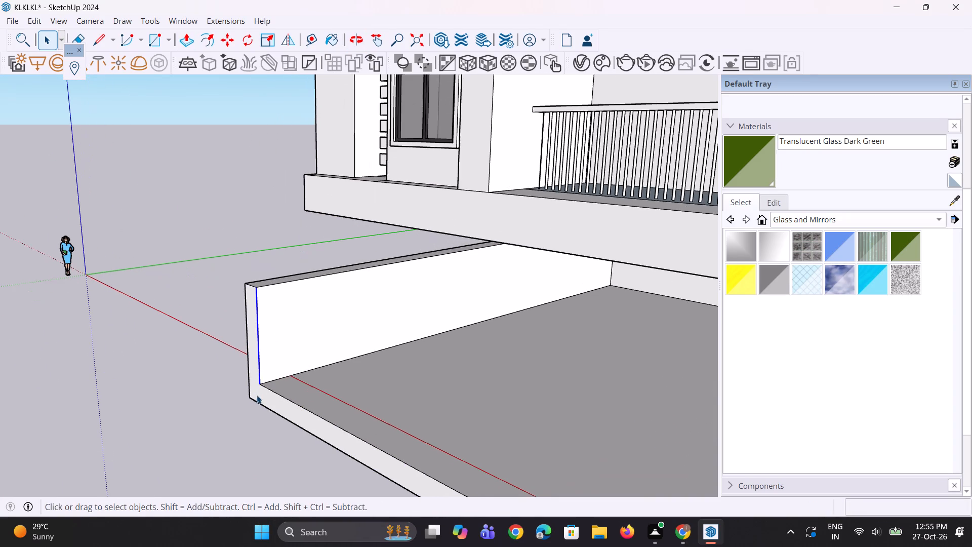
key("m")
scroll(259, 392, "up", 2)
left_click(264, 379)
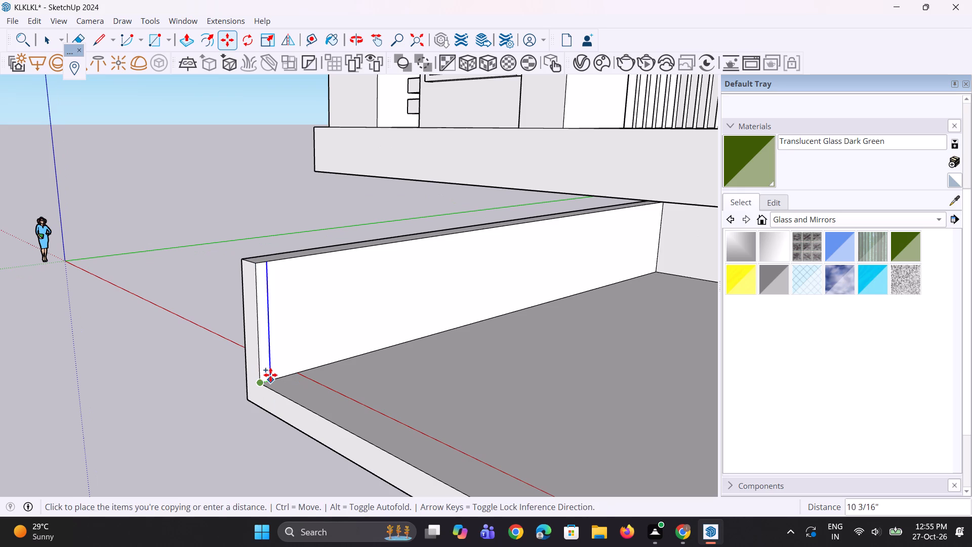
left_click(276, 375)
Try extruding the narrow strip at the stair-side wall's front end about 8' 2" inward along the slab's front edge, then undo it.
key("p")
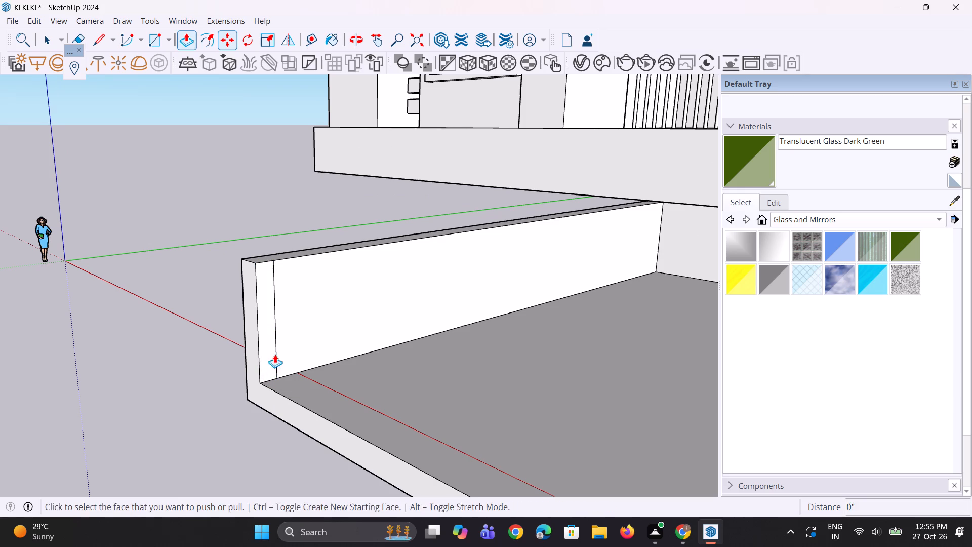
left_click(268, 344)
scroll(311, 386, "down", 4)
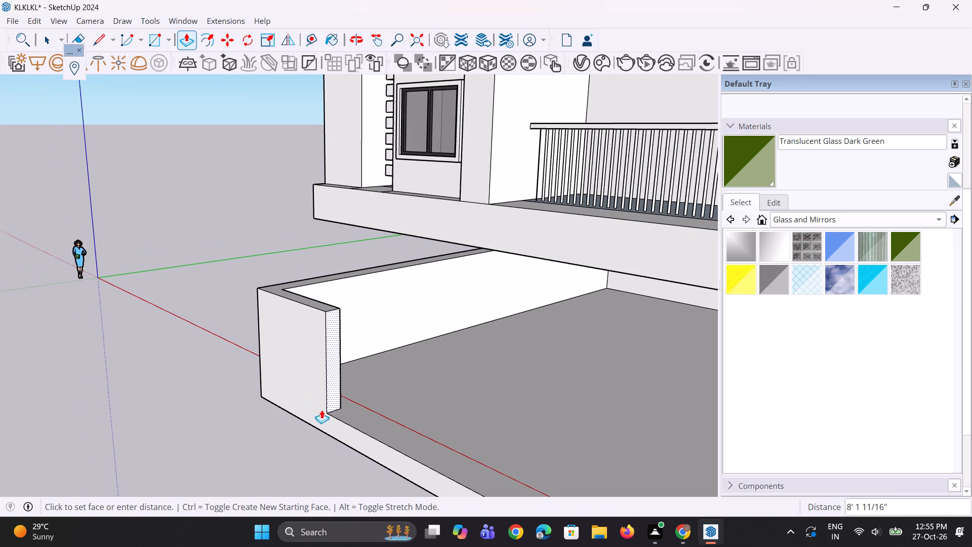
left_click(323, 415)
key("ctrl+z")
Copy the floor slab's front top edge back to the foot of the new vertical line on the stair-side wall.
key("space")
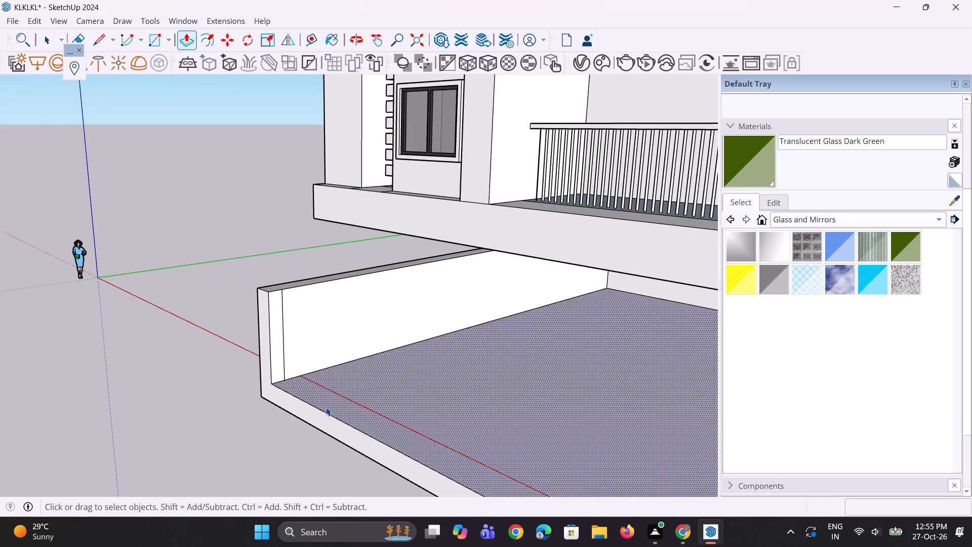
left_click(321, 414)
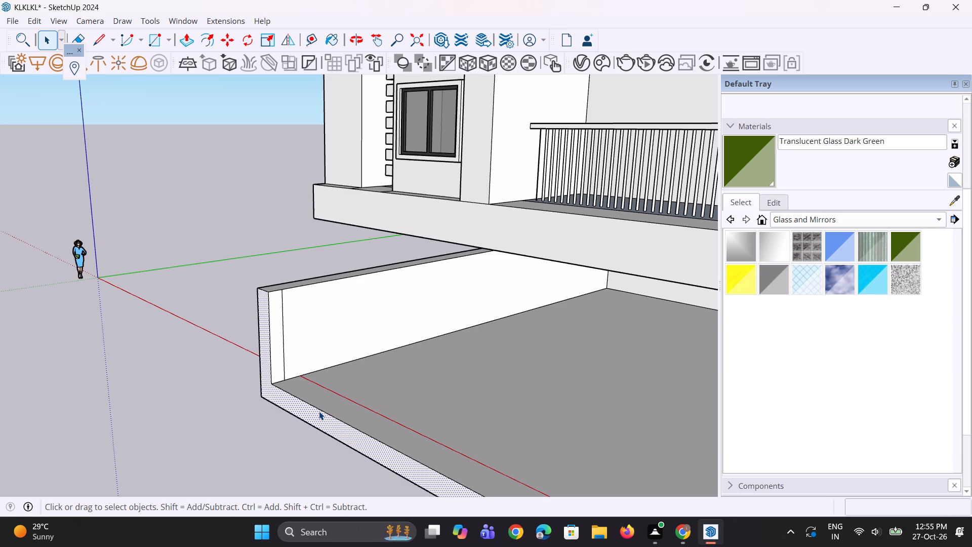
left_click(319, 411)
key("m")
scroll(295, 400, "up", 2)
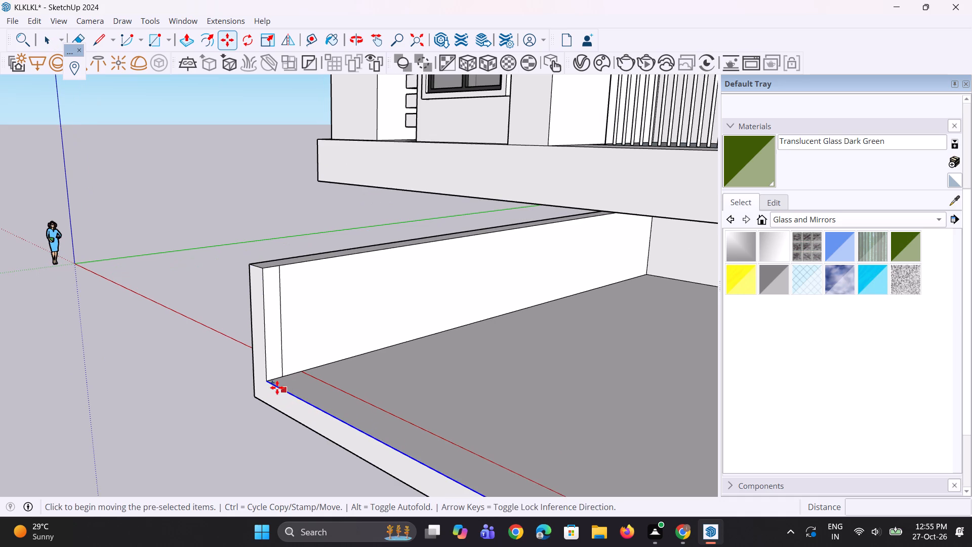
left_click(270, 385)
left_click(278, 382)
Draw a vertical line up the louvre-side wall's inner face, from the copied floor edge's end to the wall's top edge.
scroll(246, 383, "down", 4)
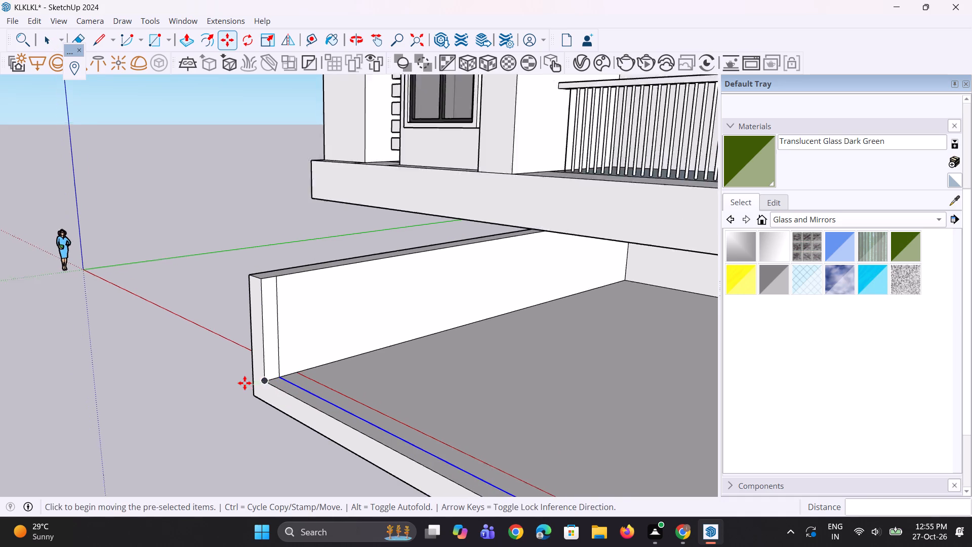
scroll(245, 383, "down", 10)
middle_click_drag(309, 425, 668, 361)
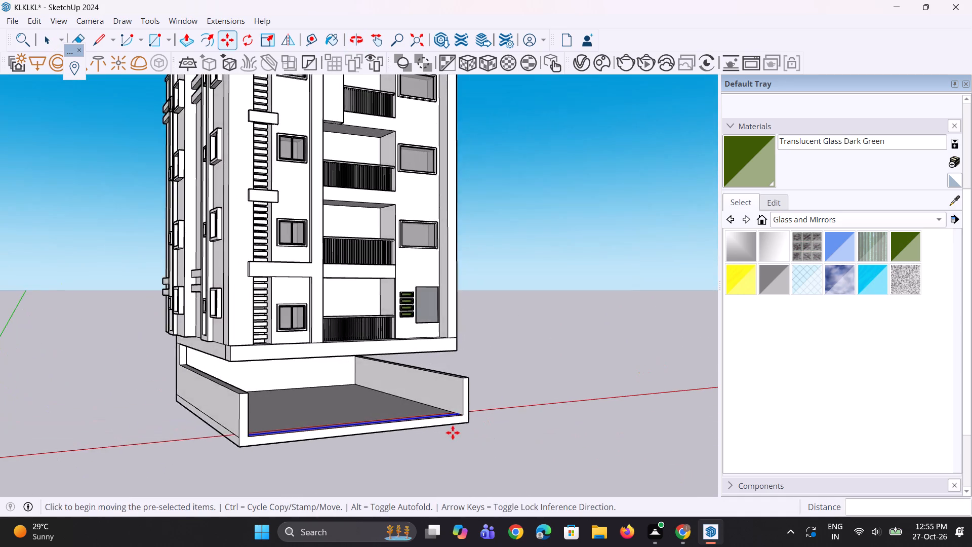
scroll(453, 433, "up", 6)
middle_click_drag(449, 396, 496, 453)
scroll(453, 411, "up", 3)
key("l")
scroll(460, 404, "up", 6)
left_click(459, 386)
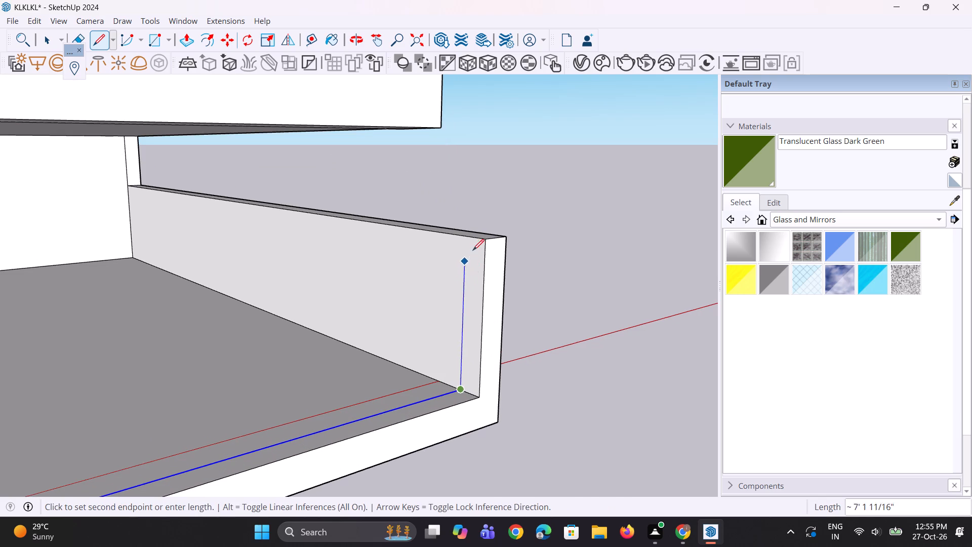
left_click(472, 236)
key("space")
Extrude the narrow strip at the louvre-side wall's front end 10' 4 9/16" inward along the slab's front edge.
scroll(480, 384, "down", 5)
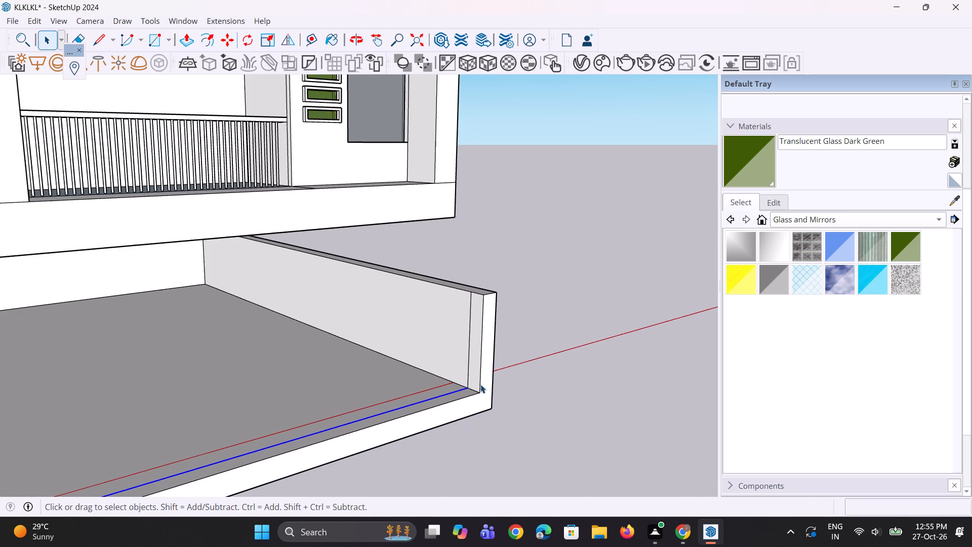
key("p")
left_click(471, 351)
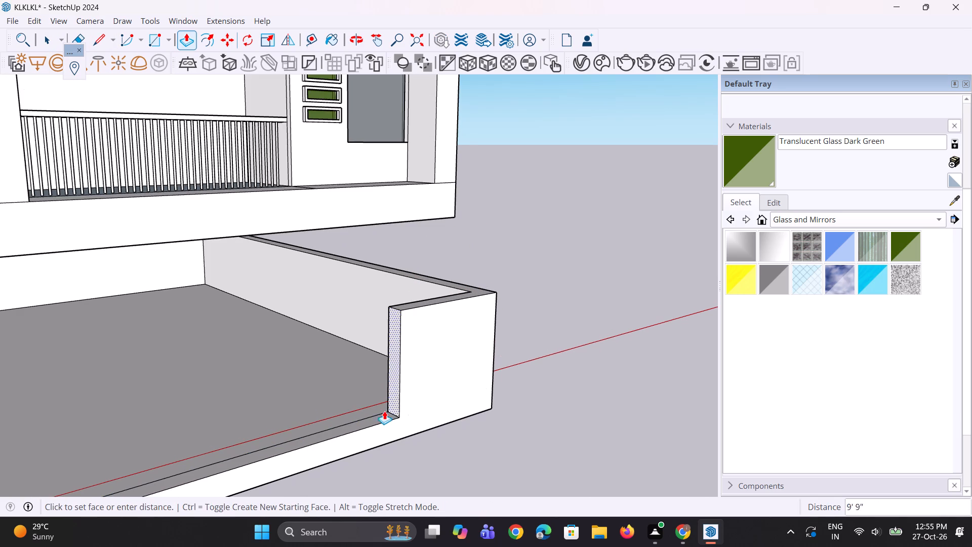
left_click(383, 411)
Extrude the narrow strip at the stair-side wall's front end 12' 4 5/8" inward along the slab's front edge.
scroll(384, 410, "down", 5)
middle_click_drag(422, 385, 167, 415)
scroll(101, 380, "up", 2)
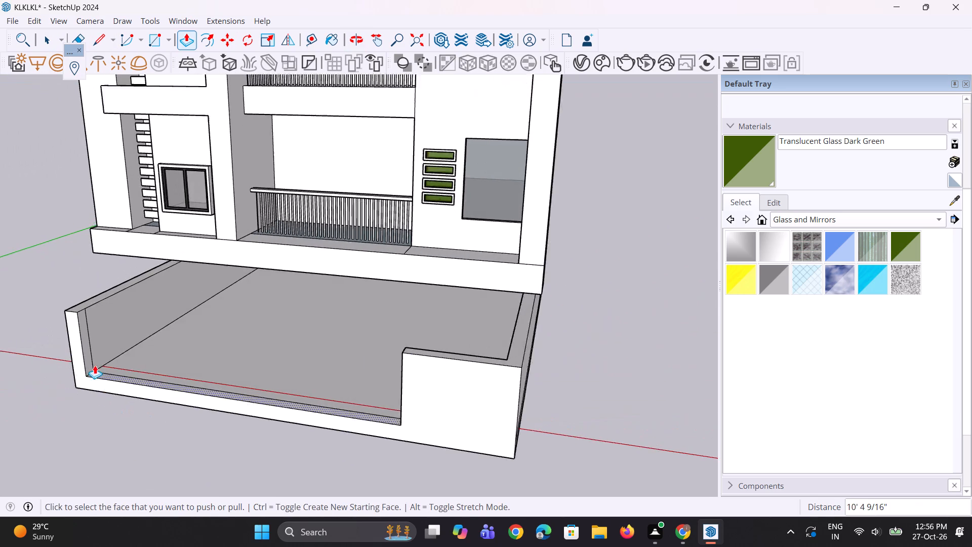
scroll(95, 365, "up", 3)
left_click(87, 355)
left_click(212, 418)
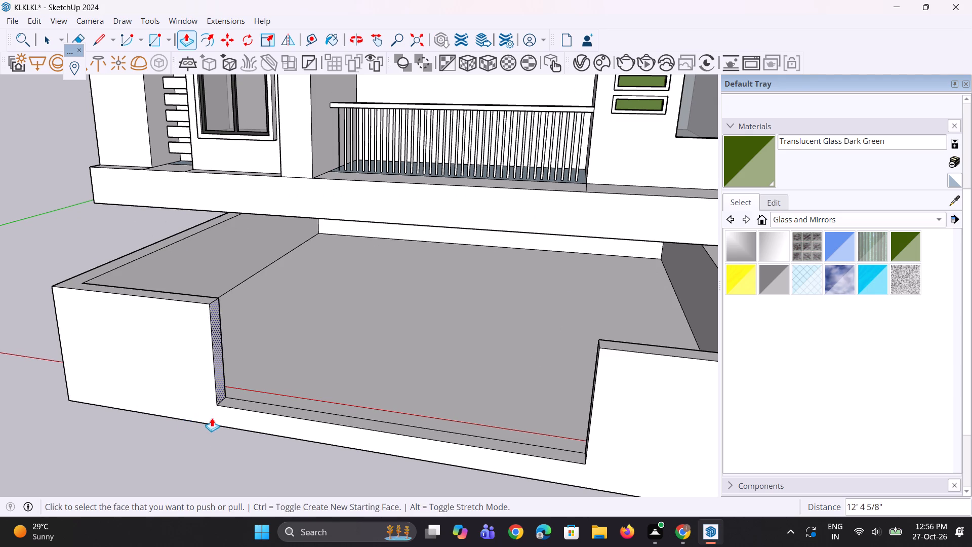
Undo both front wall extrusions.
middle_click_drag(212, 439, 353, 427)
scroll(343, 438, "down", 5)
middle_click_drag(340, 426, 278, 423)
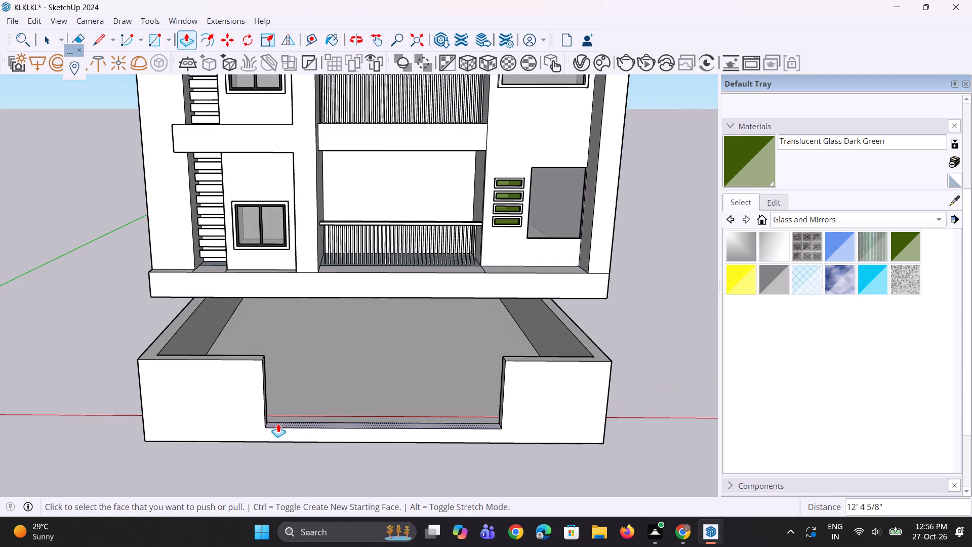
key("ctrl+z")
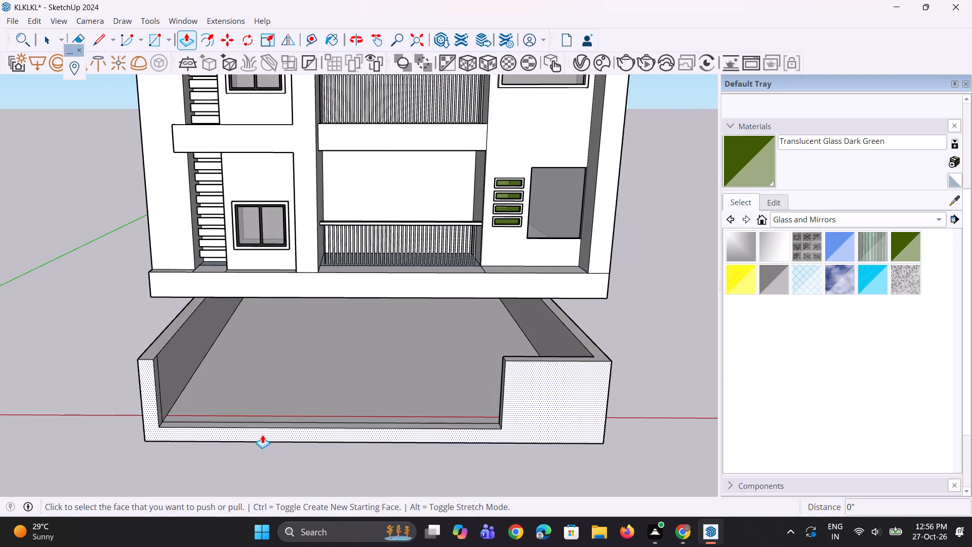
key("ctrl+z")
Draw a vertical line from the line under the overhanging upper slab down to the ground floor, near the stair-side wall.
middle_click_drag(242, 440, 276, 432)
key("space")
key("space")
scroll(201, 413, "up", 1)
middle_click_drag(195, 390, 185, 355)
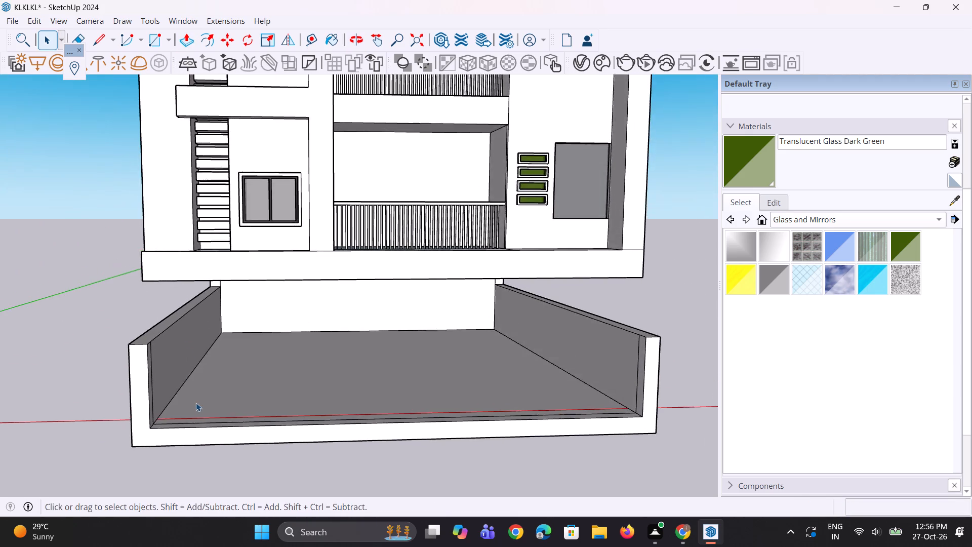
scroll(196, 403, "up", 3)
middle_click_drag(196, 398, 170, 331)
key("l")
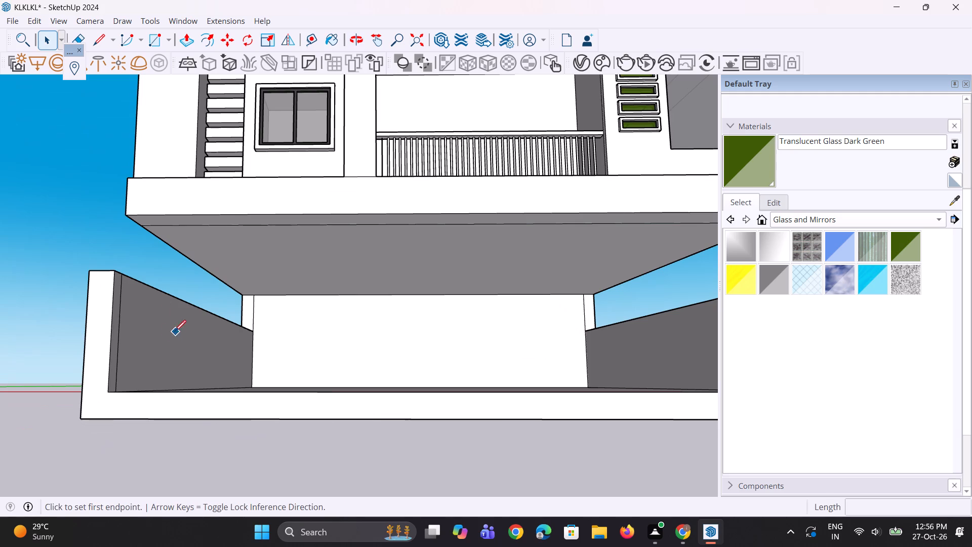
scroll(195, 278, "up", 2)
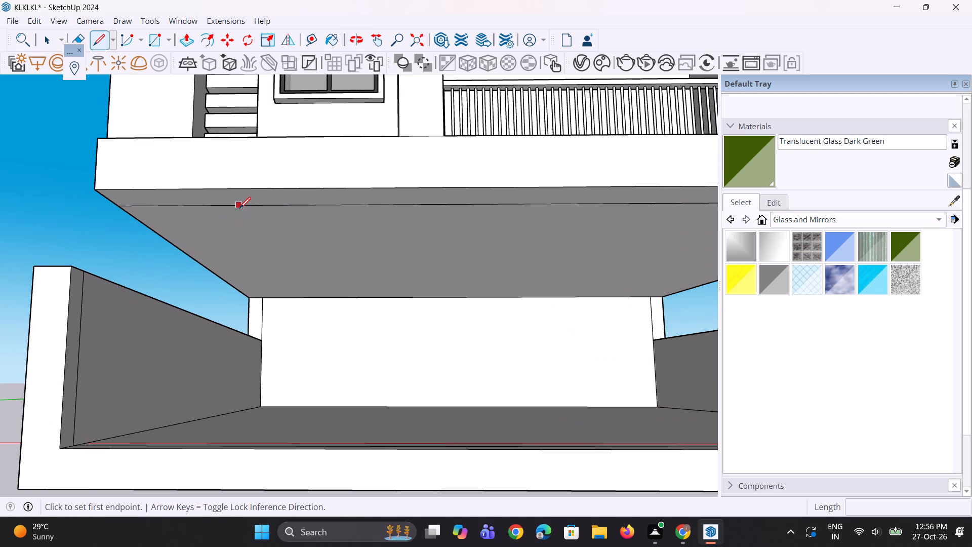
left_click(239, 208)
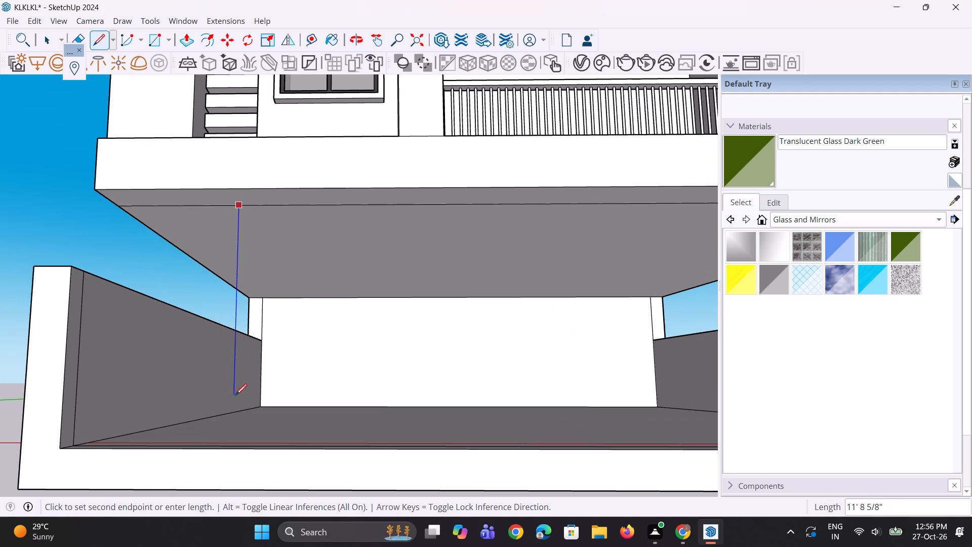
middle_click_drag(238, 402, 220, 462)
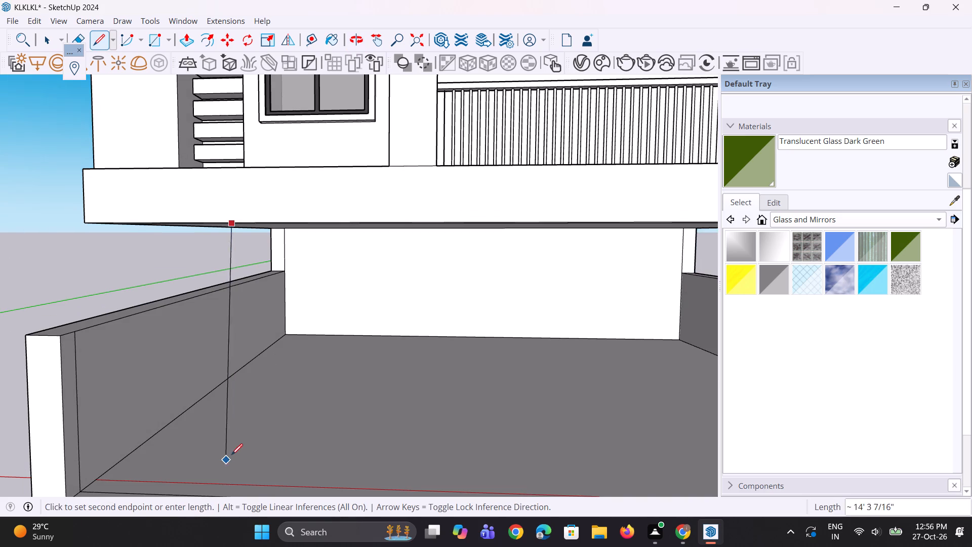
left_click(237, 447)
key("space")
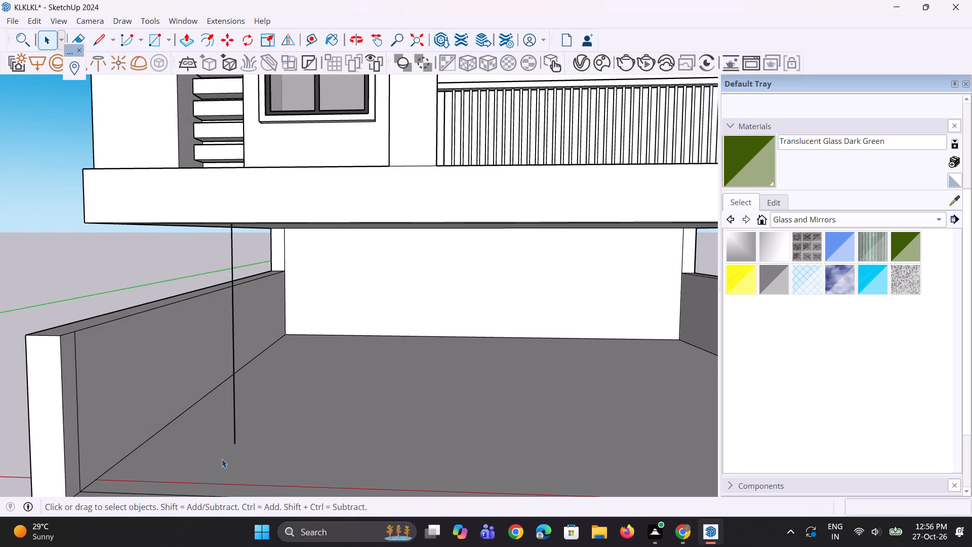
Draw a 4' 10 3/16" by 3' 2 9/16" rectangle on the floor around the vertical line's foot.
key("space")
middle_click_drag(220, 459, 217, 476)
scroll(223, 441, "up", 3)
key("r")
scroll(225, 438, "up", 2)
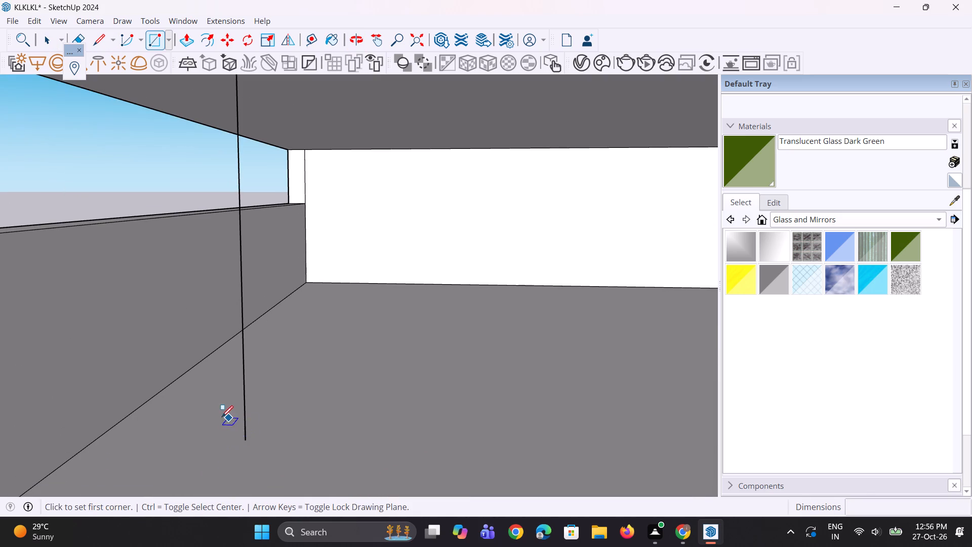
left_click(215, 417)
left_click(259, 465)
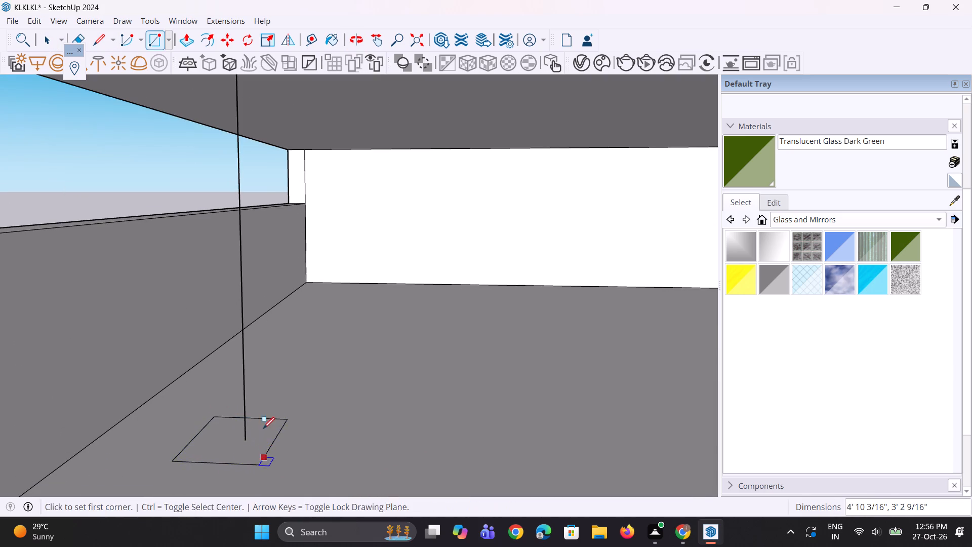
Move the rectangle's edge nearest the stair-side wall 1' 5" inward to narrow the rectangle.
middle_click_drag(265, 425, 319, 460)
key("space")
scroll(320, 444, "up", 1)
key("space")
scroll(306, 374, "down", 5)
key("space")
scroll(263, 450, "up", 1)
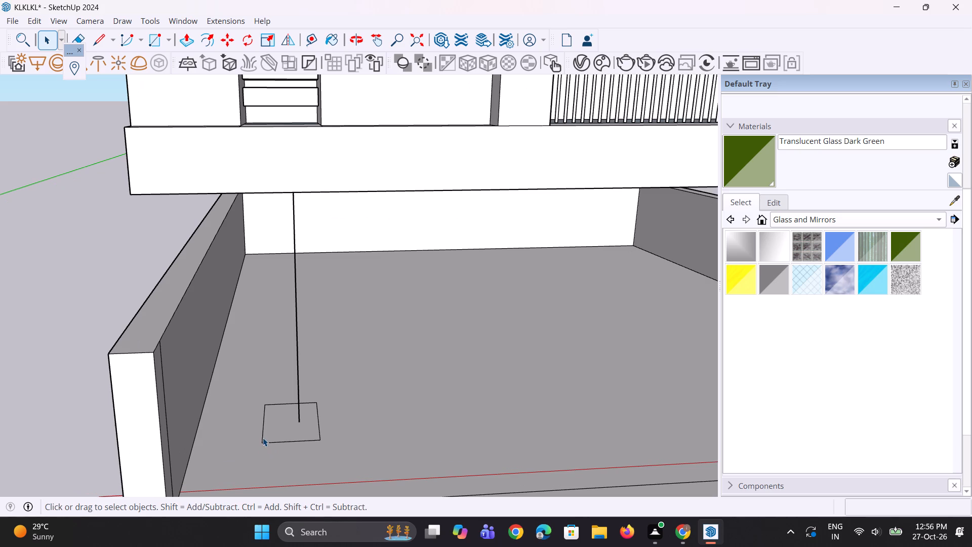
left_click(263, 438)
scroll(256, 451, "up", 5)
key("m")
scroll(258, 454, "up", 2)
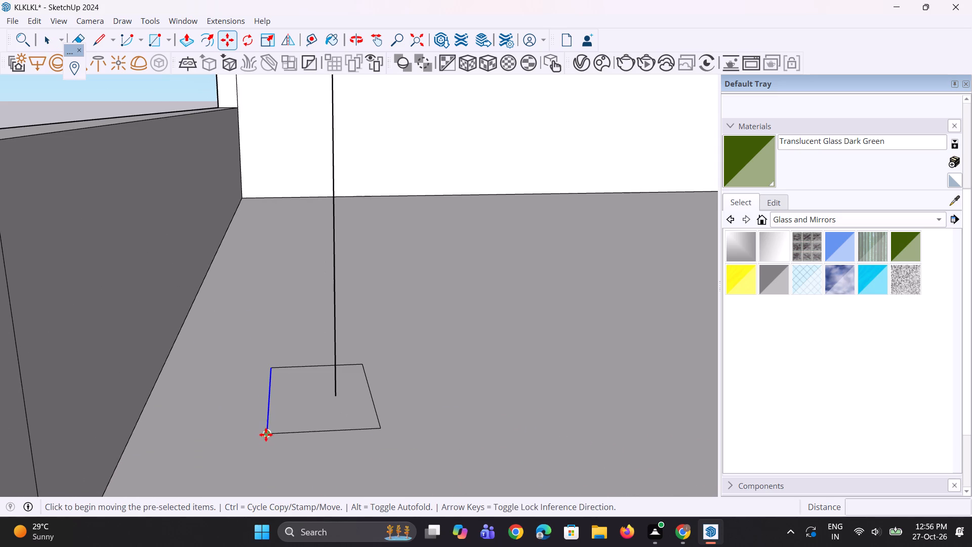
left_click(266, 435)
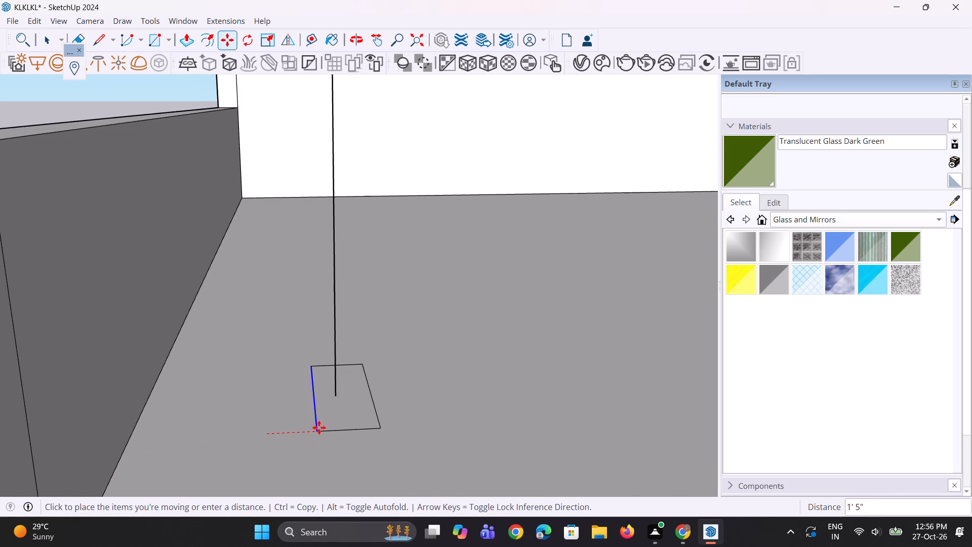
left_click(319, 427)
key("space")
Move the floor rectangle's back edge about 2' 1" toward the front to shorten the rectangle.
middle_click_drag(360, 431, 270, 431)
scroll(335, 428, "up", 2)
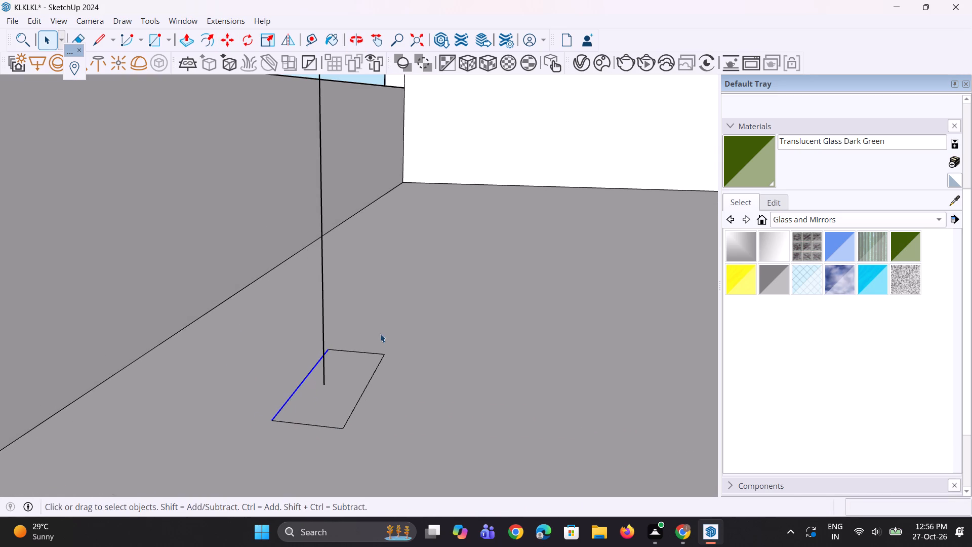
left_click(370, 354)
scroll(370, 354, "up", 3)
key("m")
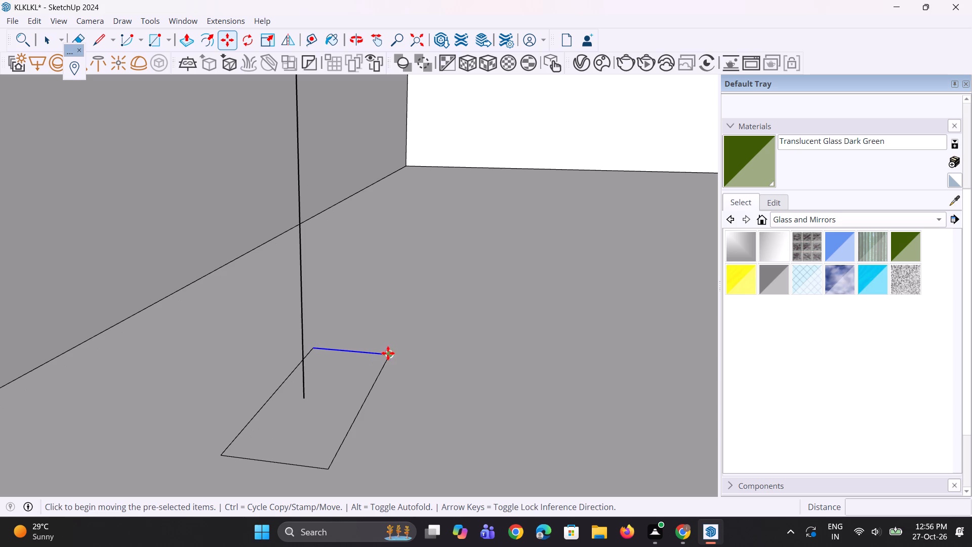
left_click(388, 355)
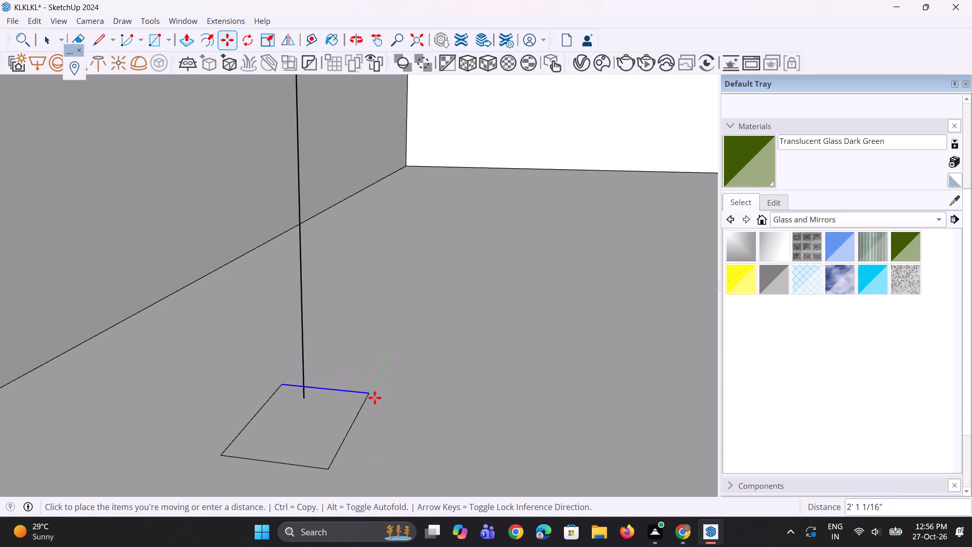
left_click(374, 399)
Move the floor rectangle's front edge inward toward the vertical line's foot to shorten it further.
key("space")
key("space")
left_click(302, 465)
scroll(312, 469, "up", 4)
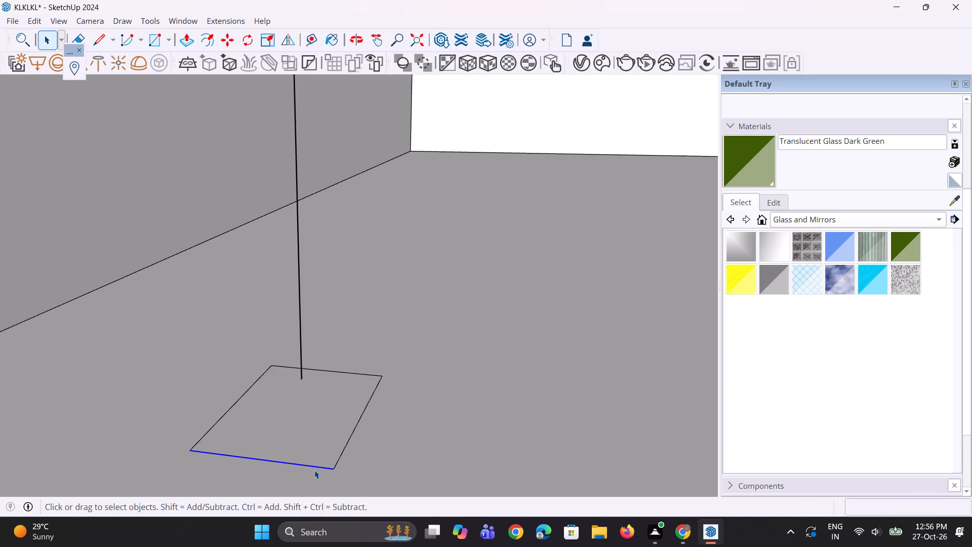
key("m")
left_click(333, 466)
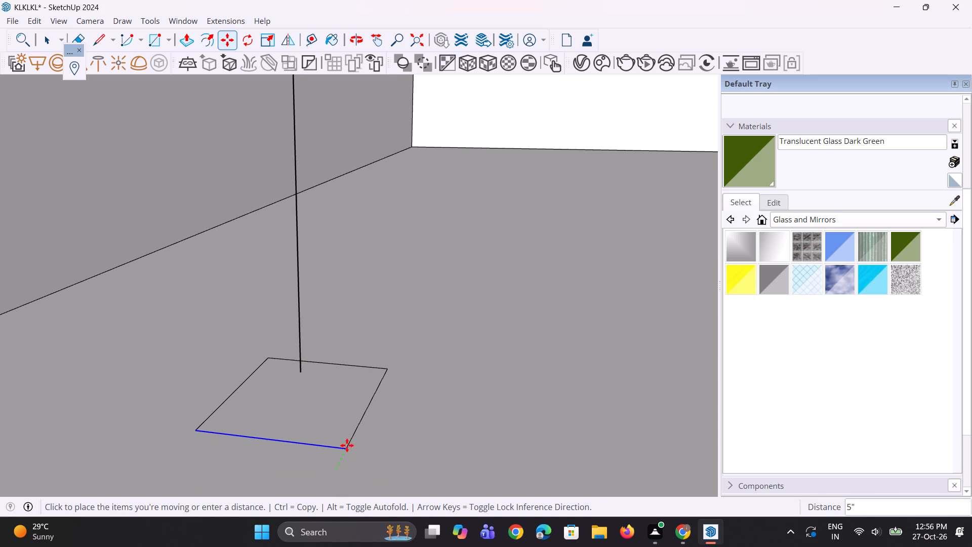
left_click(355, 426)
Move the whole rectangle on the floor so that it is centred around the vertical line's foot.
middle_click_drag(308, 409, 392, 442)
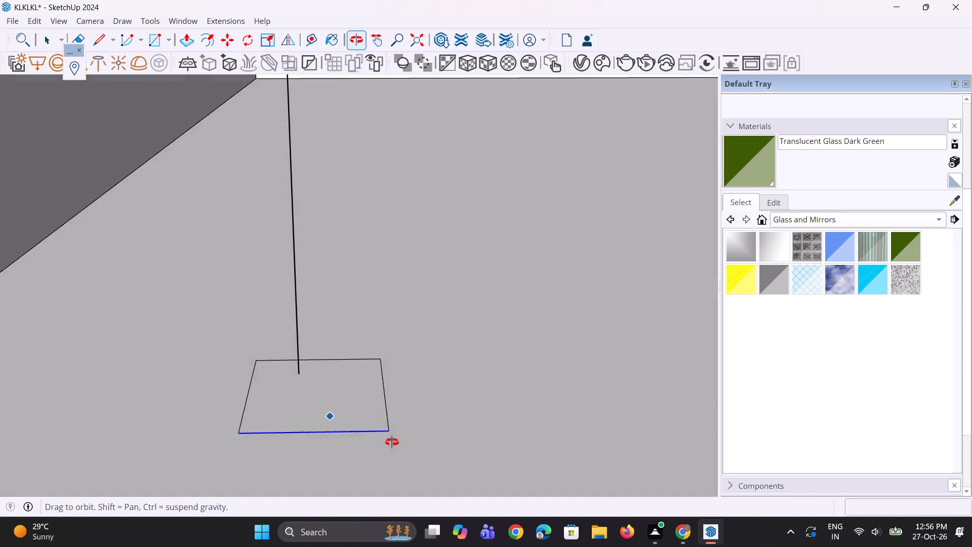
middle_click_drag(392, 442, 453, 445)
key("space")
left_click(347, 415)
scroll(345, 415, "up", 2)
key("m")
left_click(343, 417)
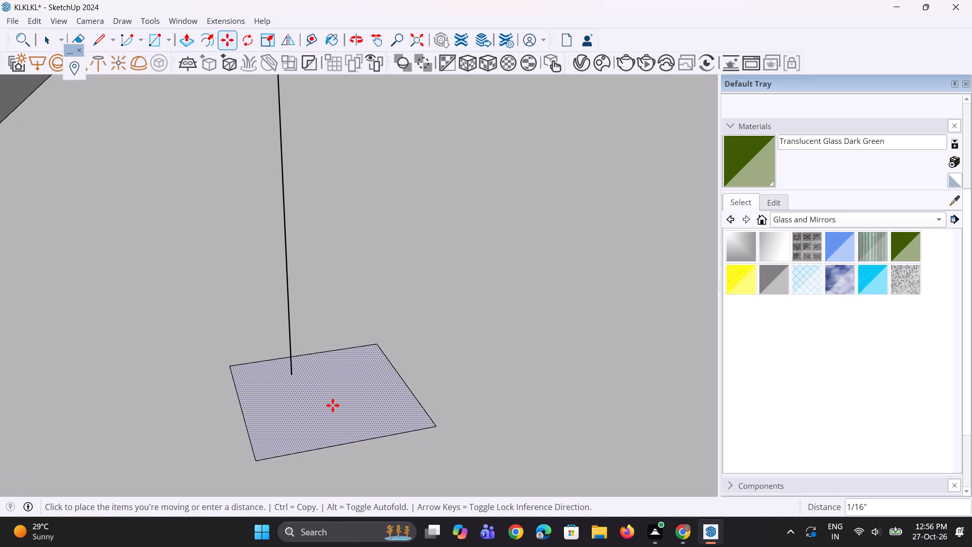
left_click(323, 387)
Copy the floor rectangle 42' 6" straight toward the back wall and divide the distance into 5 equal spacings (/5).
middle_click_drag(357, 408, 276, 426)
scroll(250, 424, "down", 5)
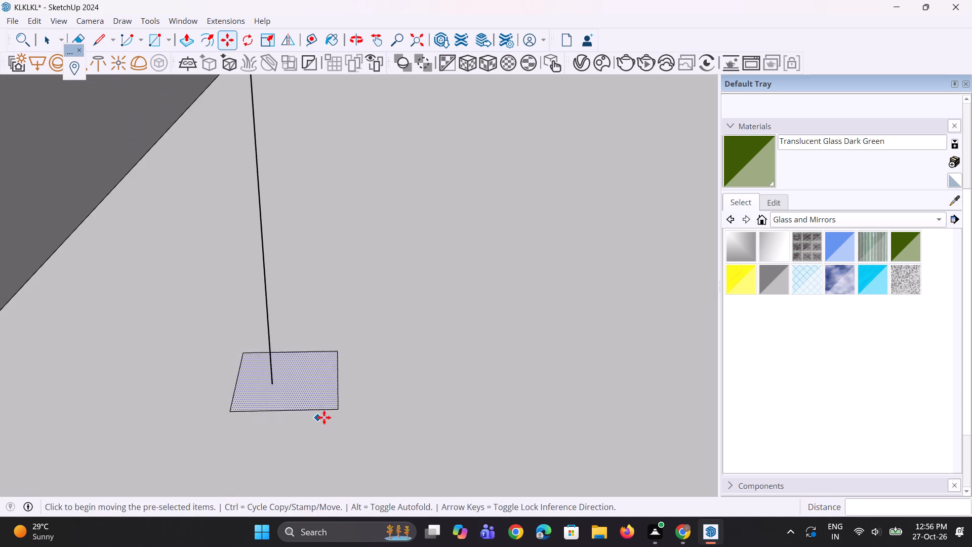
middle_click_drag(321, 417, 316, 337)
scroll(308, 418, "up", 1)
scroll(315, 369, "down", 11)
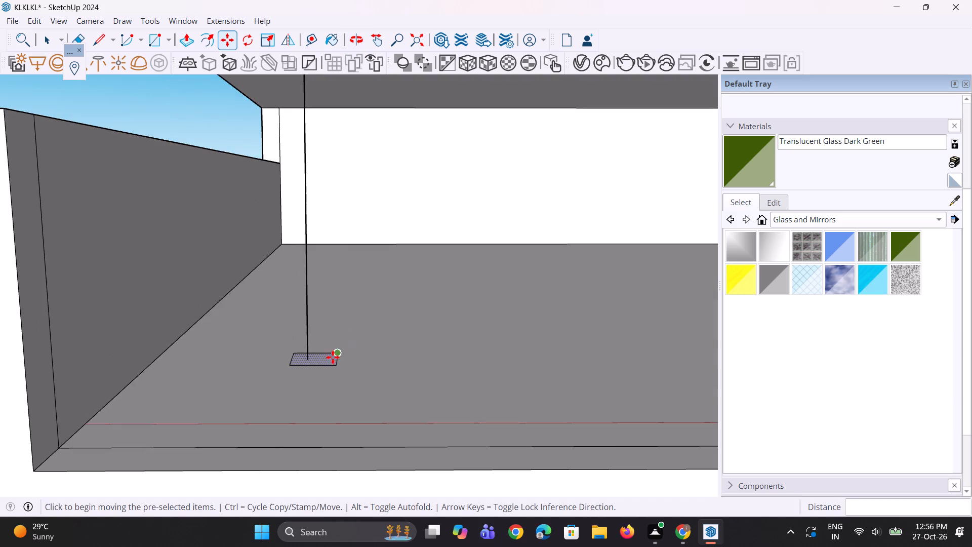
middle_click_drag(324, 351, 316, 422)
scroll(316, 422, "down", 11)
middle_click_drag(322, 403, 315, 375)
scroll(314, 375, "up", 1)
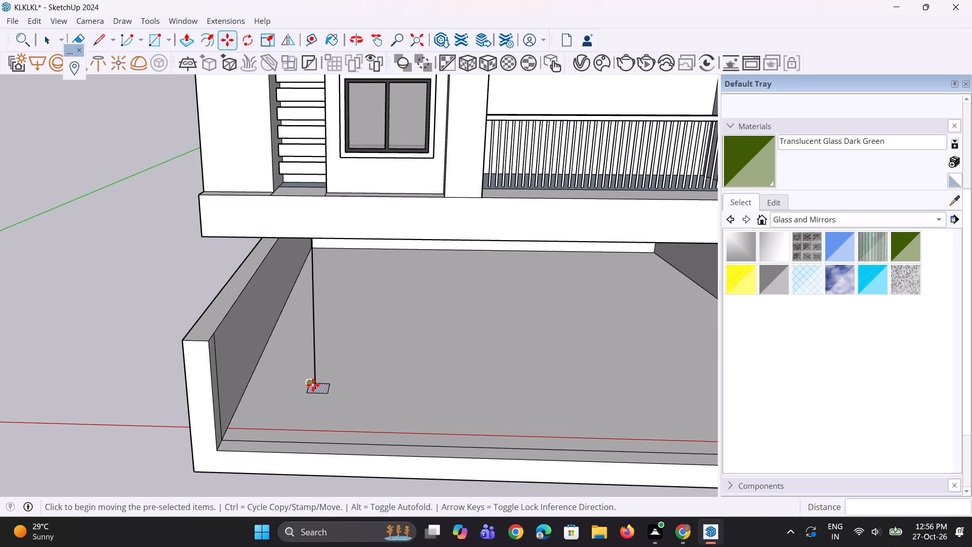
scroll(322, 390, "down", 1)
middle_click_drag(326, 377, 346, 463)
scroll(346, 460, "down", 1)
scroll(310, 374, "up", 2)
scroll(328, 412, "up", 1)
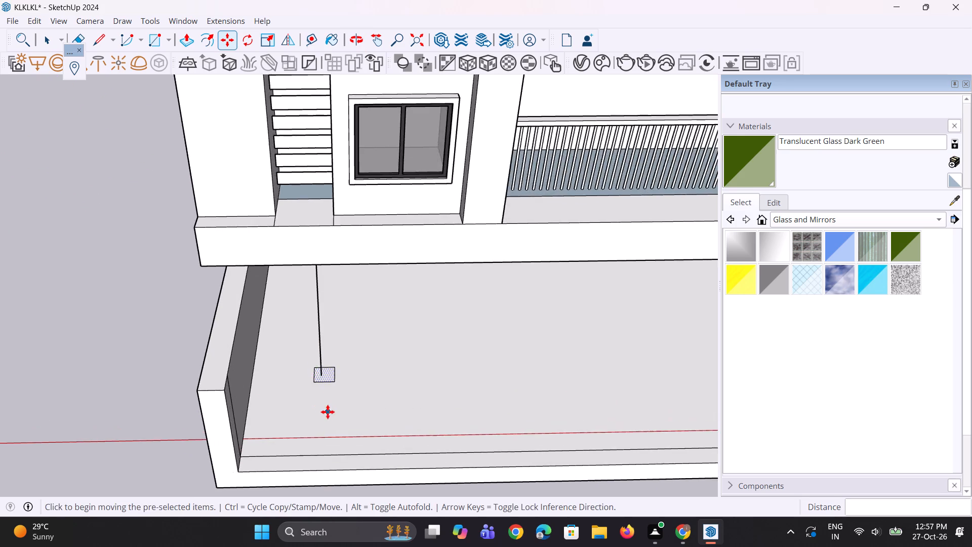
middle_click_drag(332, 401, 337, 353)
key("m")
scroll(335, 383, "up", 4)
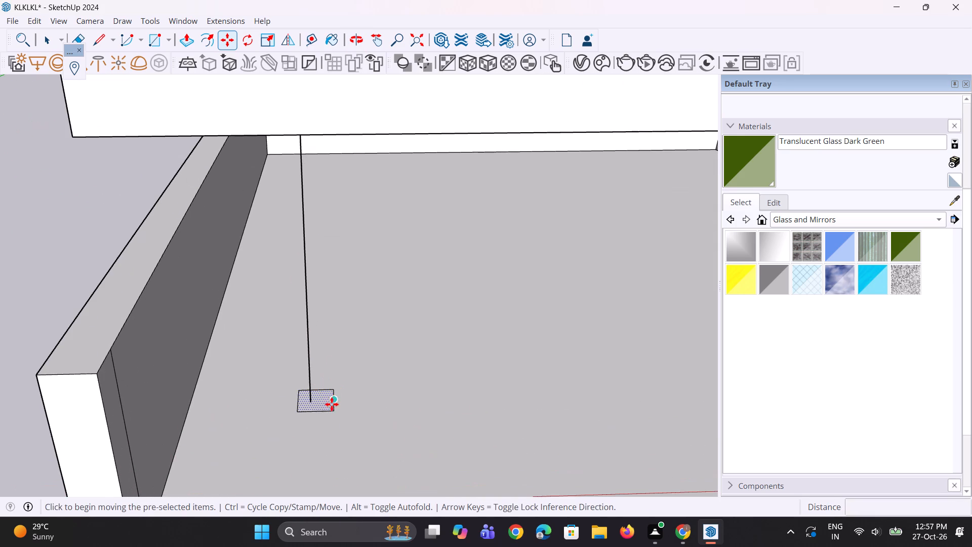
left_click(332, 408)
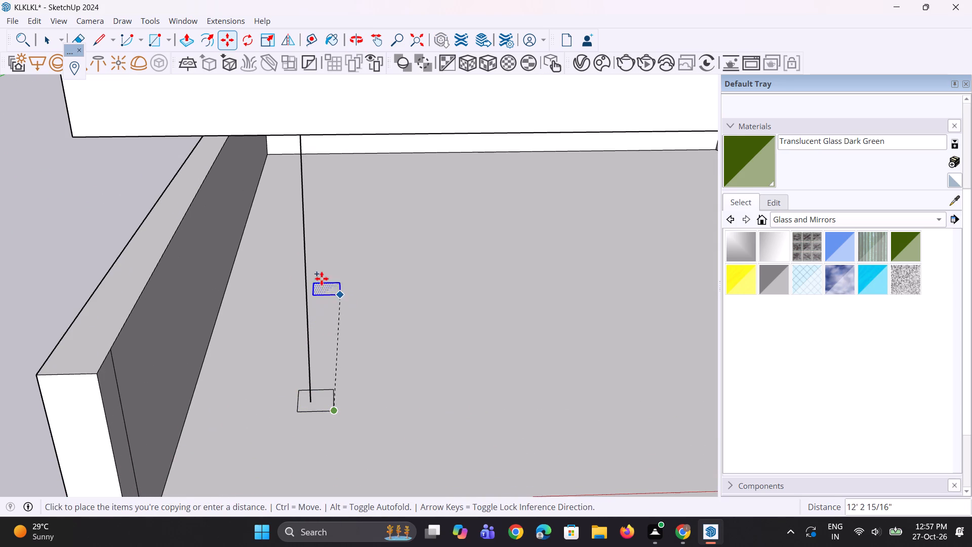
left_click(330, 164)
type("/5")
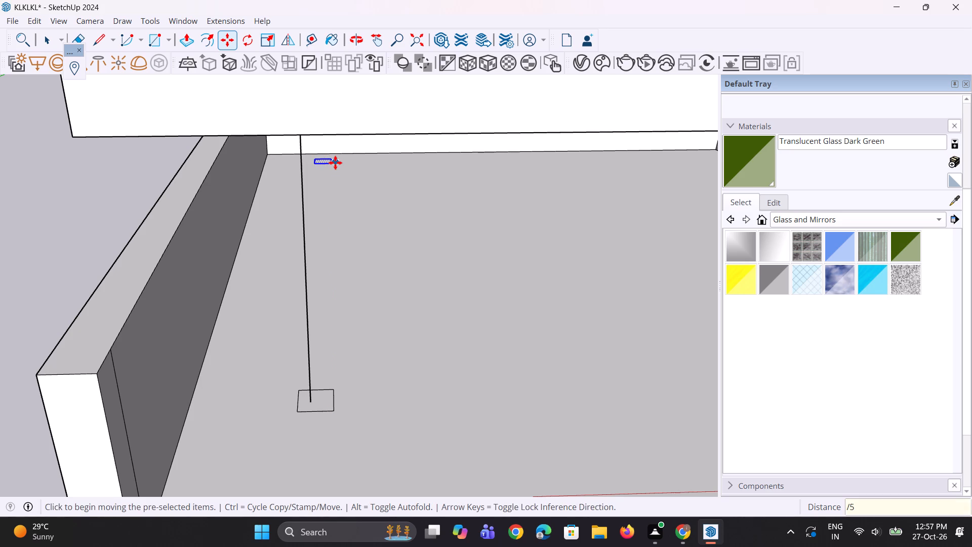
key("Return")
Delete the vertical guide line running from the overhanging slab down to the front rectangle.
scroll(336, 221, "up", 1)
middle_click_drag(341, 242, 342, 313)
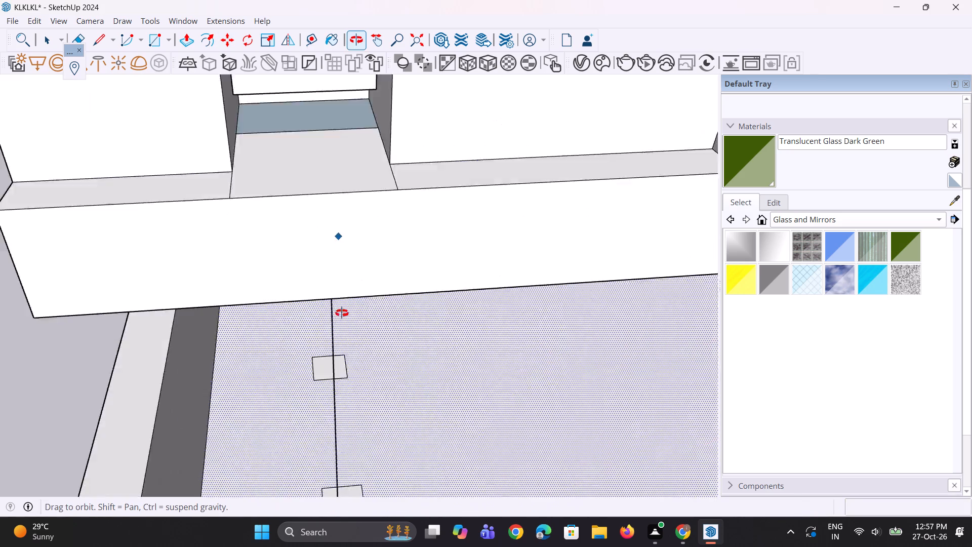
middle_click_drag(342, 313, 347, 227)
scroll(347, 229, "down", 4)
key("space")
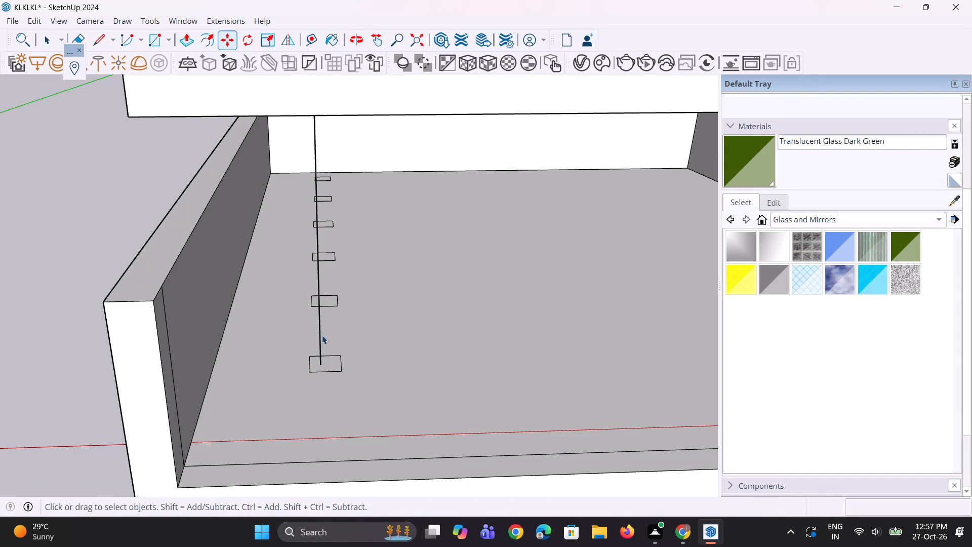
left_click(319, 326)
key("Delete")
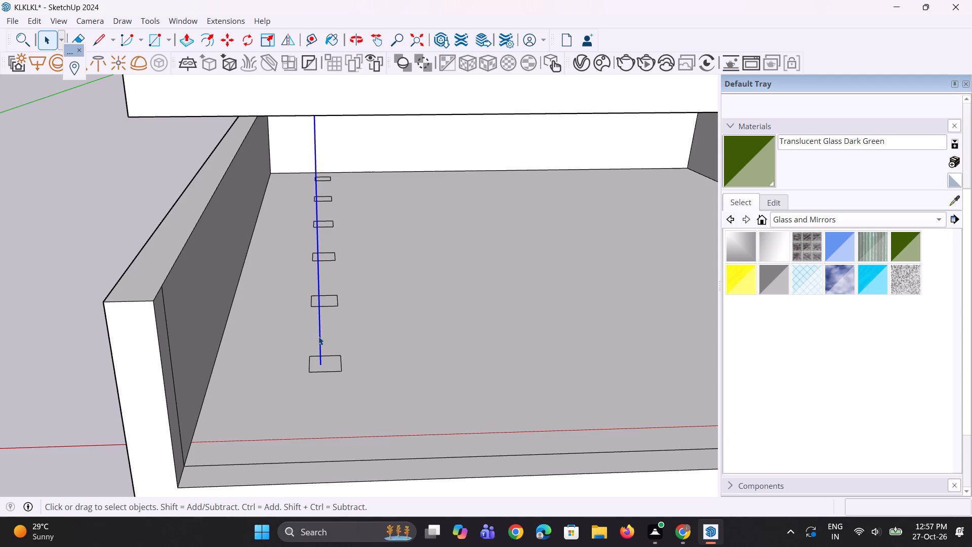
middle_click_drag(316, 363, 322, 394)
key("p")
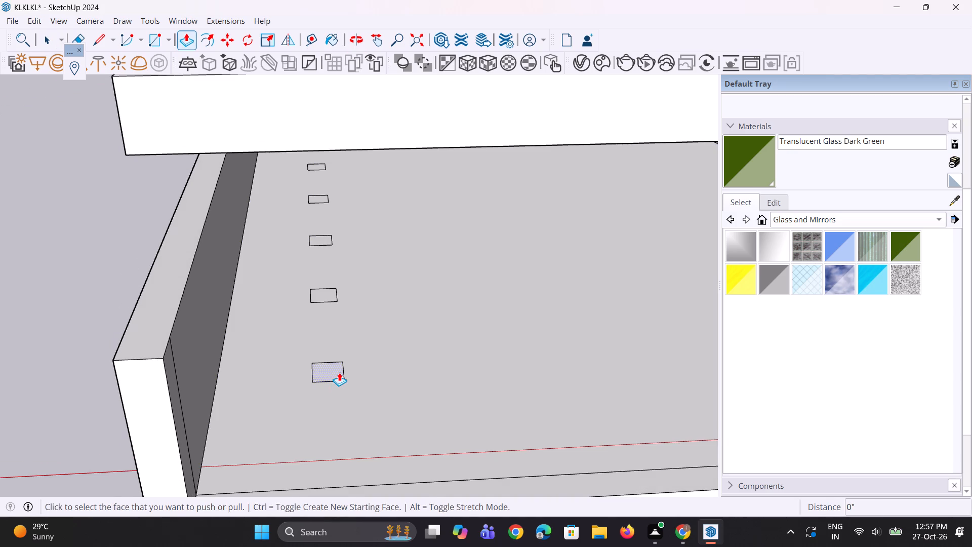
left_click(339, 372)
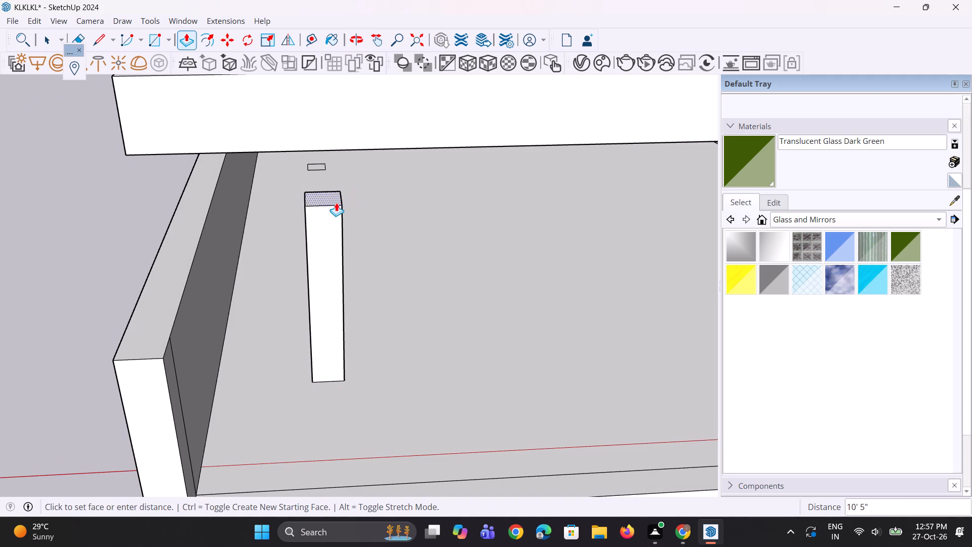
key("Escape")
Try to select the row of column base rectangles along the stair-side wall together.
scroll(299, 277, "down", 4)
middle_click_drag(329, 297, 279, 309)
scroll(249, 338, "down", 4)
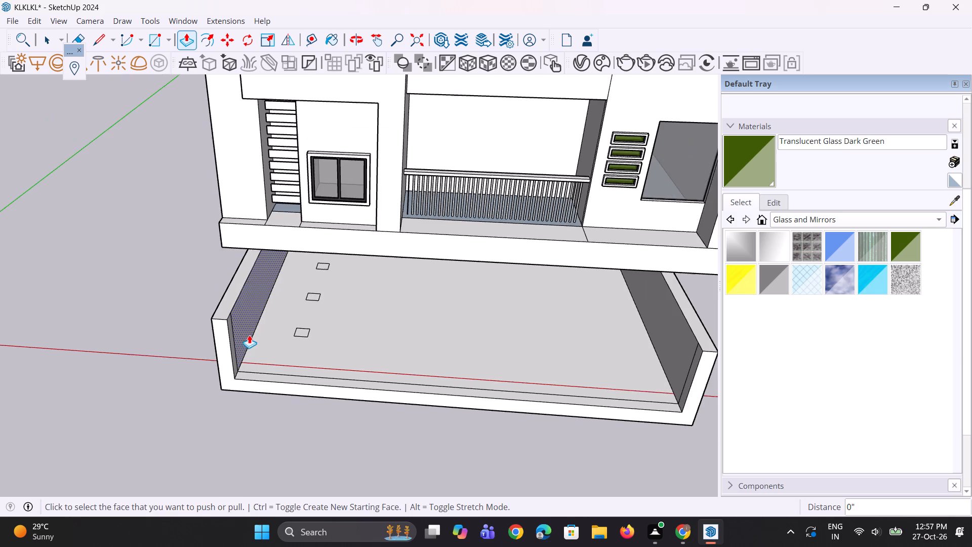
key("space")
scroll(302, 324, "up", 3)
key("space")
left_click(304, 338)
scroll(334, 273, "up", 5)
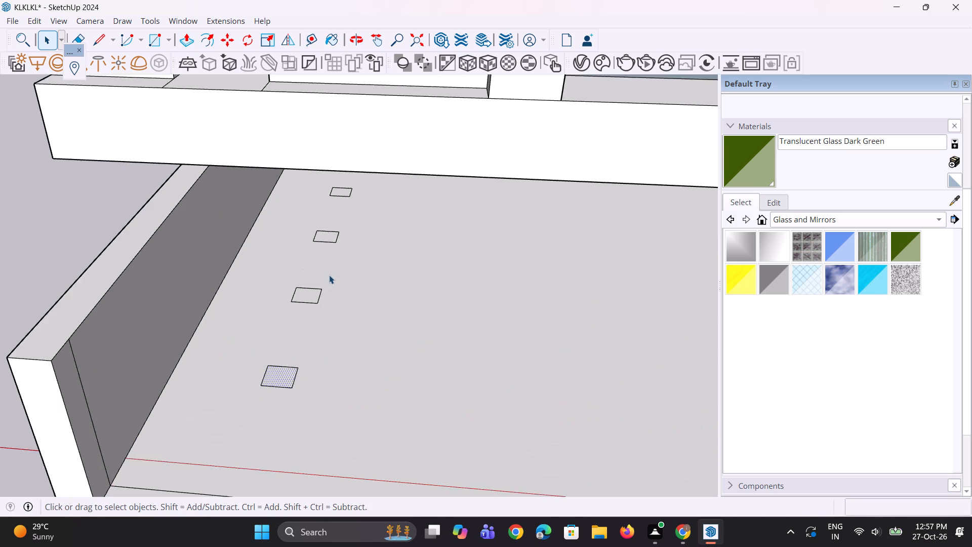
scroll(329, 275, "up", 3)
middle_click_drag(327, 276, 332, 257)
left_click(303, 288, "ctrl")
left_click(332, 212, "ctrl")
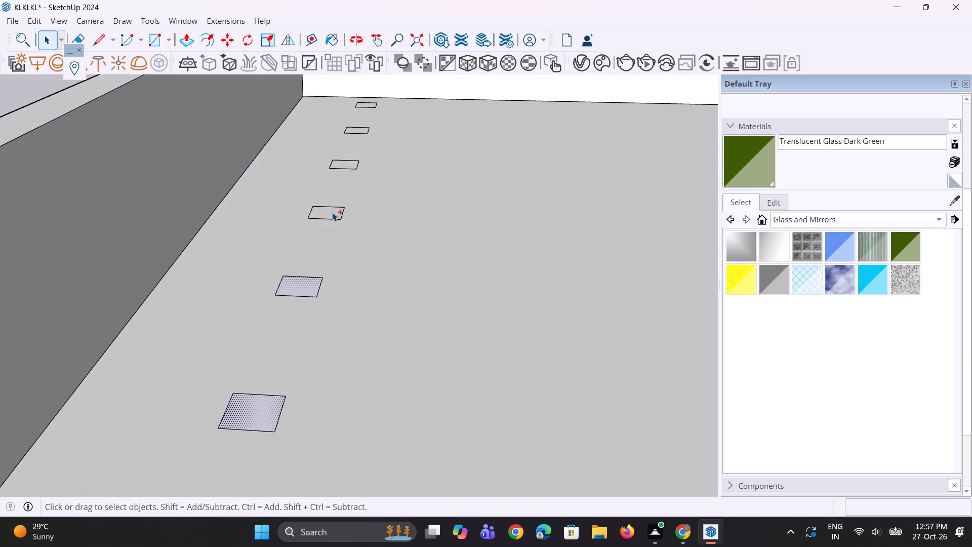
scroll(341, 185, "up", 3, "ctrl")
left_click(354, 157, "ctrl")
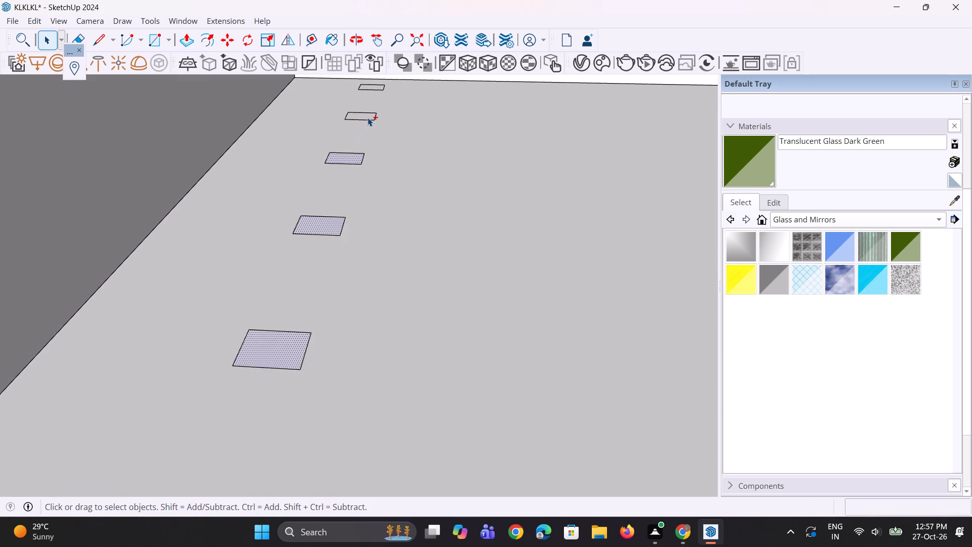
Copy all six column base rectangles together 34' 9 11/16" toward the opposite side wall and divide the distance into 2 equal spacings (/2).
left_click(368, 116, "ctrl")
scroll(351, 283, "down", 4)
scroll(363, 217, "up", 3)
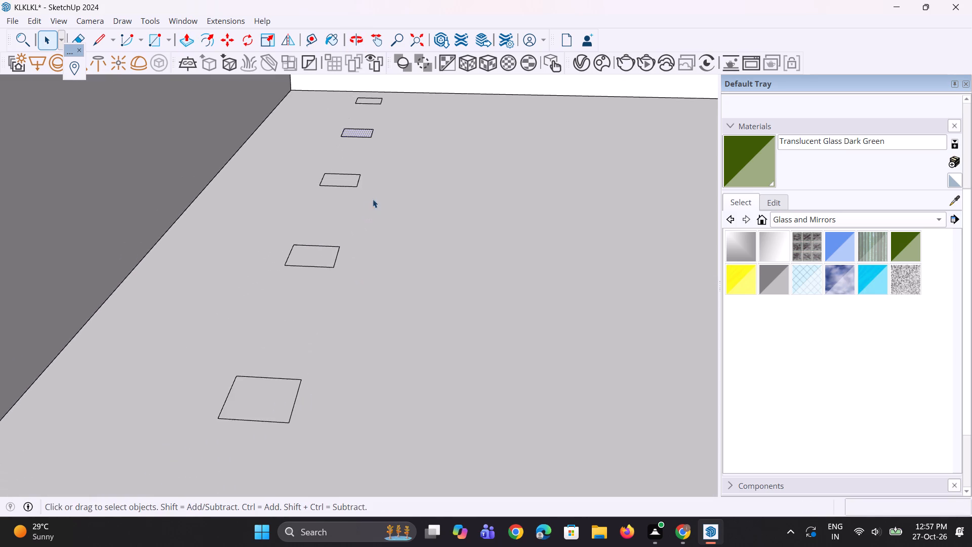
scroll(382, 158, "up", 7)
scroll(364, 220, "down", 5)
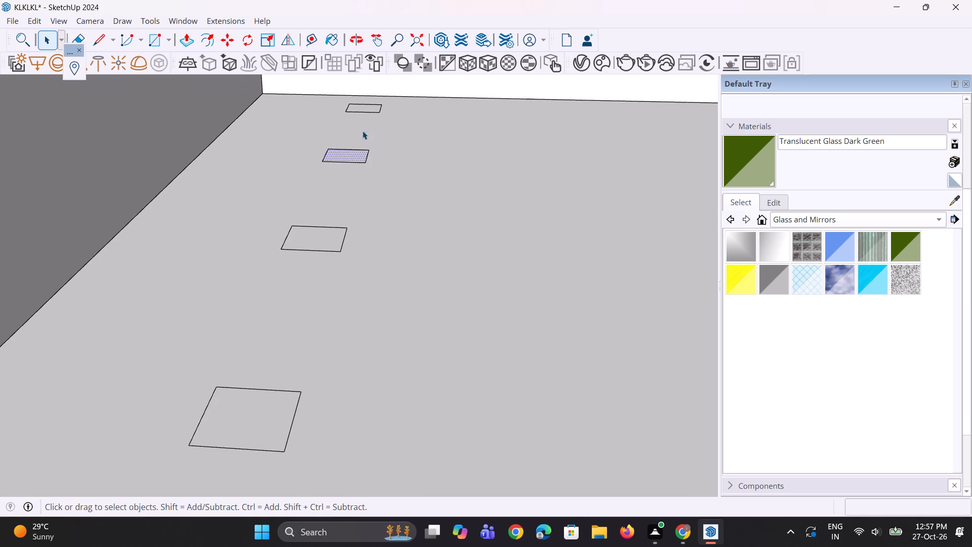
scroll(369, 105, "up", 4)
left_click(372, 106, "ctrl")
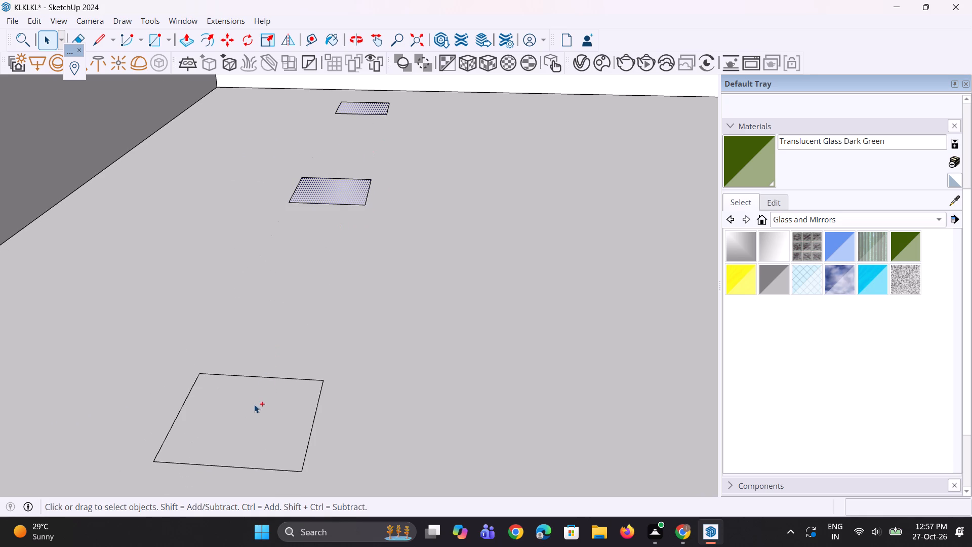
left_click(254, 408, "ctrl")
scroll(312, 290, "down", 5)
scroll(361, 239, "down", 9)
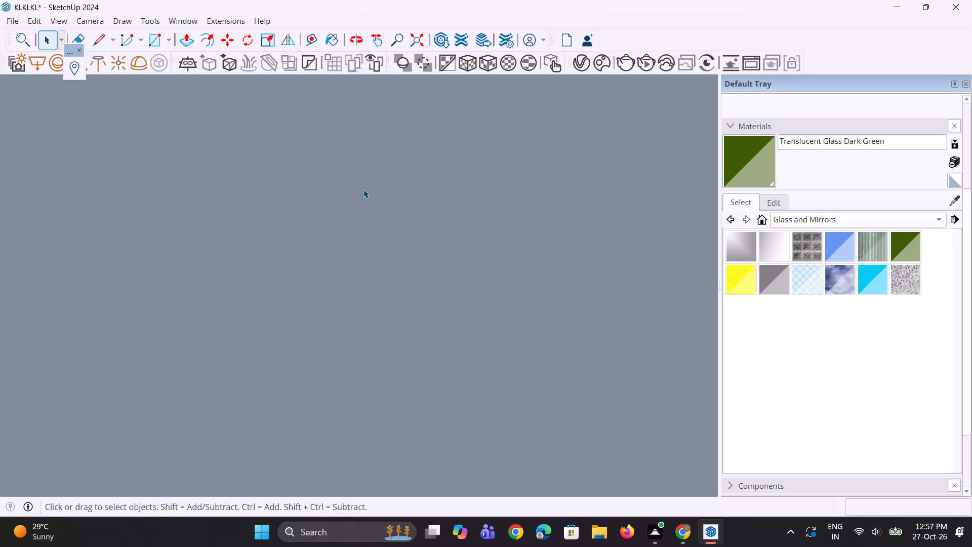
left_click(418, 43)
scroll(315, 546, "up", 2)
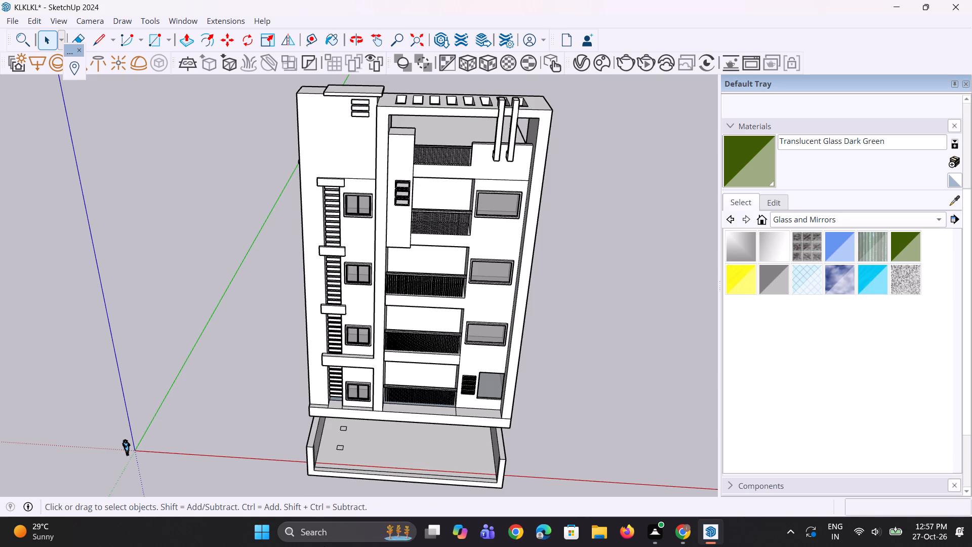
scroll(324, 546, "up", 1)
scroll(306, 412, "down", 4)
scroll(342, 375, "down", 4)
middle_click_drag(275, 449, 313, 367)
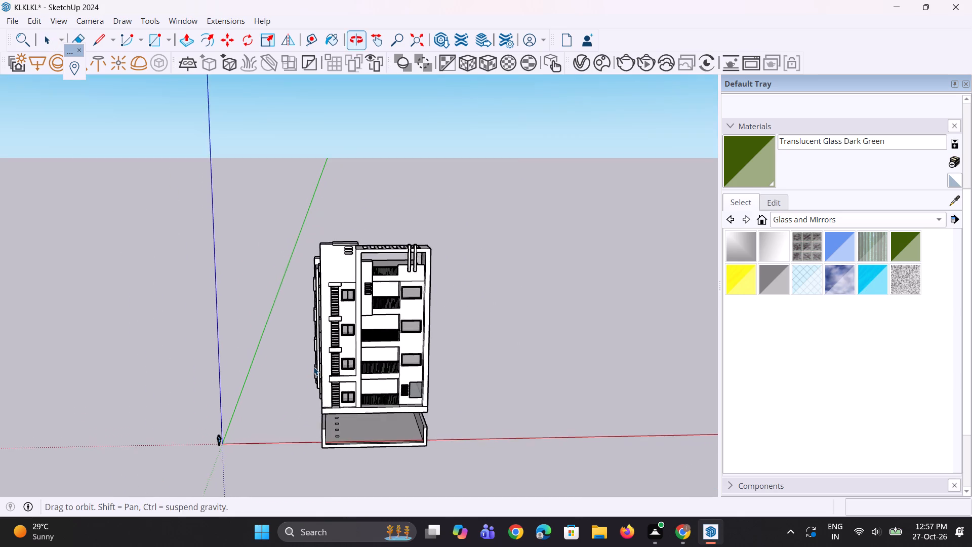
scroll(356, 466, "up", 12)
middle_click_drag(328, 409, 303, 390)
scroll(313, 429, "up", 6)
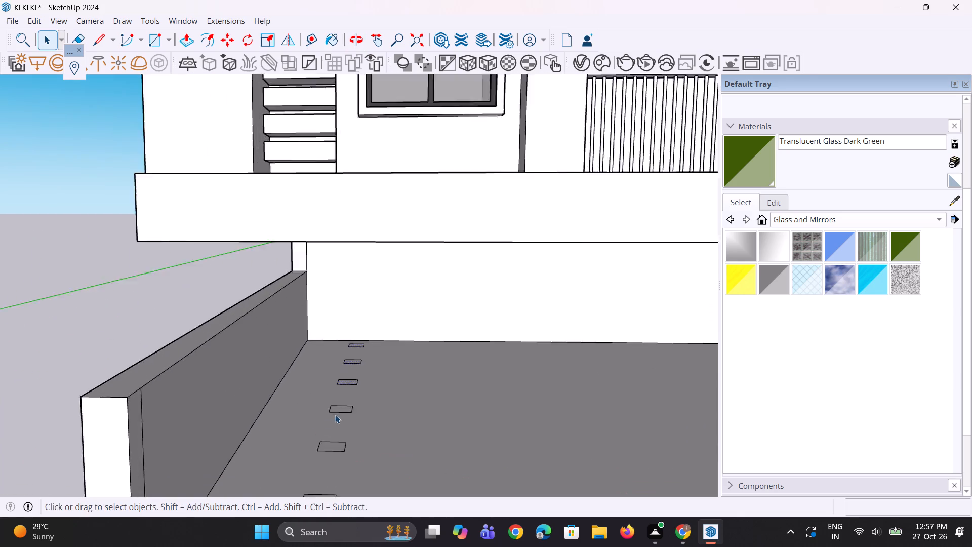
scroll(335, 415, "up", 5)
left_click(345, 402, "ctrl")
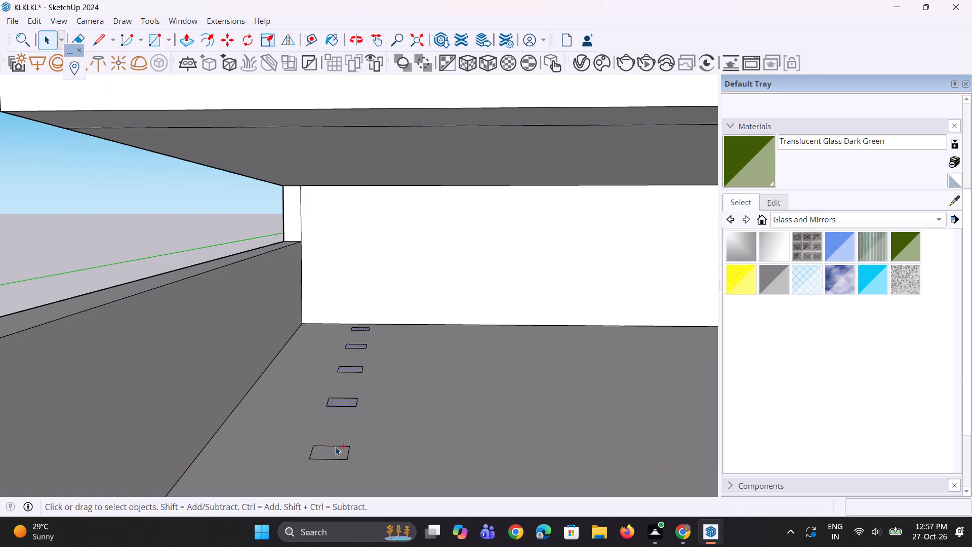
left_click(337, 454, "ctrl")
scroll(335, 256, "down", 5)
scroll(325, 360, "up", 1)
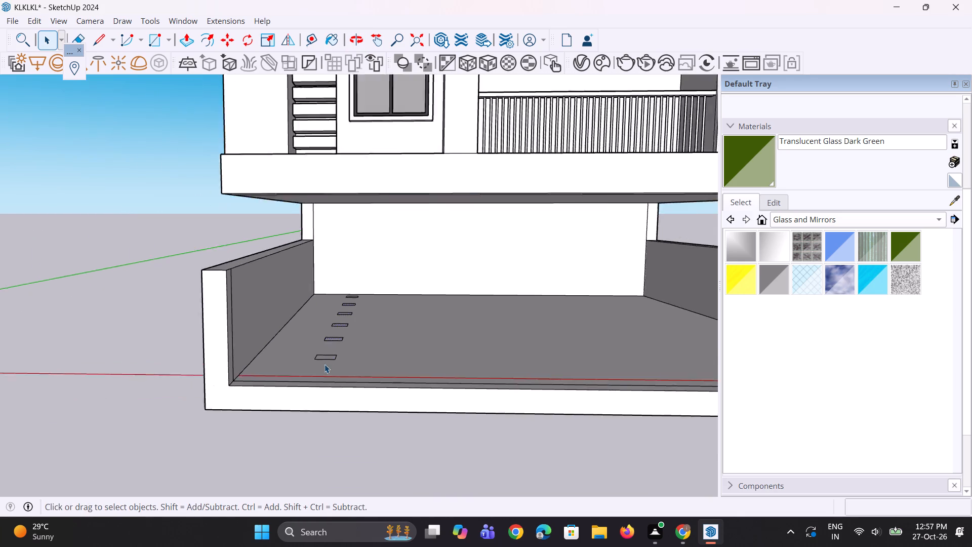
scroll(325, 364, "up", 6)
middle_click_drag(326, 361, 326, 393)
scroll(336, 371, "up", 4)
left_click(336, 360, "ctrl")
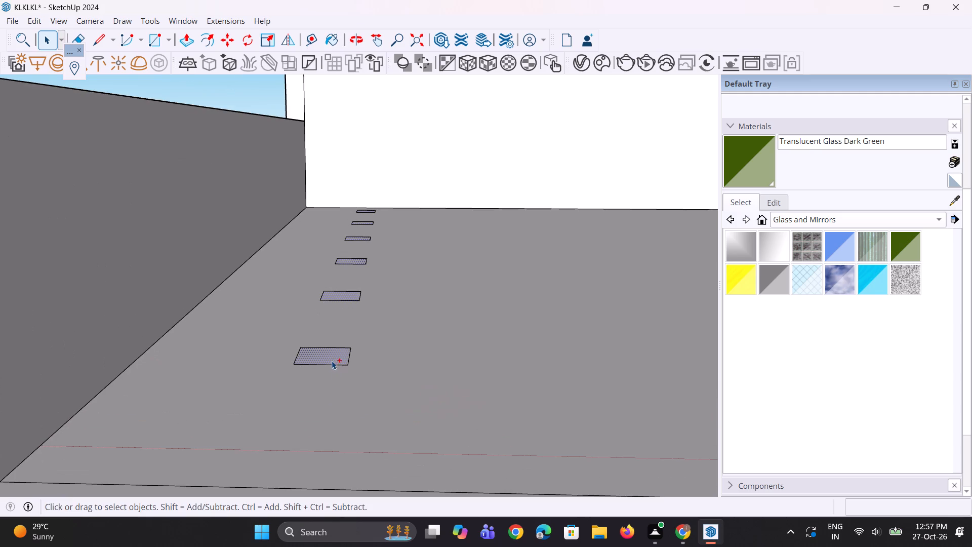
key("m")
left_click(327, 363)
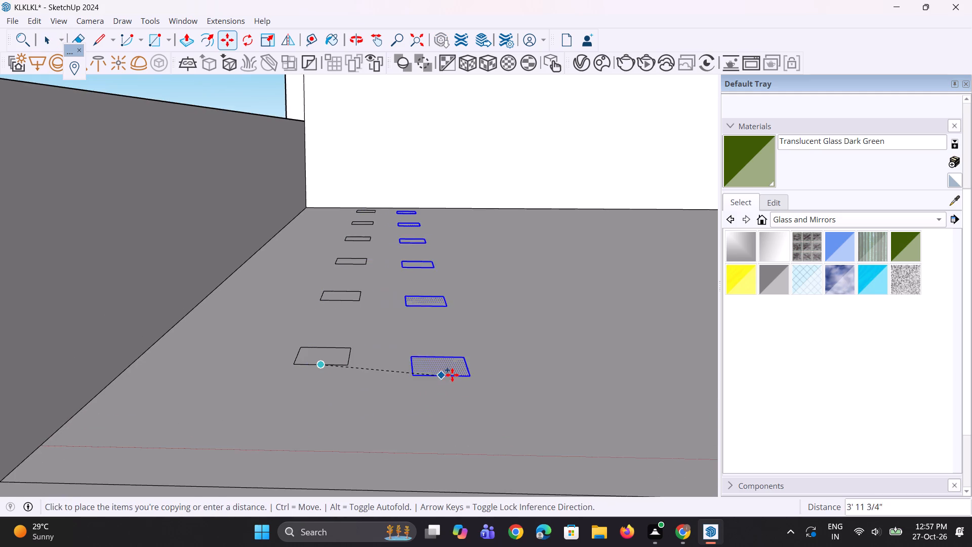
scroll(452, 375, "down", 11)
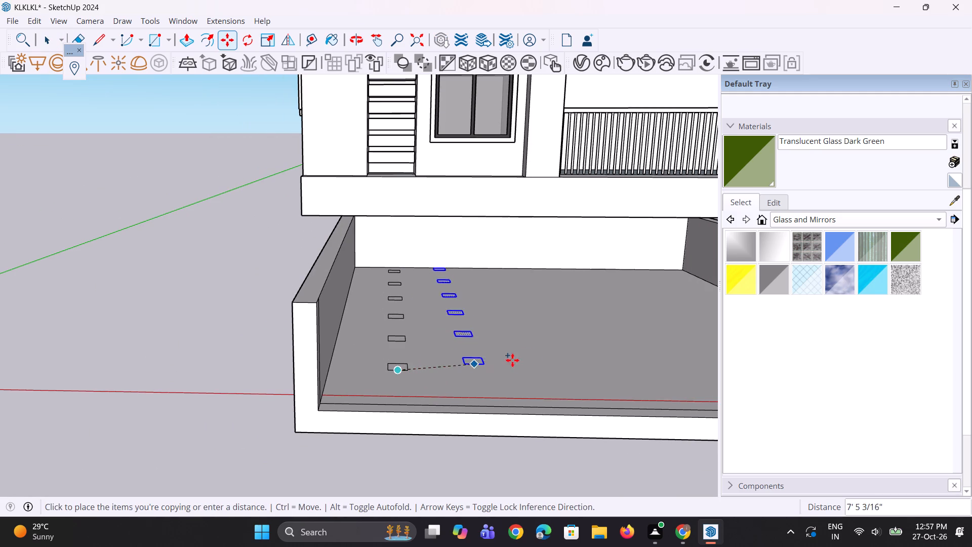
scroll(319, 394, "down", 4)
scroll(618, 370, "up", 1)
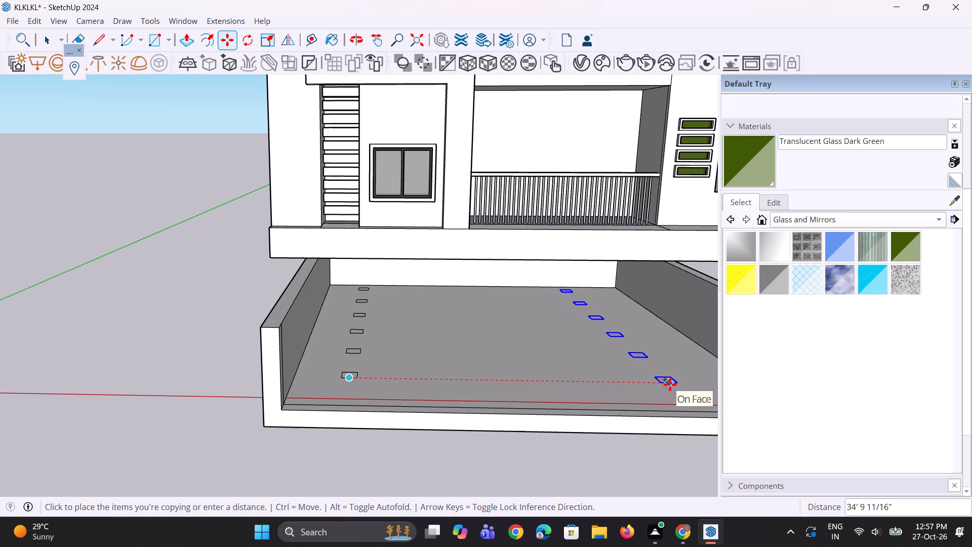
left_click(670, 385)
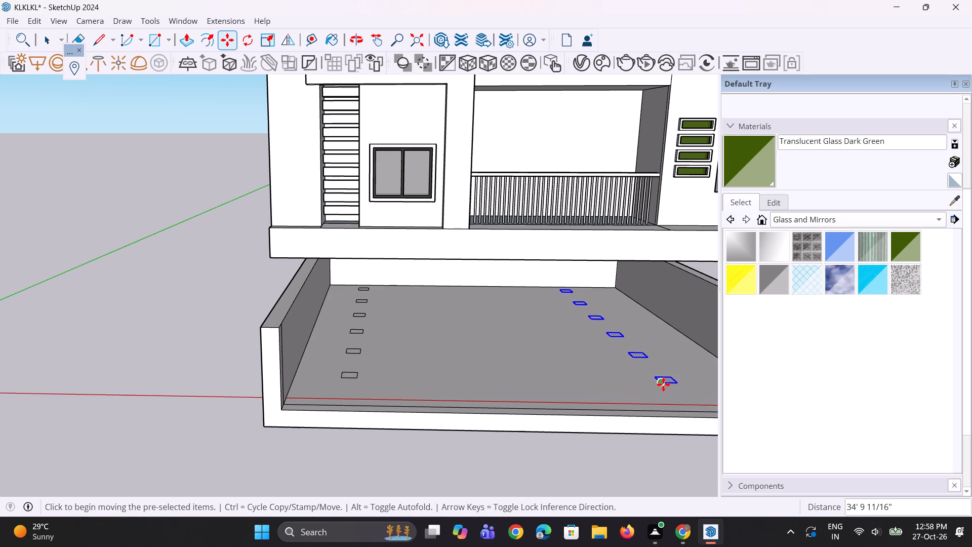
type("/2")
key("Return")
middle_click_drag(548, 351, 528, 351)
key("space")
key("space")
key("space")
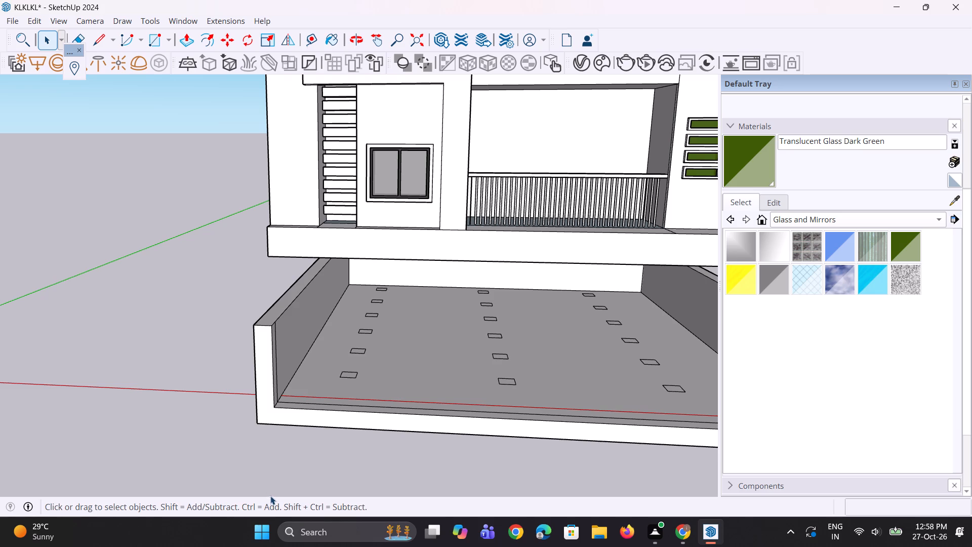
Extrude the rearmost base rectangle of the stair-side row 13' 11 13/16" up to the underside of the slab.
key("p")
scroll(338, 358, "up", 2)
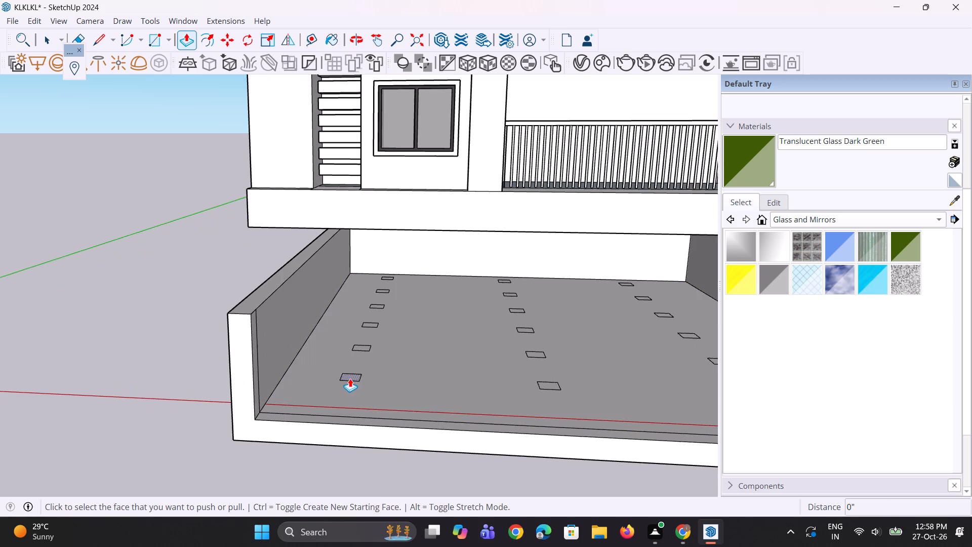
scroll(350, 378, "up", 1)
scroll(451, 178, "up", 3)
middle_click_drag(397, 289, 400, 268)
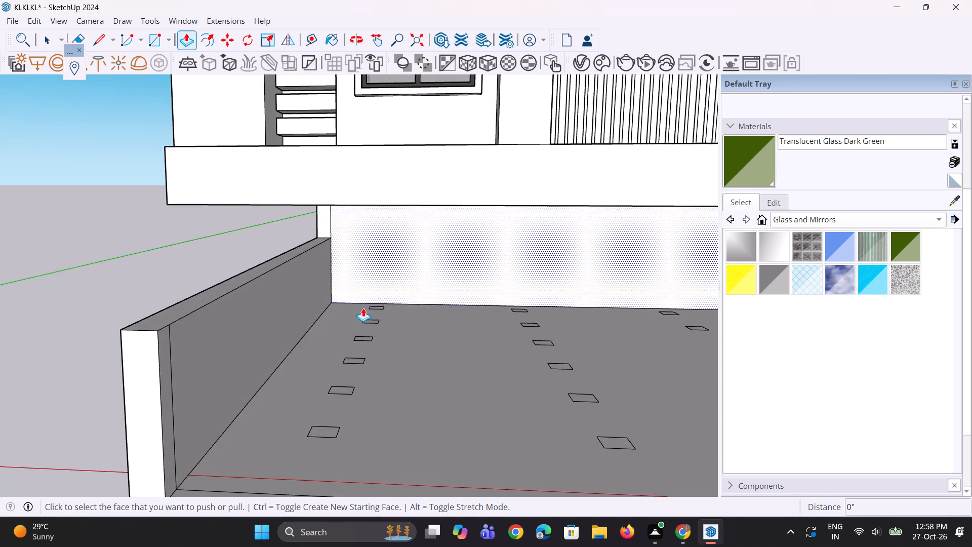
scroll(362, 314, "up", 7)
left_click(386, 304)
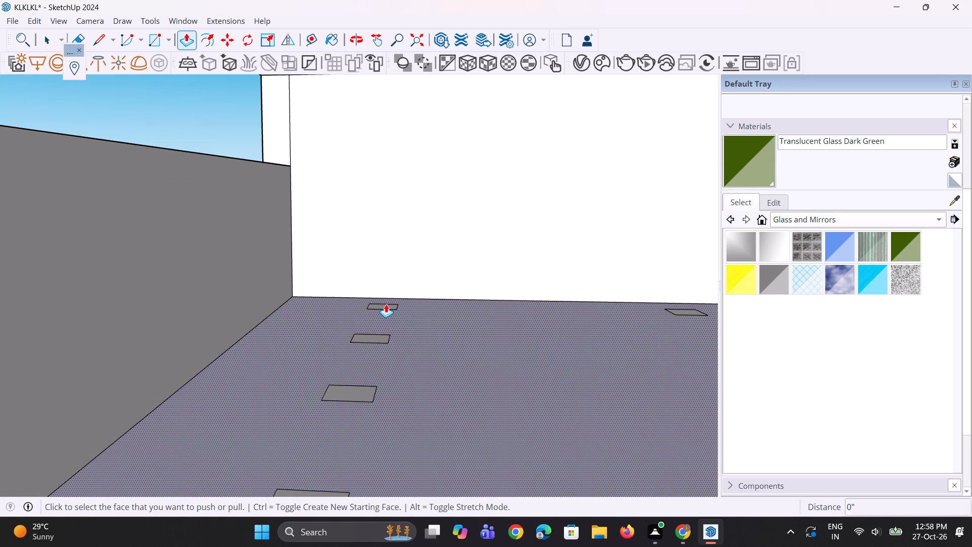
key("Escape")
scroll(390, 309, "up", 2)
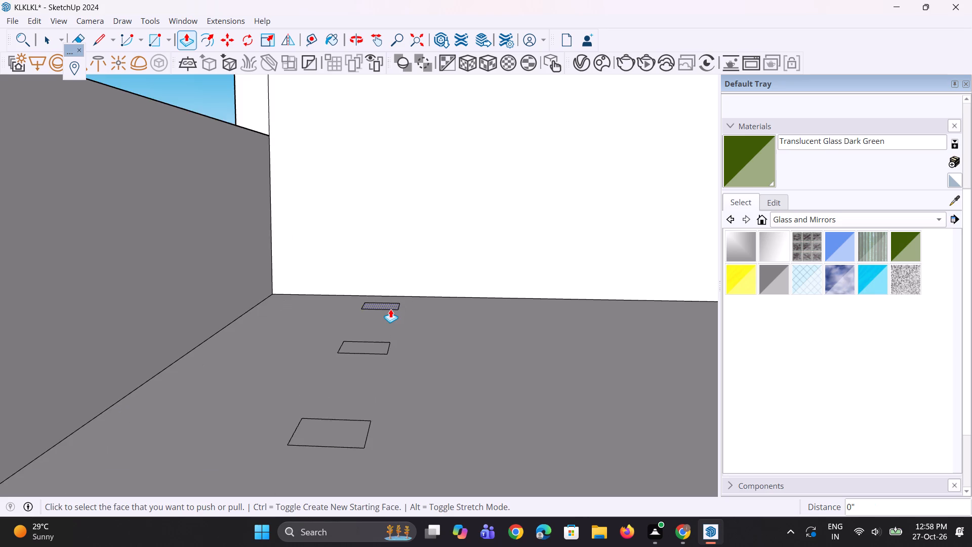
scroll(390, 309, "up", 3)
left_click(391, 303)
scroll(425, 277, "down", 4)
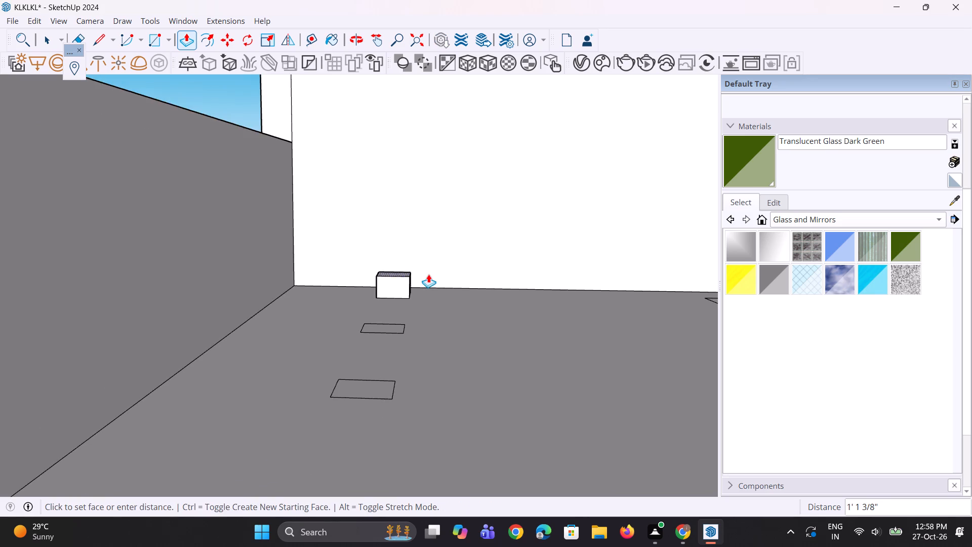
scroll(428, 274, "down", 8)
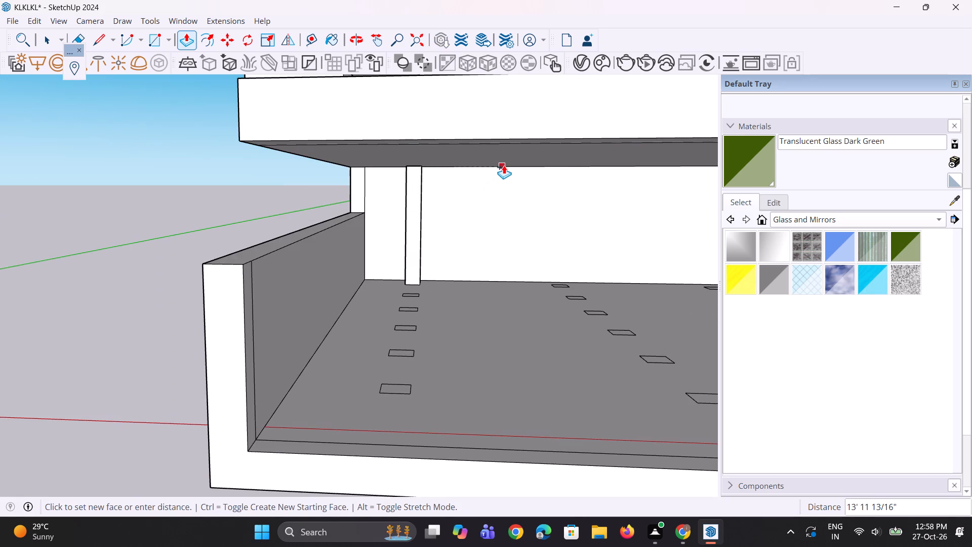
left_click(506, 164)
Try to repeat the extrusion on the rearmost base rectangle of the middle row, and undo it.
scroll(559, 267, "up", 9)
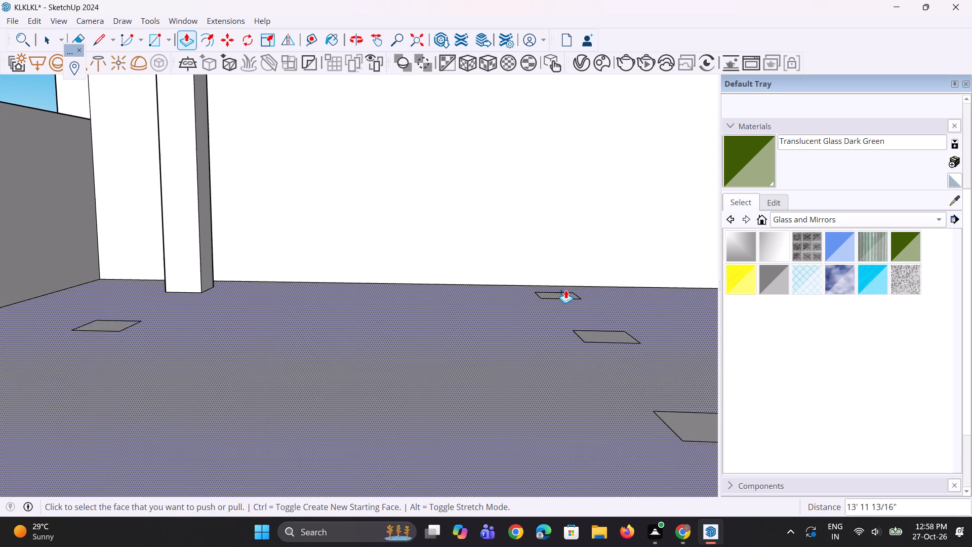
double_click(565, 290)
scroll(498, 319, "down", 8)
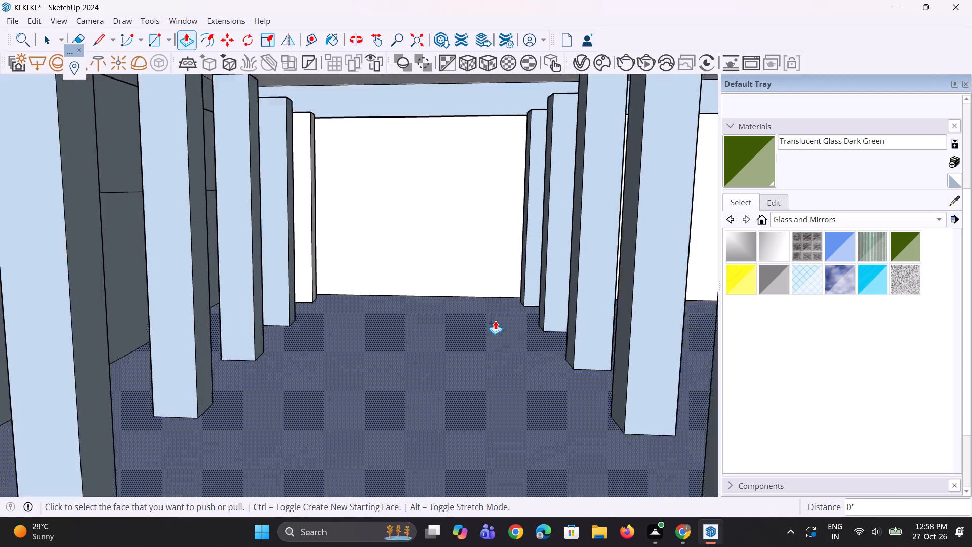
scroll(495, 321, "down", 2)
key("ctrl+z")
Extrude the rearmost base rectangles of the middle row and the far-side row to the same height as the first column.
scroll(559, 297, "up", 2)
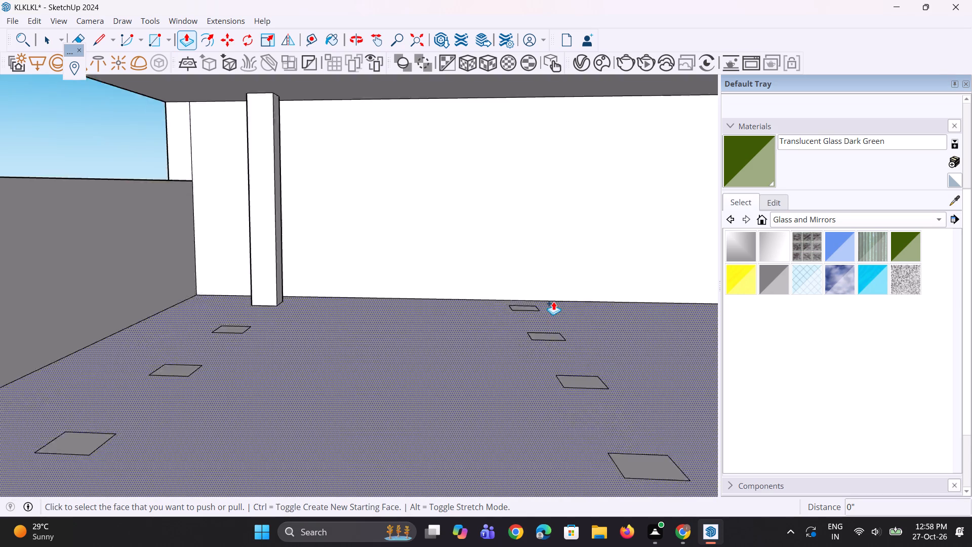
scroll(553, 301, "up", 9)
double_click(525, 308)
scroll(456, 335, "down", 1)
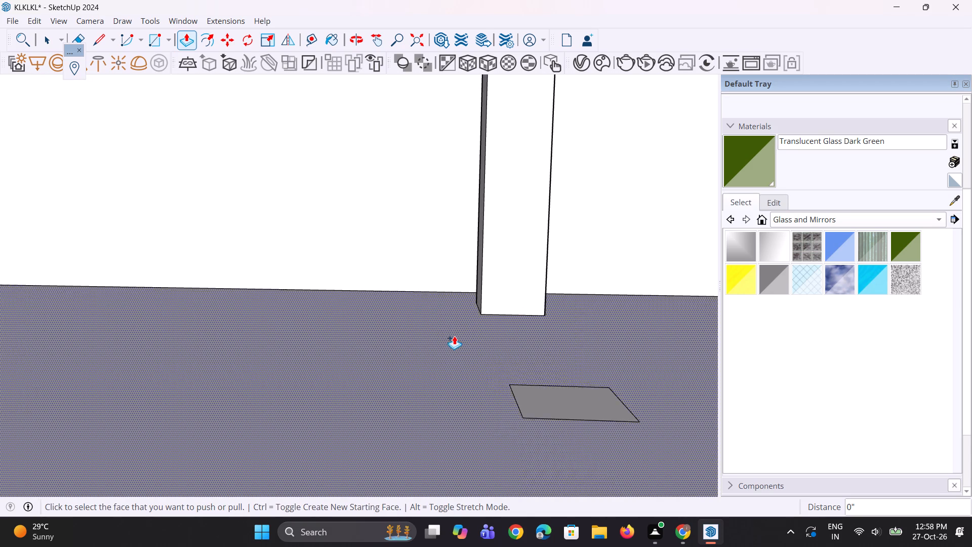
scroll(454, 336, "down", 8)
middle_click_drag(511, 330, 565, 314)
scroll(451, 328, "down", 3)
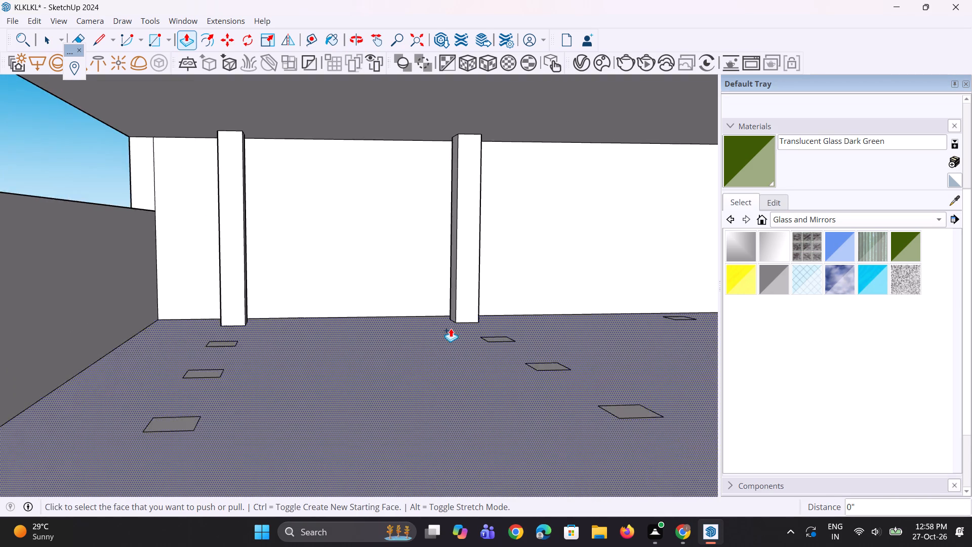
scroll(656, 315, "up", 5)
double_click(668, 320)
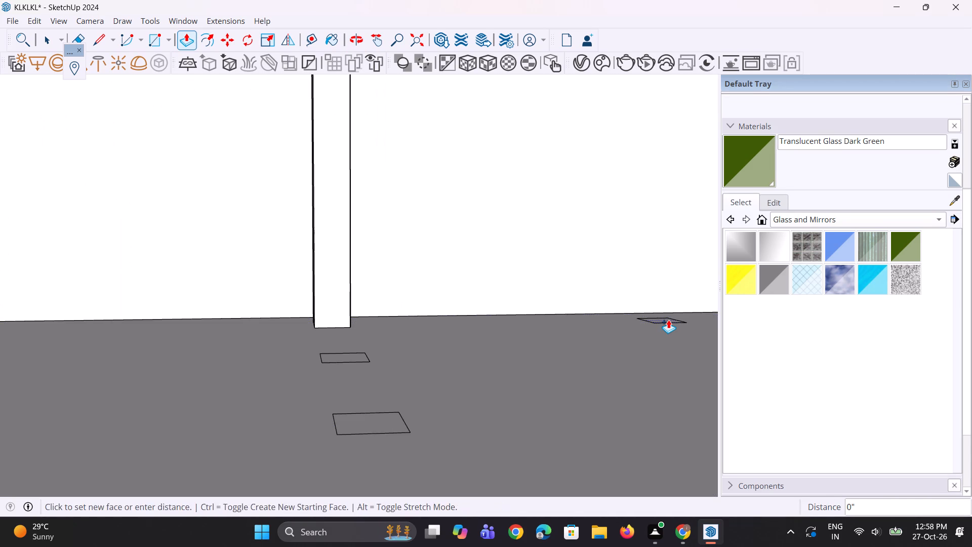
Extrude the second base rectangle from the back in all three rows to the same height as the finished columns.
scroll(312, 347, "down", 4)
scroll(578, 364, "up", 1)
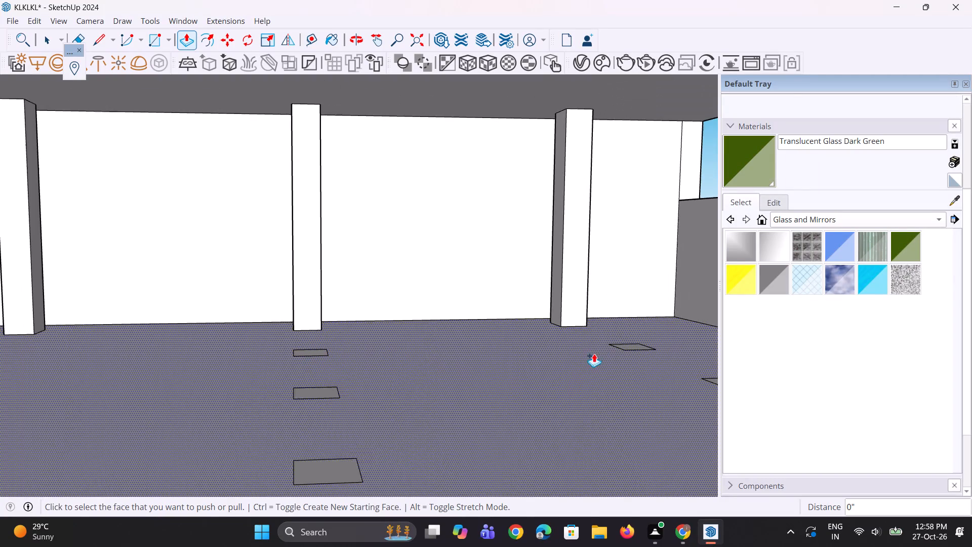
scroll(637, 346, "up", 2)
double_click(637, 345)
scroll(226, 354, "up", 1)
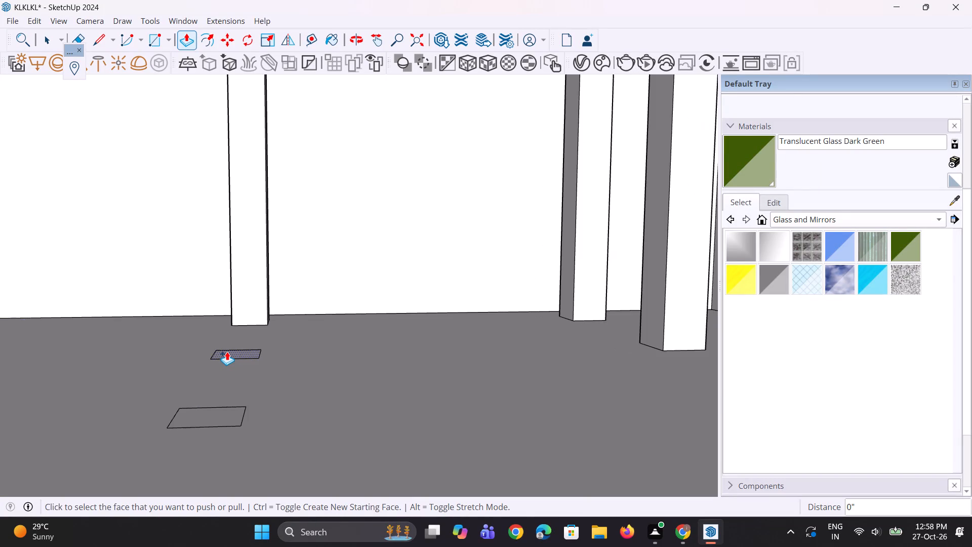
double_click(227, 351)
scroll(398, 363, "down", 3)
scroll(454, 359, "down", 3)
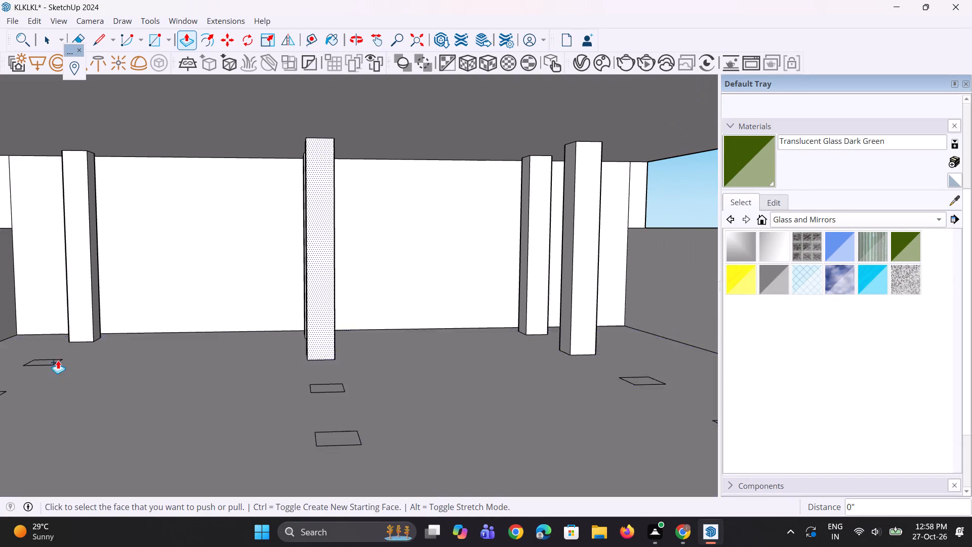
scroll(23, 361, "up", 2)
double_click(38, 361)
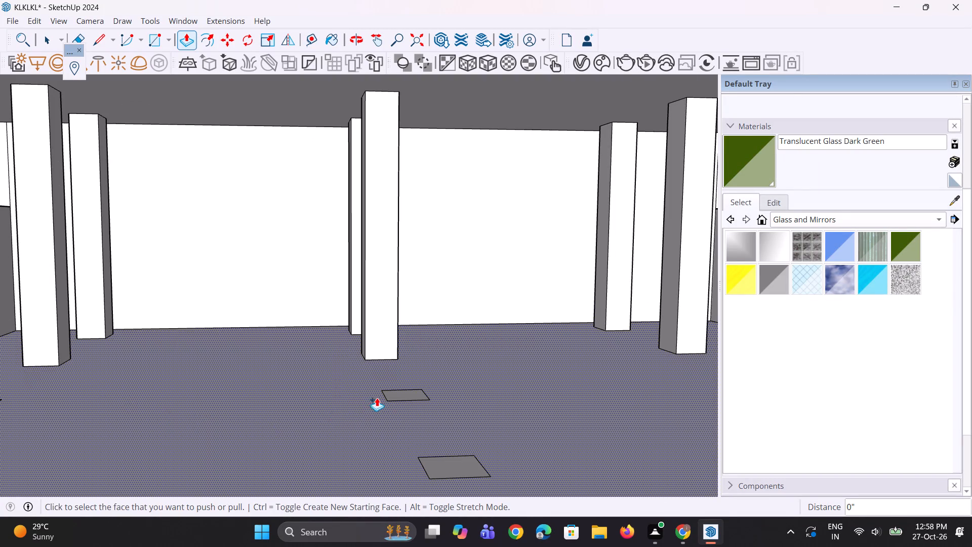
Extrude the third base rectangle from the back in all three rows, plus the fourth in the stair-side row, to the same column height.
double_click(392, 395)
scroll(300, 403, "down", 3)
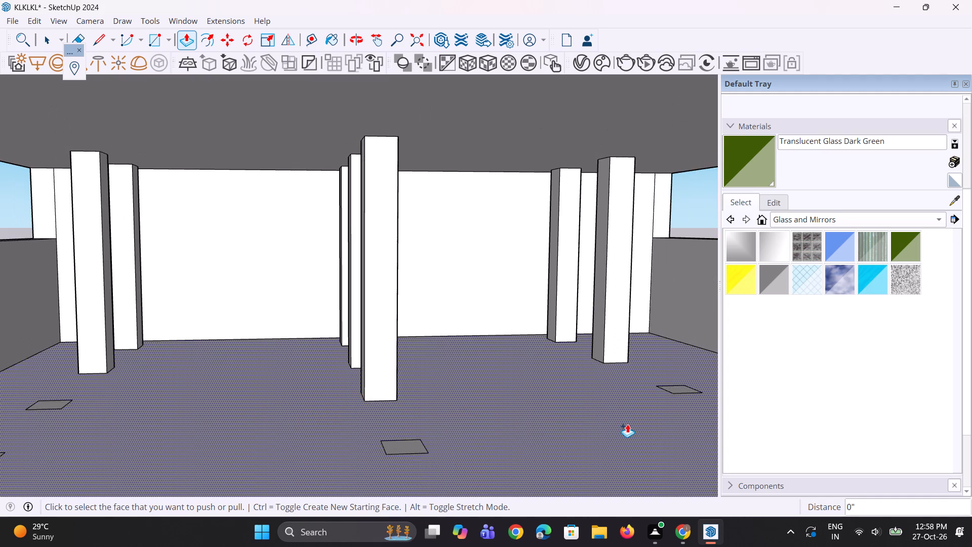
scroll(658, 395, "up", 2)
left_click(678, 385)
left_click(678, 385)
scroll(671, 390, "down", 2)
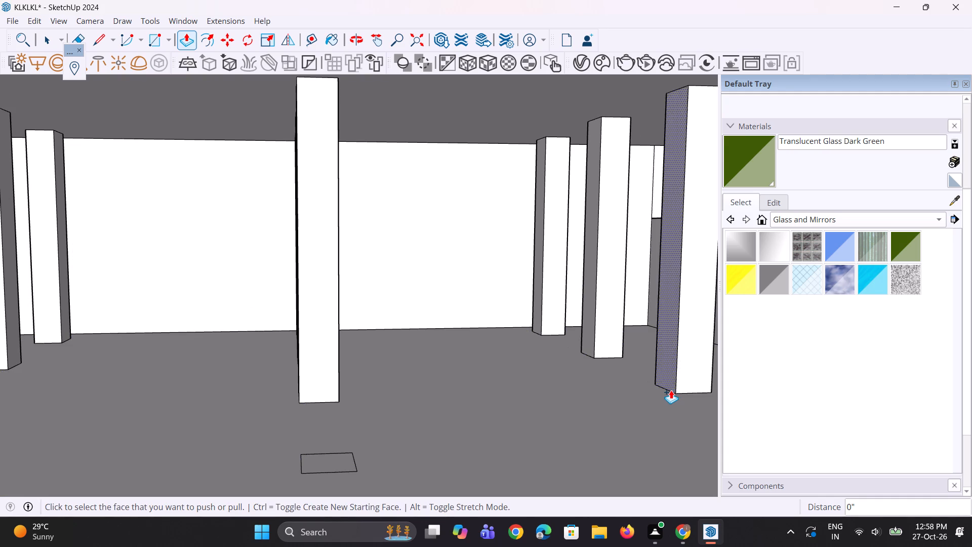
scroll(671, 390, "down", 6)
scroll(230, 401, "up", 3)
scroll(323, 406, "up", 3)
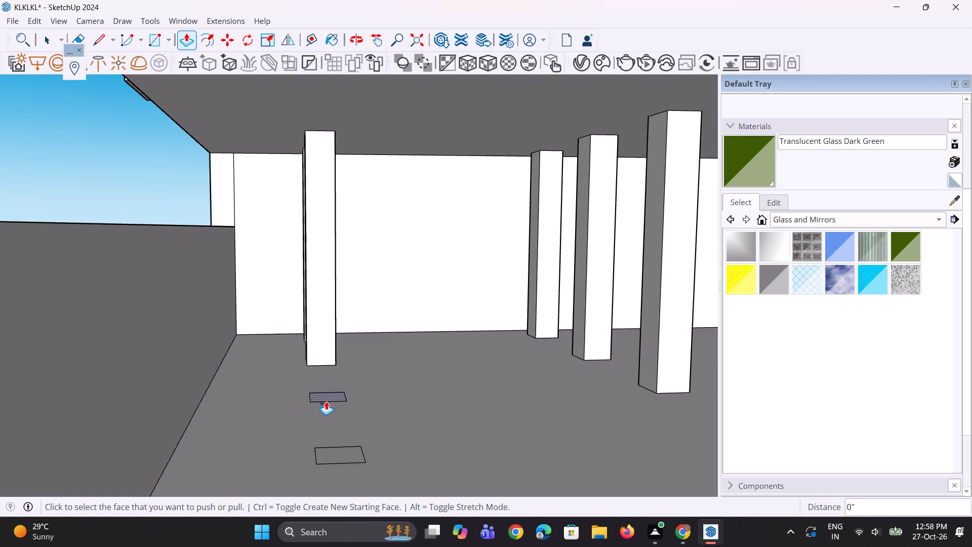
double_click(326, 401)
double_click(347, 458)
scroll(191, 404, "down", 4)
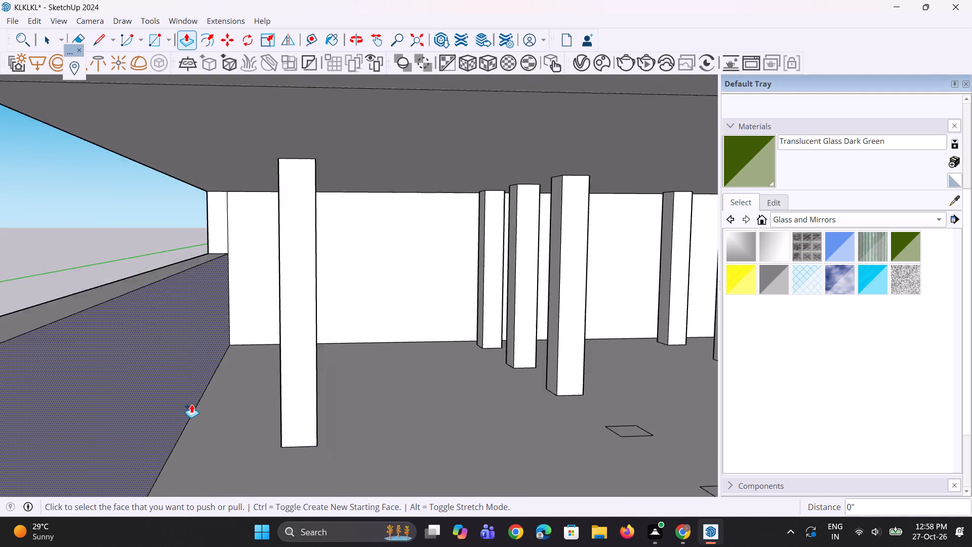
Extrude the fourth and fifth base rectangles from the back in the middle and far-side rows to the same height as the finished columns.
scroll(190, 403, "down", 4)
scroll(436, 427, "up", 2)
double_click(461, 418)
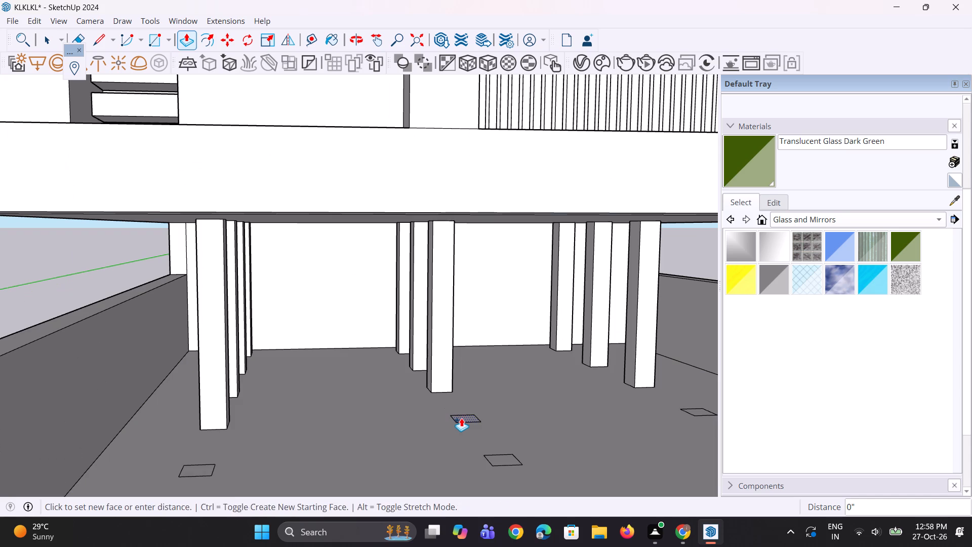
scroll(273, 395, "down", 4)
scroll(591, 412, "up", 2)
double_click(556, 405)
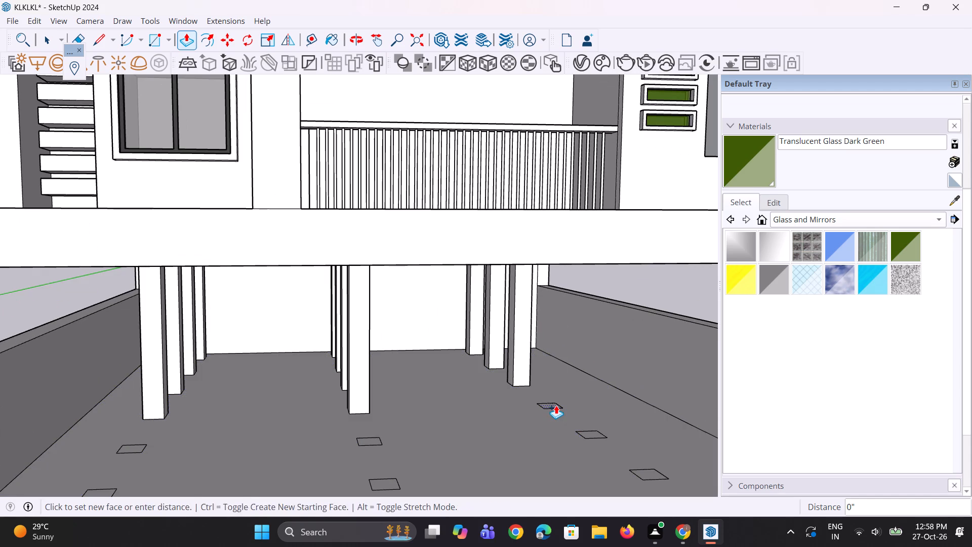
double_click(592, 436)
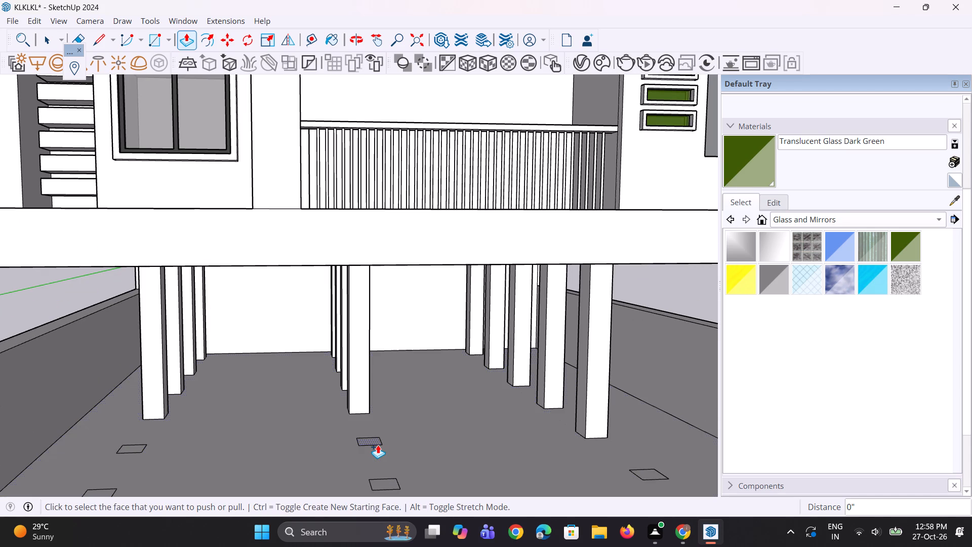
double_click(378, 445)
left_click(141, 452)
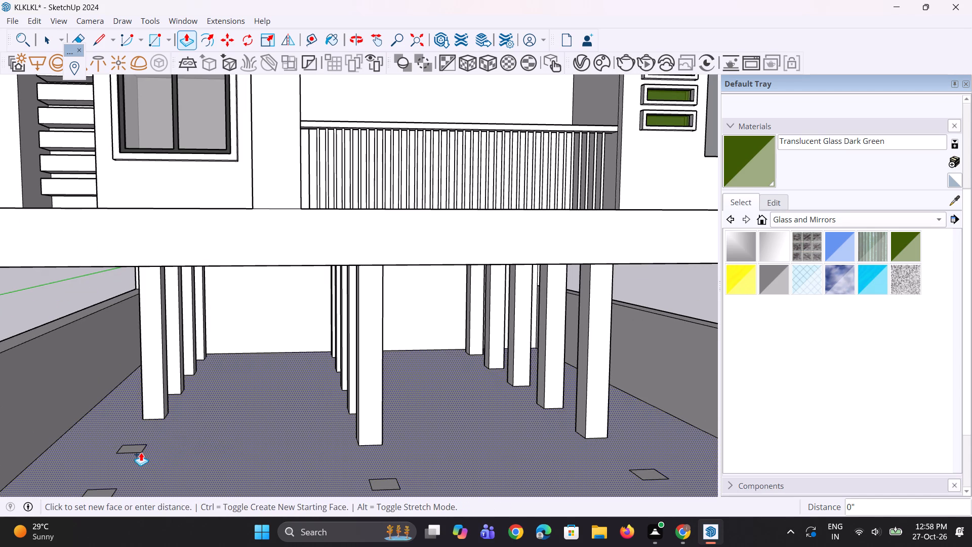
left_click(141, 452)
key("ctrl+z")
Extrude the fifth base rectangle of the stair-side row and the frontmost rectangle of all three rows to the same column height.
scroll(167, 446, "up", 2, "ctrl")
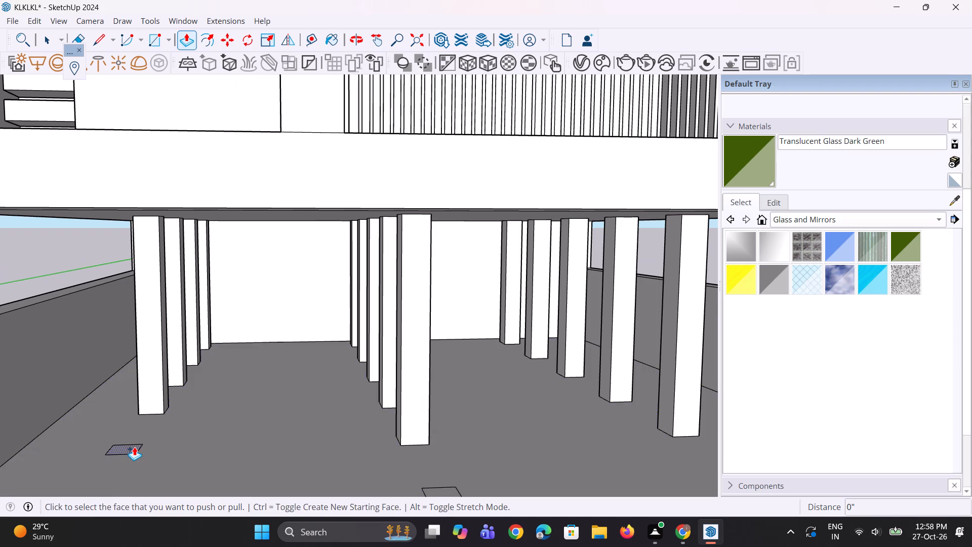
double_click(131, 447)
scroll(246, 368, "down", 8)
scroll(343, 435, "up", 3)
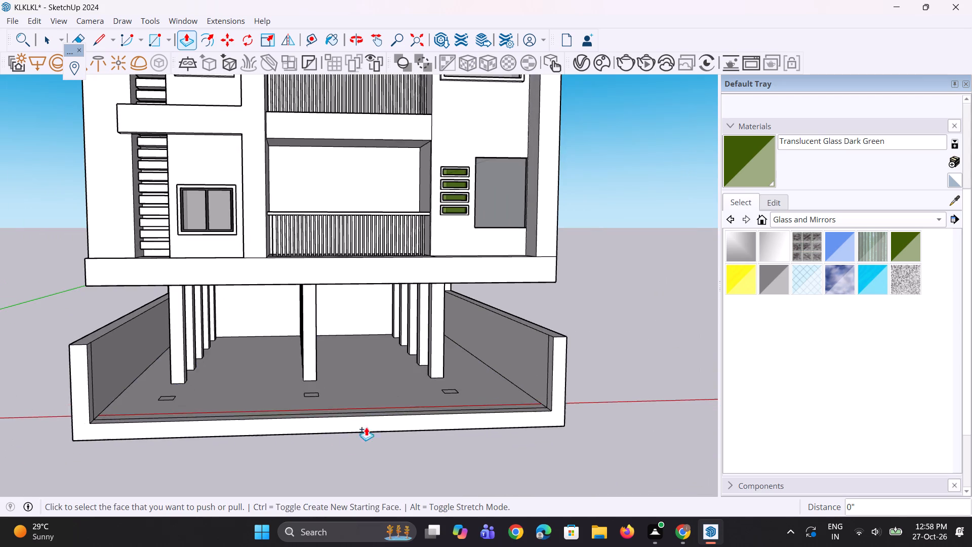
scroll(430, 401, "up", 3)
double_click(459, 389)
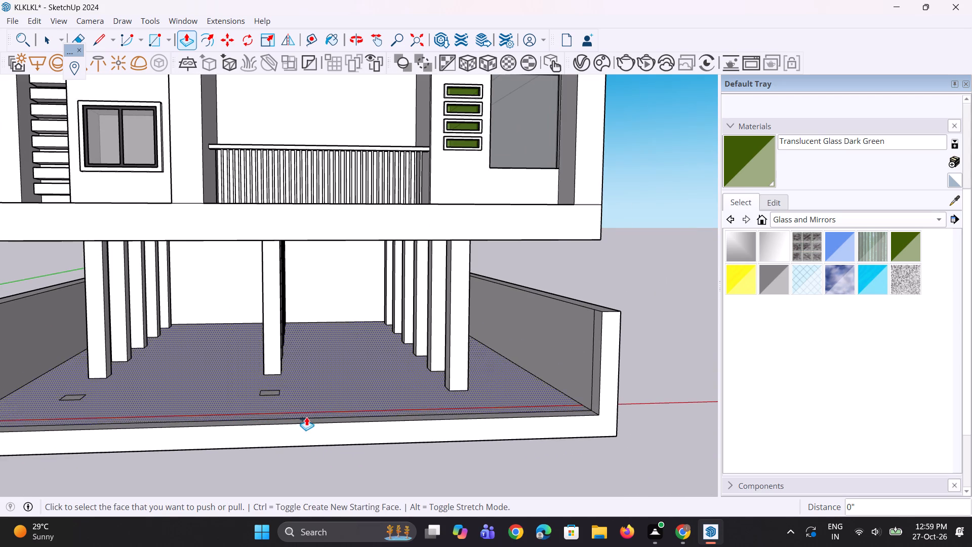
scroll(299, 416, "up", 2)
double_click(261, 386)
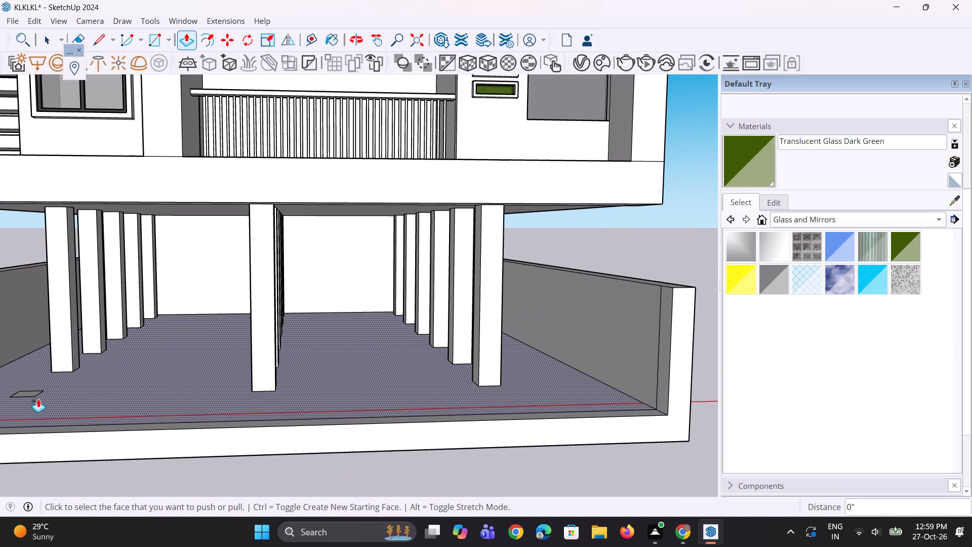
double_click(30, 394)
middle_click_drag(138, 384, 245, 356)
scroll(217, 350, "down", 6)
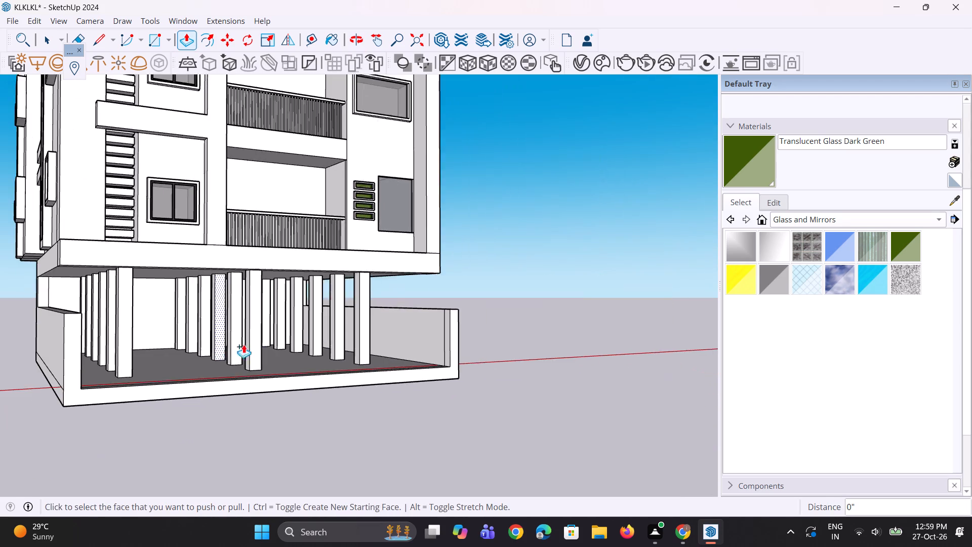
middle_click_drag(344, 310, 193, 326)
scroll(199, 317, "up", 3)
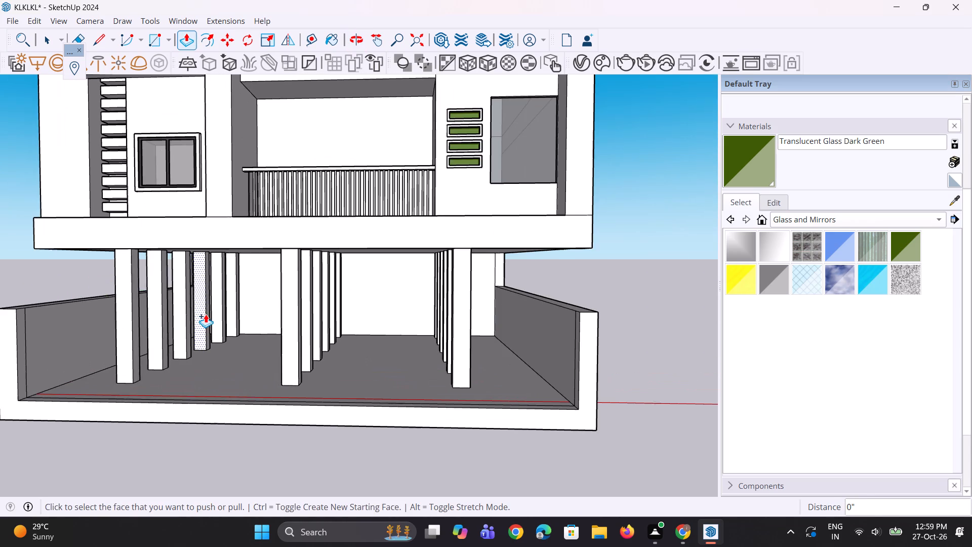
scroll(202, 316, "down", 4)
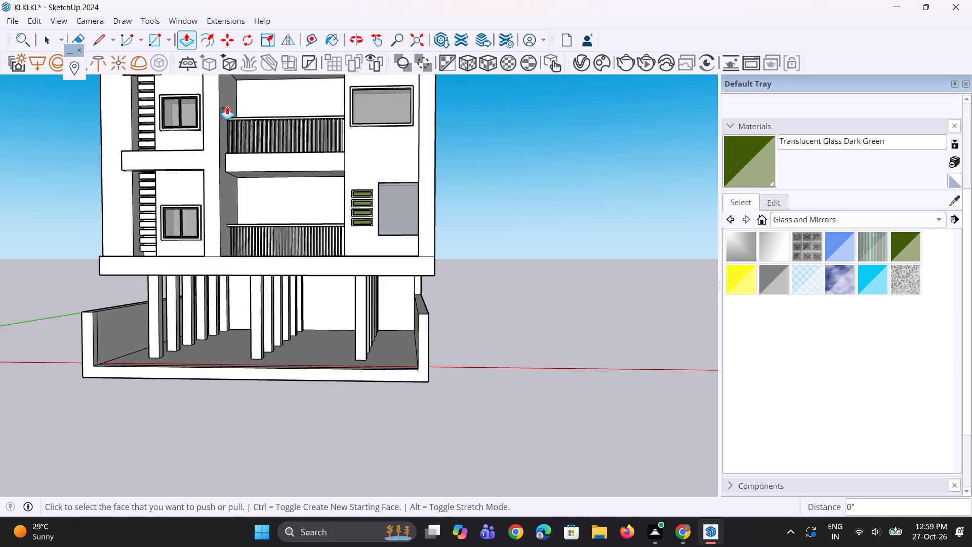
Push/Pull the inner end face of the stair-side wall about 23' 8" along the front edge to form a low front wall.
middle_click_drag(119, 288, 110, 316)
scroll(106, 355, "up", 7)
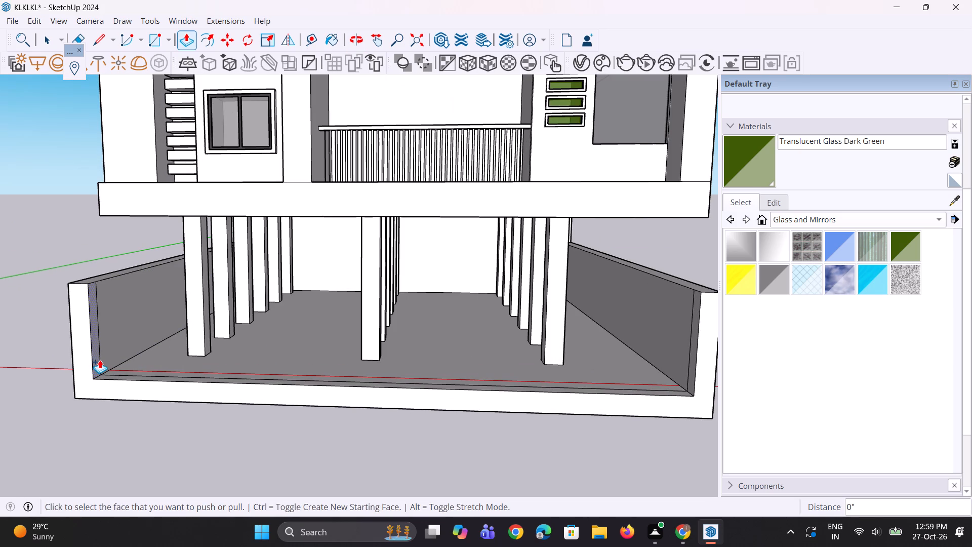
scroll(98, 359, "up", 2)
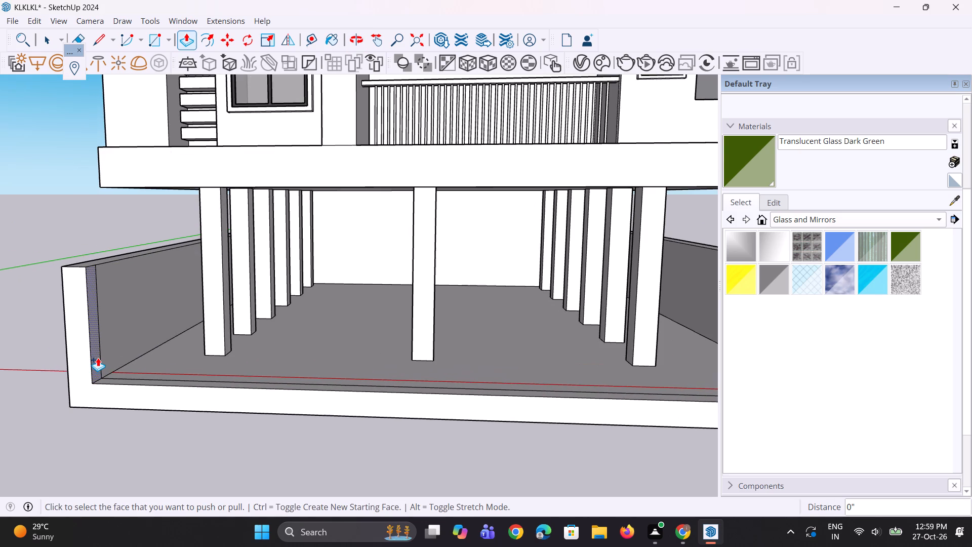
scroll(98, 358, "up", 4)
left_click(93, 353)
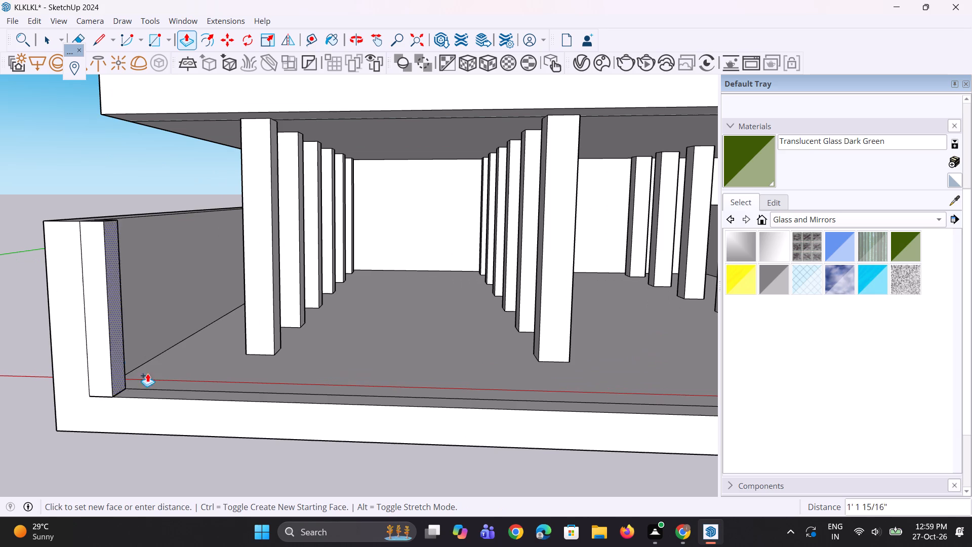
scroll(163, 378, "down", 3)
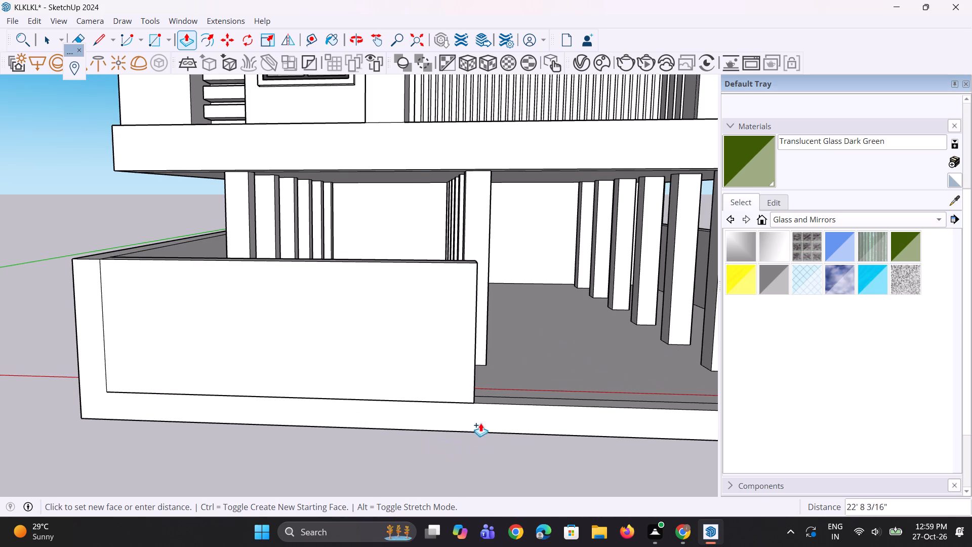
left_click(487, 402)
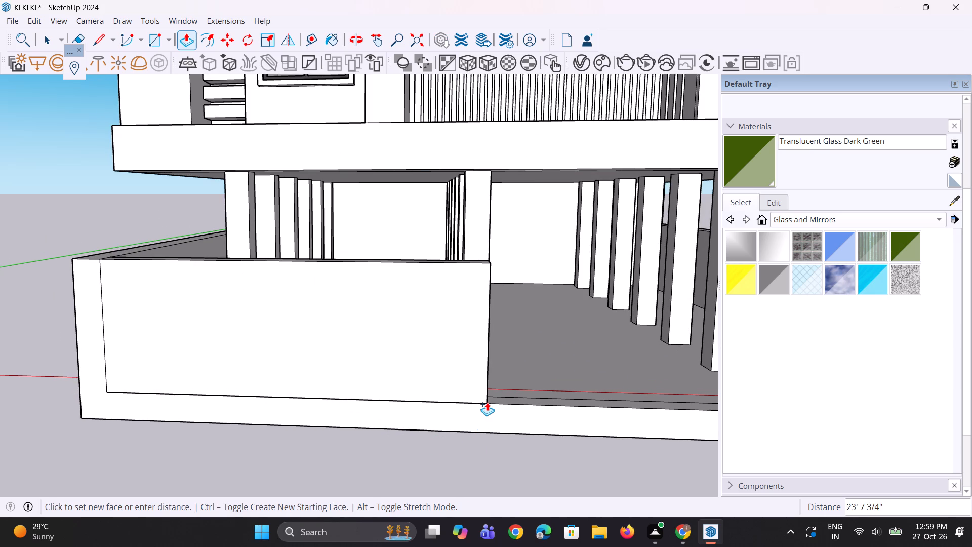
Push/Pull the inner end face of the far-side wall about 5' 9" along the front edge, leaving an entrance gap.
scroll(337, 414, "down", 9)
middle_click_drag(464, 435, 499, 425)
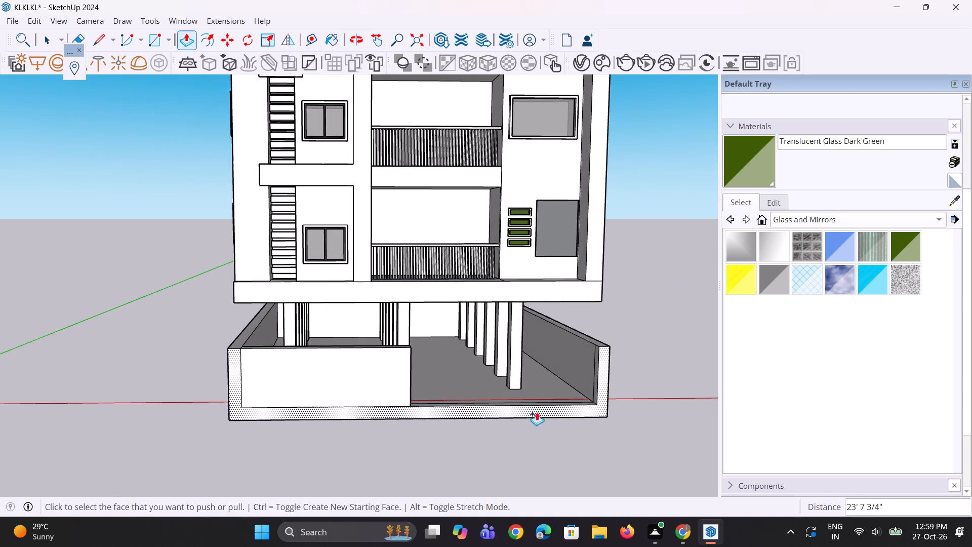
scroll(578, 405, "up", 6)
middle_click_drag(592, 401, 612, 381)
scroll(615, 392, "up", 1)
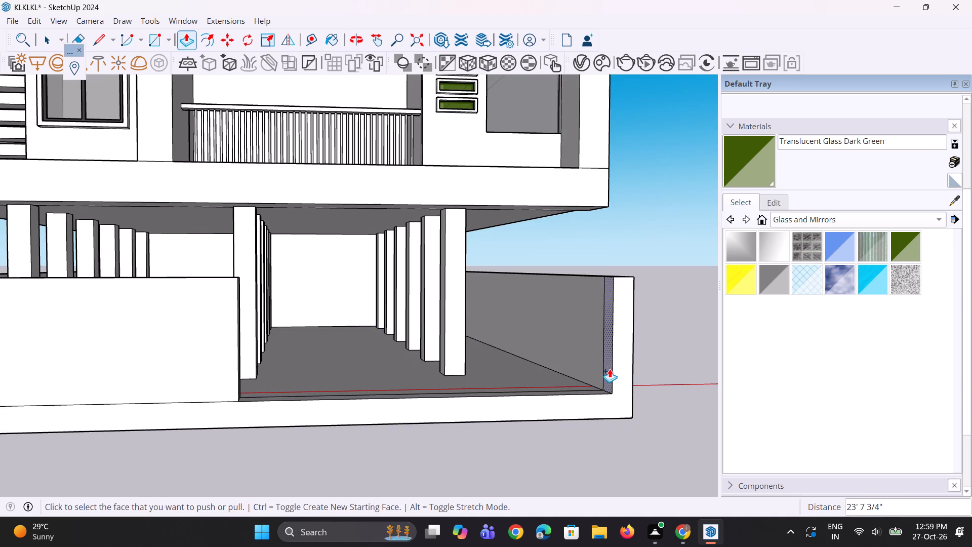
left_click(608, 369)
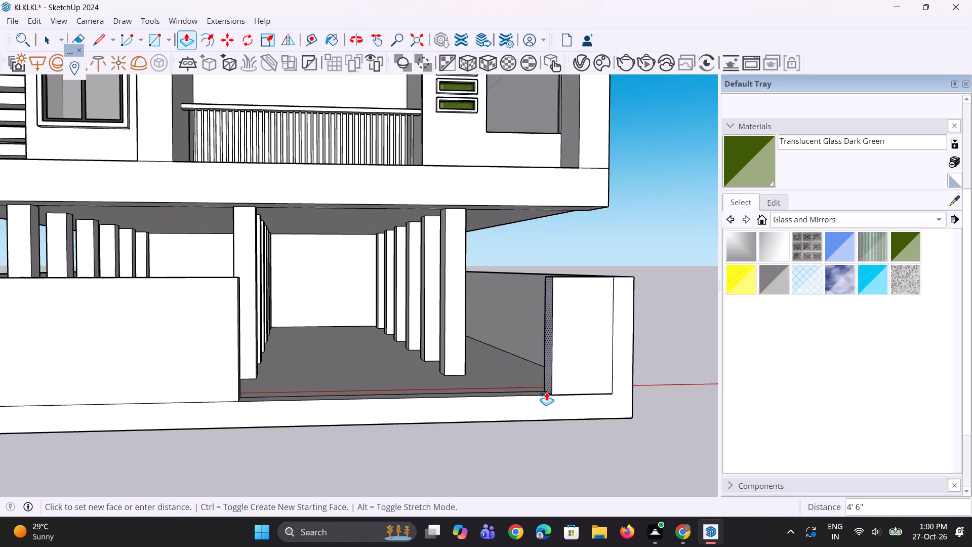
left_click(534, 392)
Push the gap-side end face of the longer front wall back by about 6" to widen the entrance gap.
middle_click_drag(513, 412, 483, 444)
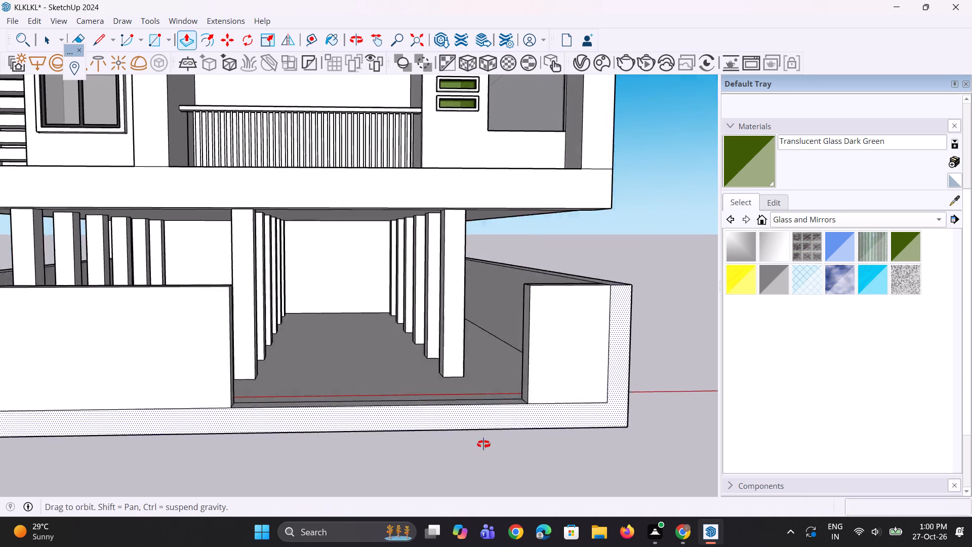
middle_click_drag(483, 444, 471, 460)
scroll(469, 453, "down", 5)
middle_click_drag(368, 416, 355, 416)
scroll(286, 416, "up", 5)
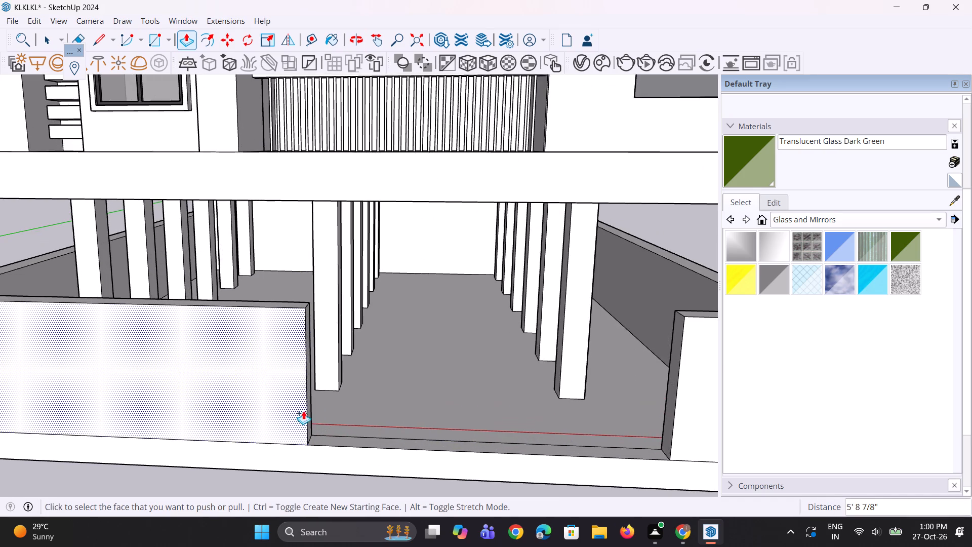
scroll(303, 411, "up", 5)
left_click(306, 420)
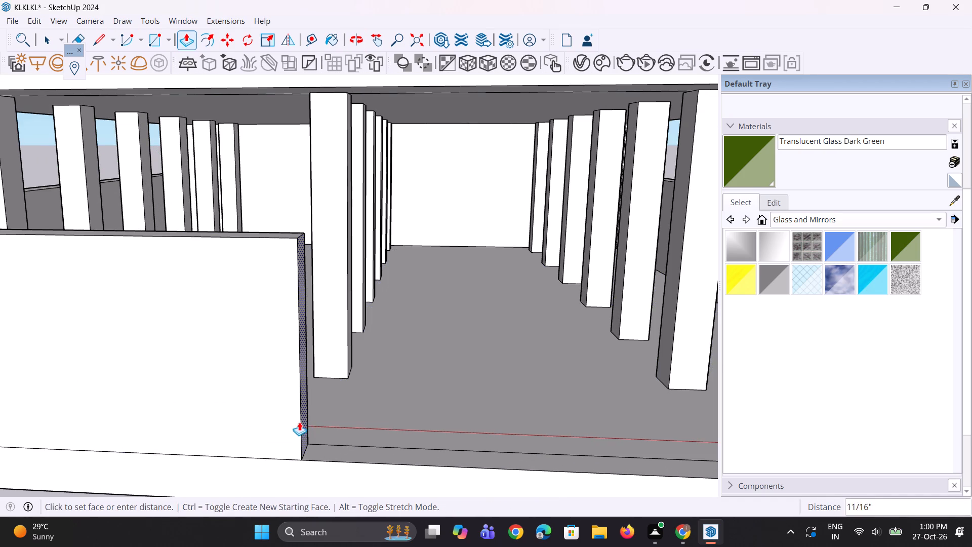
left_click(293, 423)
Draw a vertical rectangle of about 21' 4" by 8' 5" filling the entrance gap between the two front walls.
scroll(293, 458, "down", 4)
middle_click_drag(410, 423, 443, 382)
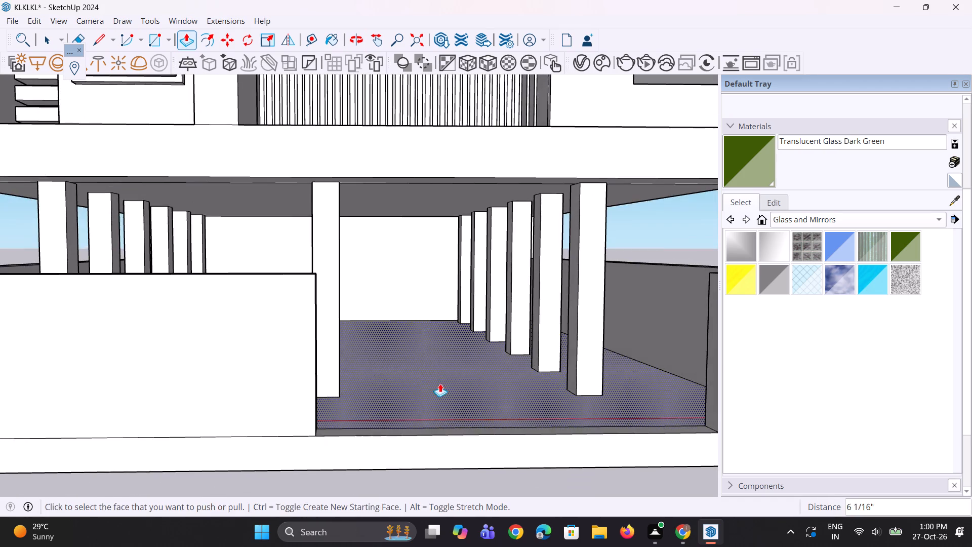
scroll(328, 451, "down", 5)
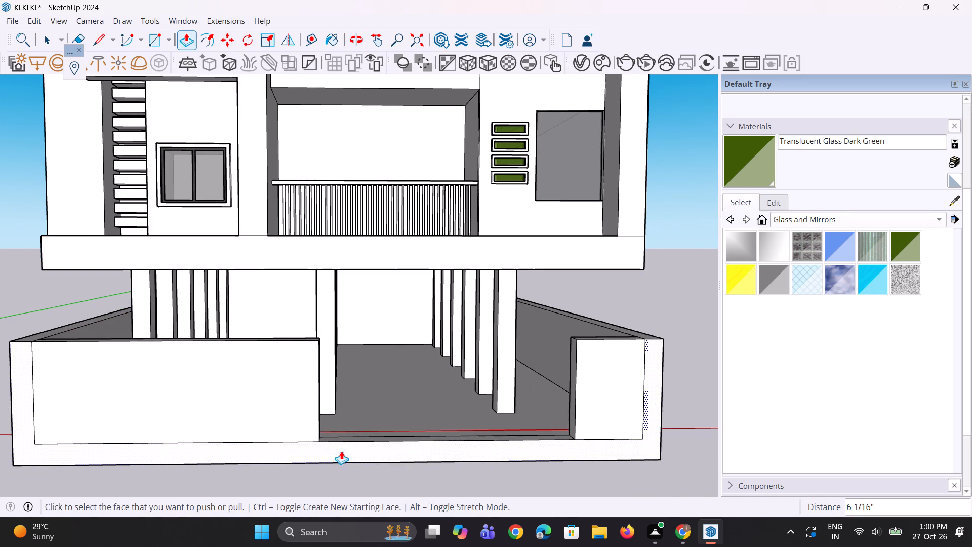
key("r")
scroll(341, 451, "up", 2)
left_click(318, 438)
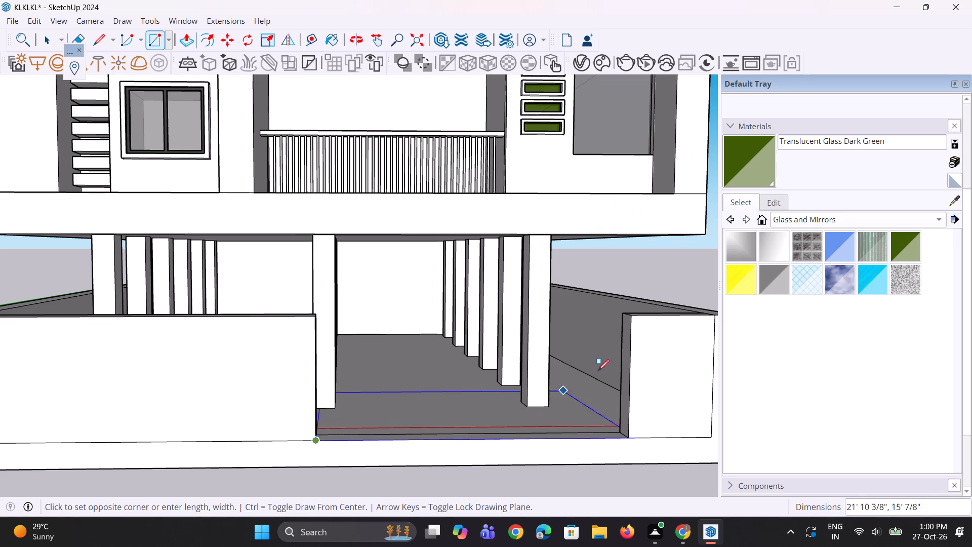
left_click(633, 312)
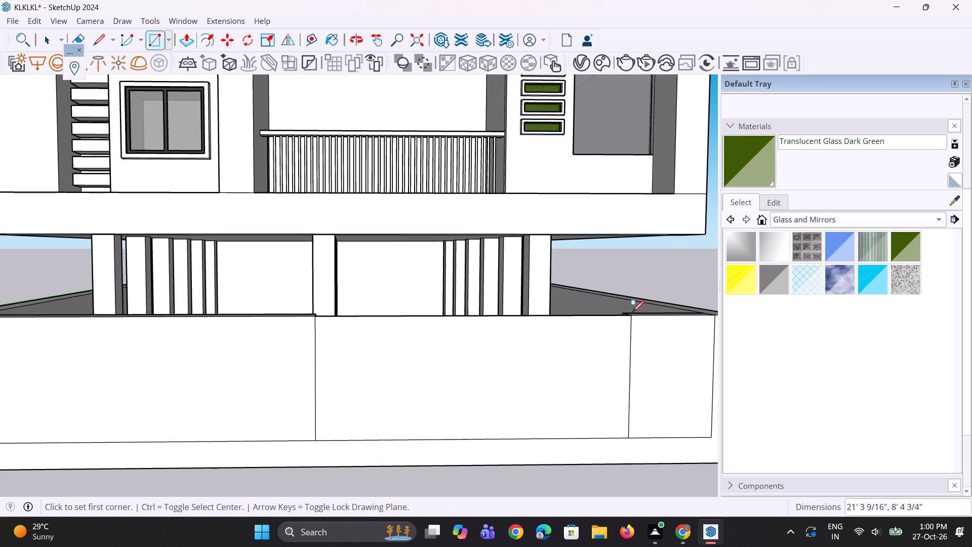
Copy the rectangular face from the entrance gap to the open ground beside the building, beyond the far-side wall.
key("space")
key("space")
left_click(460, 358)
scroll(103, 362, "down", 7)
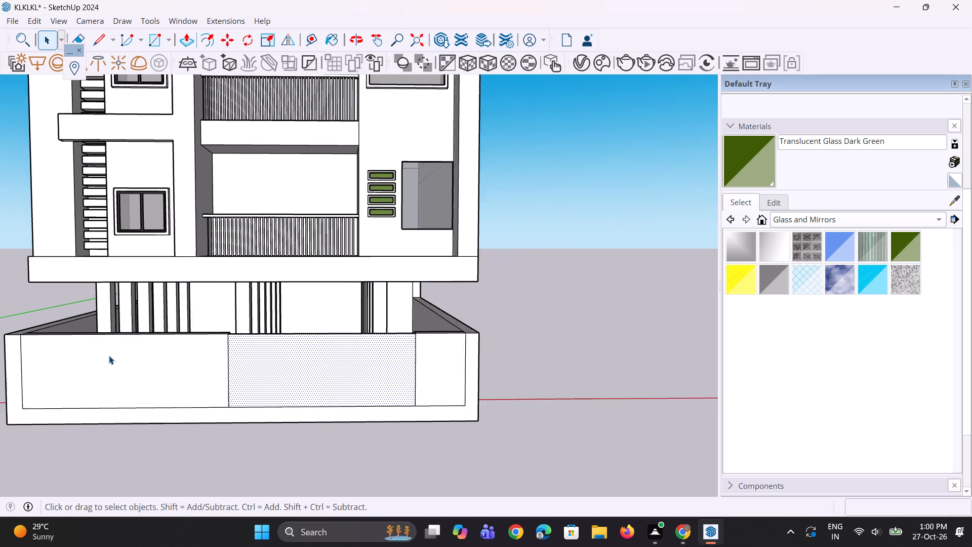
key("m")
left_click(271, 383)
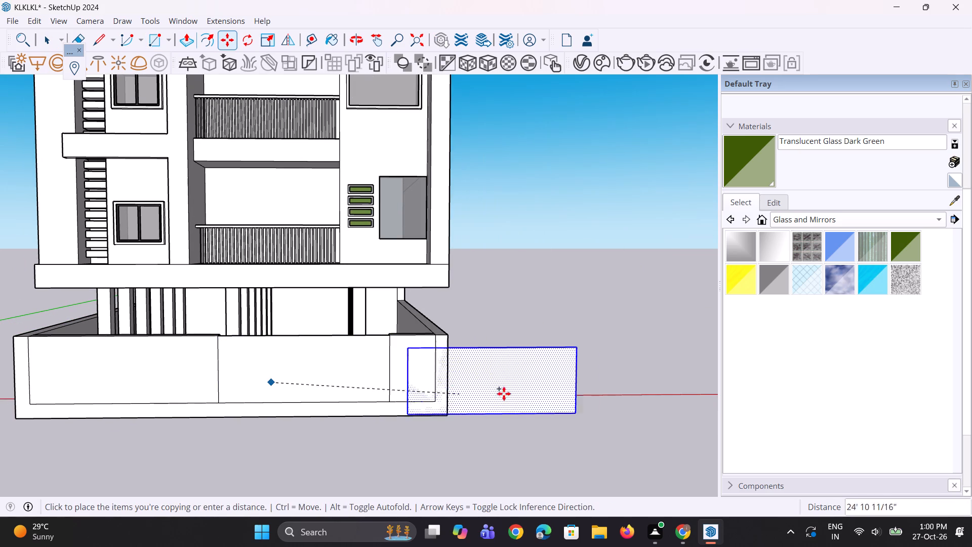
left_click(581, 377)
key("space")
key("space")
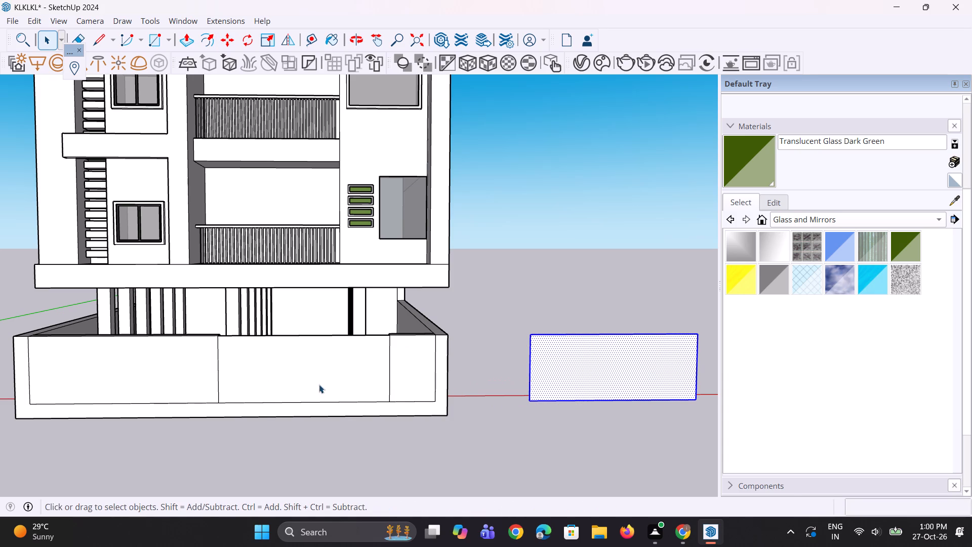
Delete the original face in the entrance gap and erase the leftover edge across the top of the opening.
left_click(317, 375)
scroll(315, 375, "up", 1)
key("Delete")
scroll(310, 380, "up", 1)
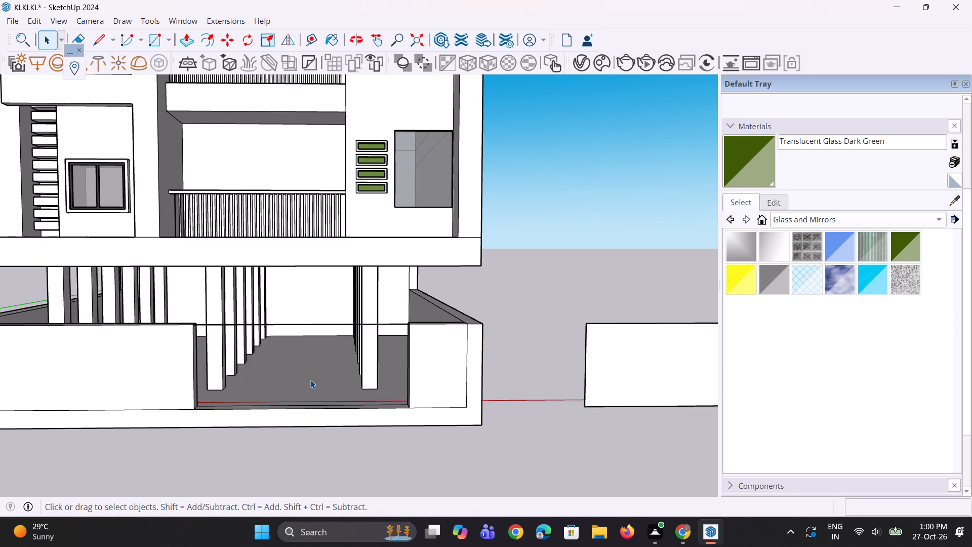
key("e")
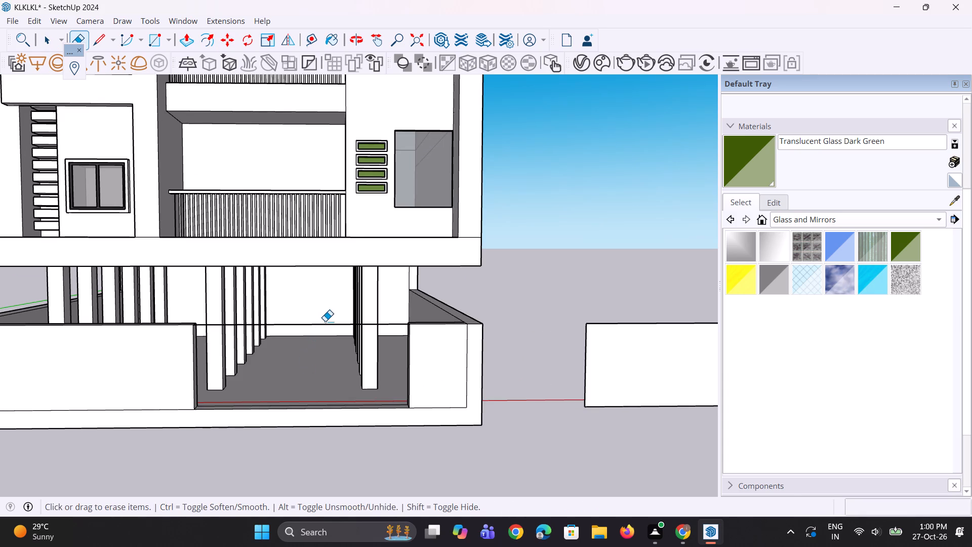
left_click(325, 325)
Erase the vertical and bottom seam lines on the outer faces of both front wall segments.
middle_click_drag(298, 338, 279, 373)
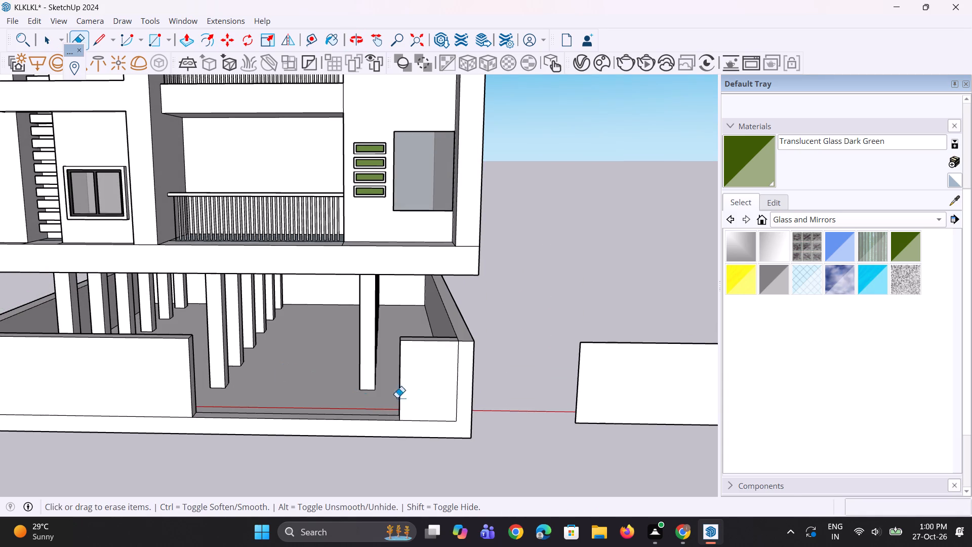
left_click(458, 395)
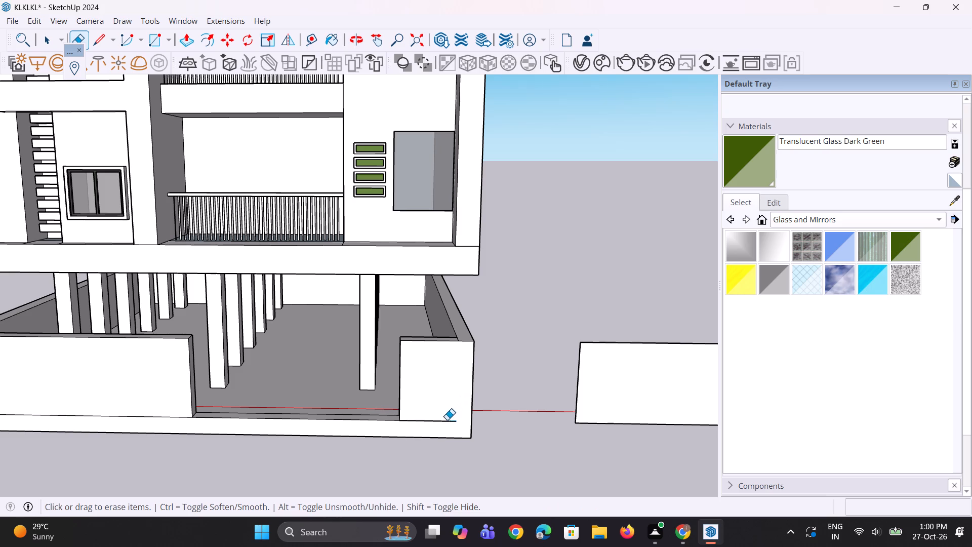
left_click(445, 421)
scroll(442, 423, "down", 5)
scroll(153, 411, "up", 4)
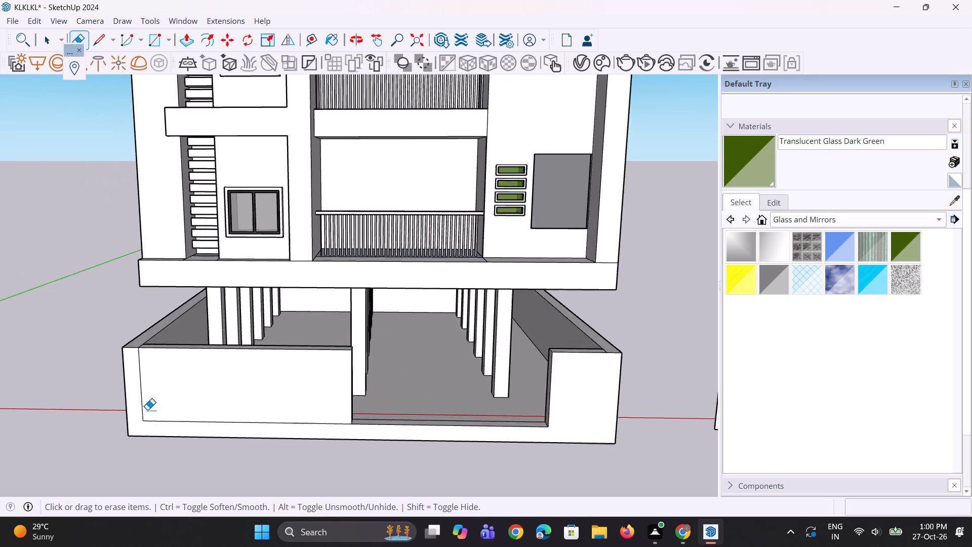
scroll(147, 410, "up", 4)
left_click_drag(140, 418, 144, 426)
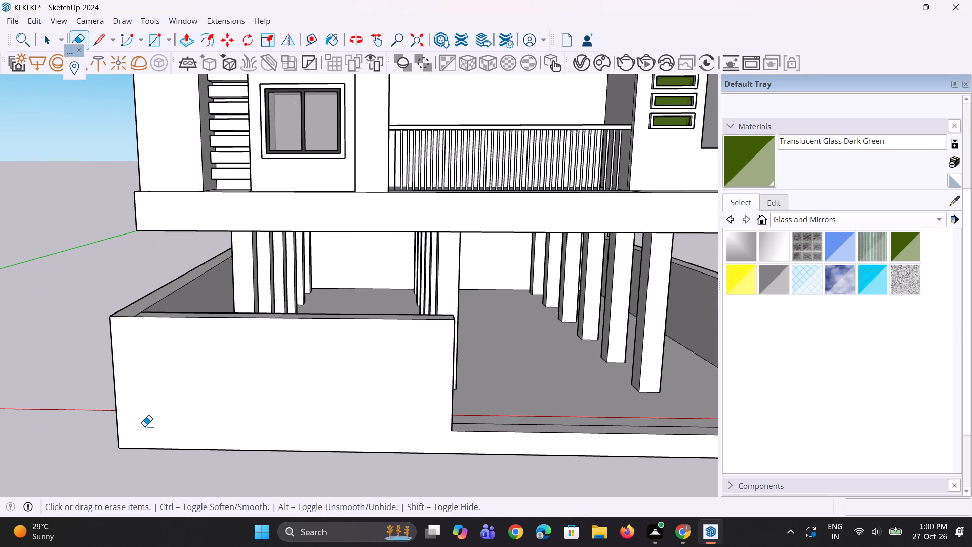
Push the top of the low sill across the entrance gap down about 1' 9 1/2" to ground level.
middle_click_drag(186, 407, 181, 381)
scroll(169, 418, "up", 1)
scroll(163, 461, "down", 5)
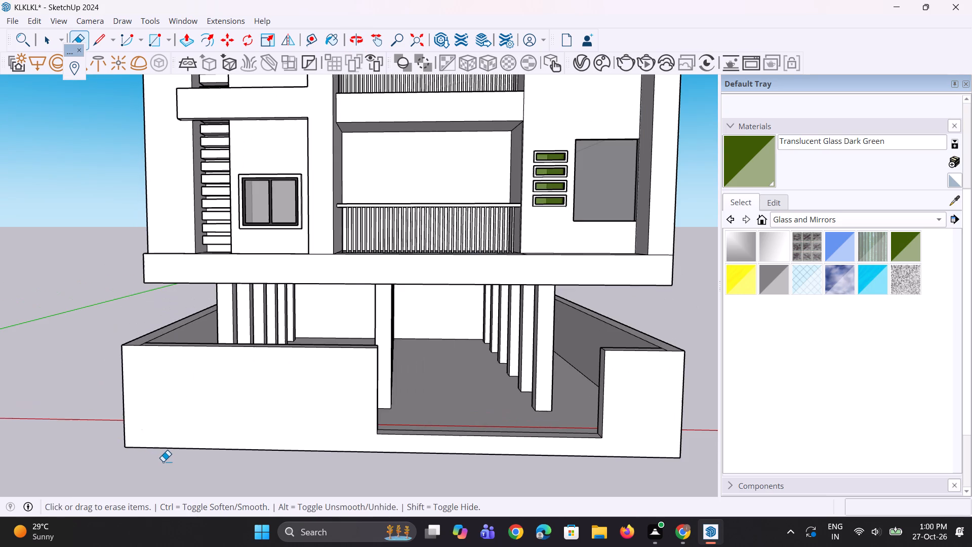
middle_click_drag(160, 463, 48, 454)
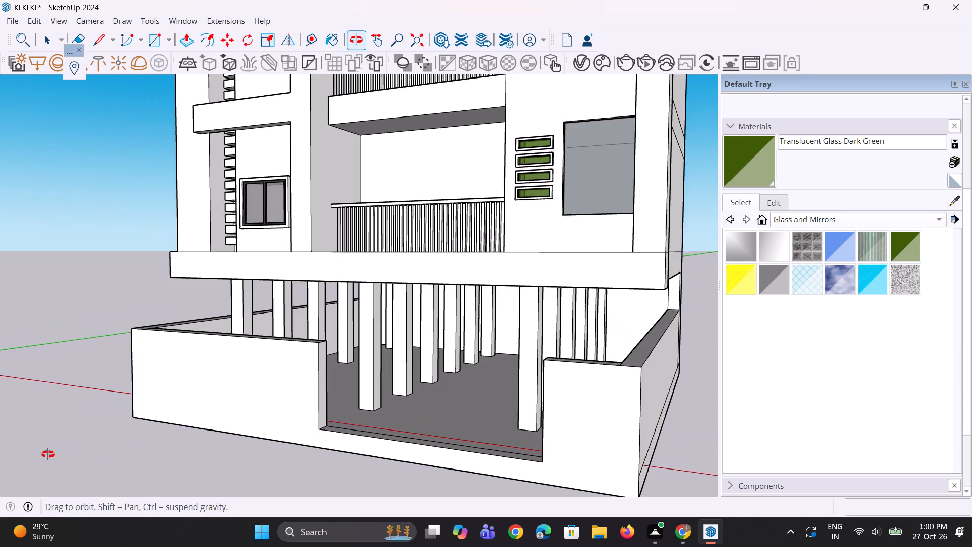
middle_click_drag(48, 454, 132, 457)
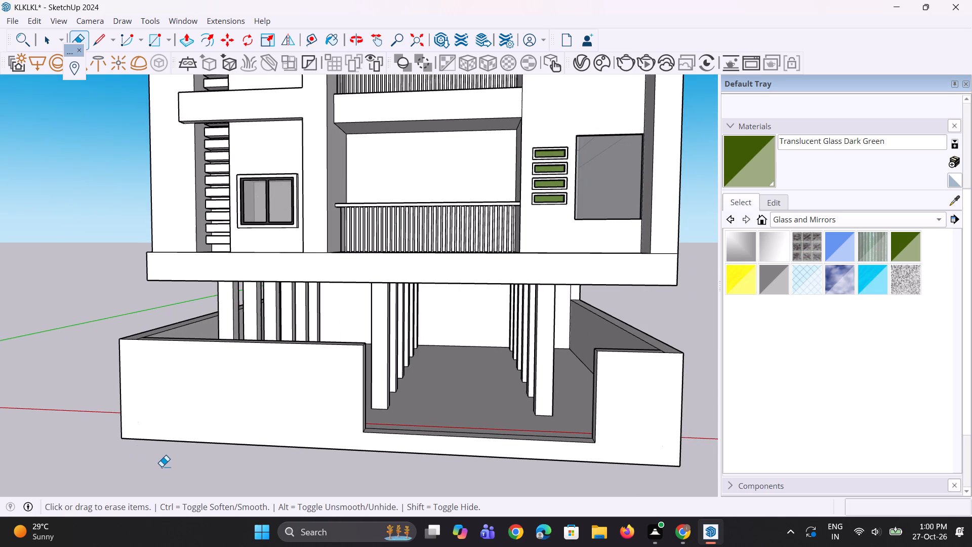
scroll(216, 468, "up", 1)
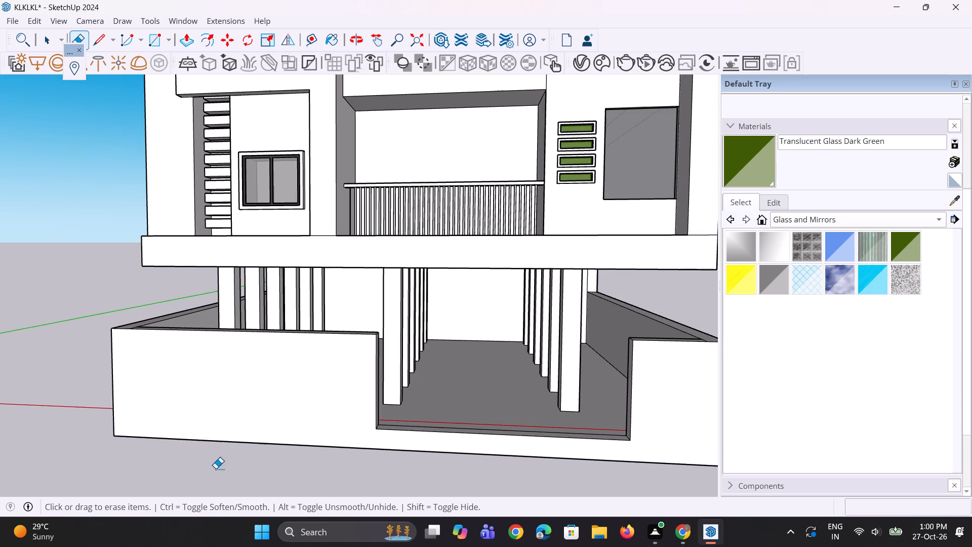
scroll(257, 473, "up", 1)
middle_click_drag(258, 473, 277, 502)
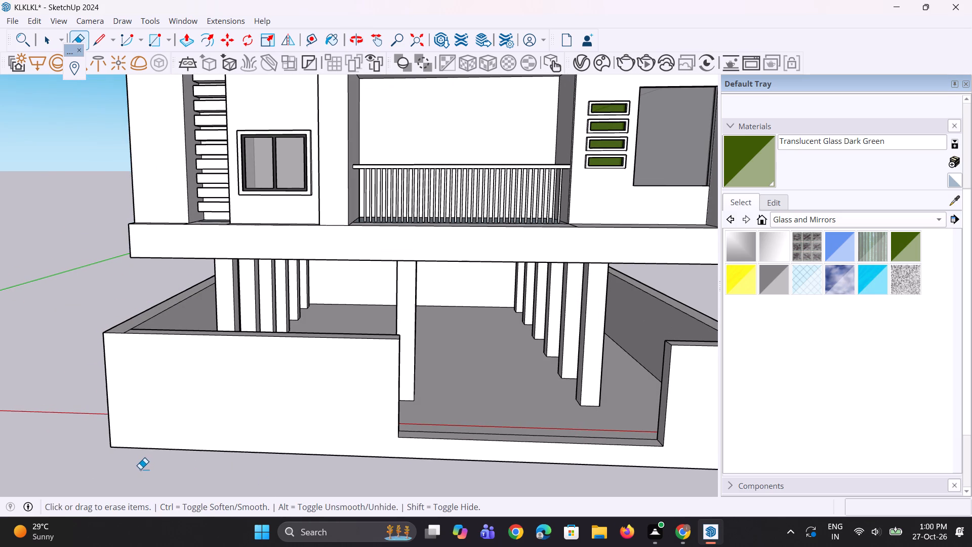
middle_click_drag(140, 469, 123, 429)
scroll(317, 431, "up", 2)
middle_click_drag(394, 460, 404, 494)
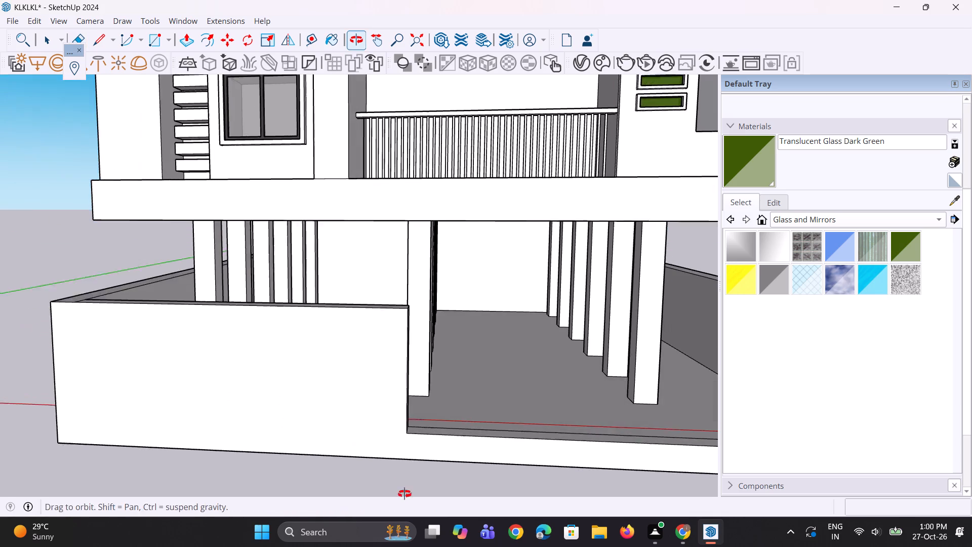
middle_click_drag(404, 494, 406, 495)
key("p")
scroll(455, 462, "up", 1)
left_click(493, 437)
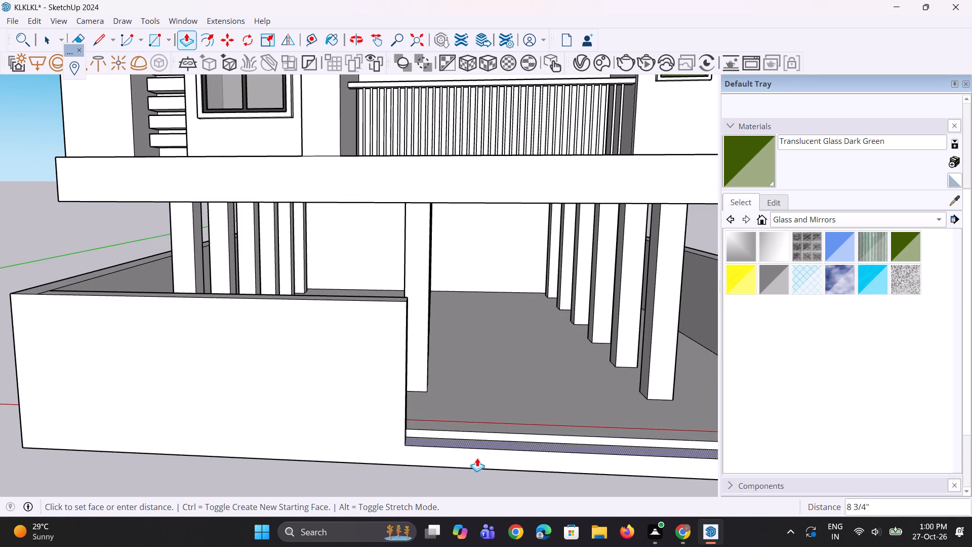
left_click(454, 468)
Pull the exposed floor edge in the entrance gap outward about 1' 4 11/16", flush with the front walls.
middle_click_drag(407, 459, 343, 434)
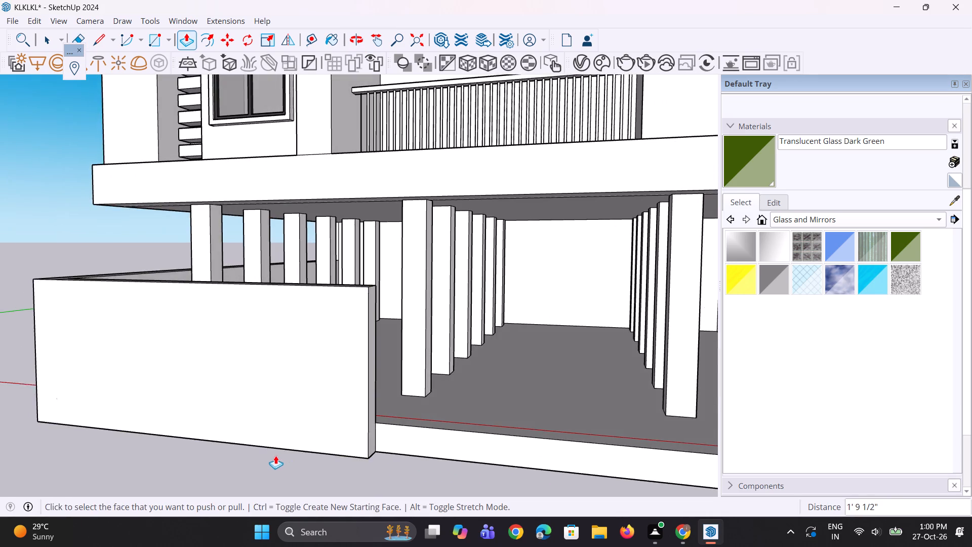
scroll(260, 458, "down", 5)
middle_click_drag(335, 458, 383, 452)
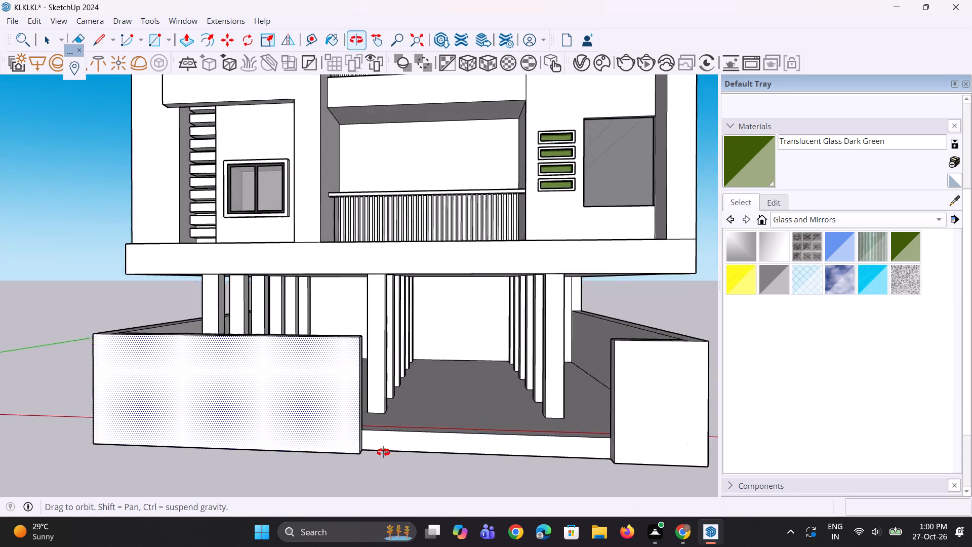
middle_click_drag(383, 452, 363, 513)
left_click(380, 456)
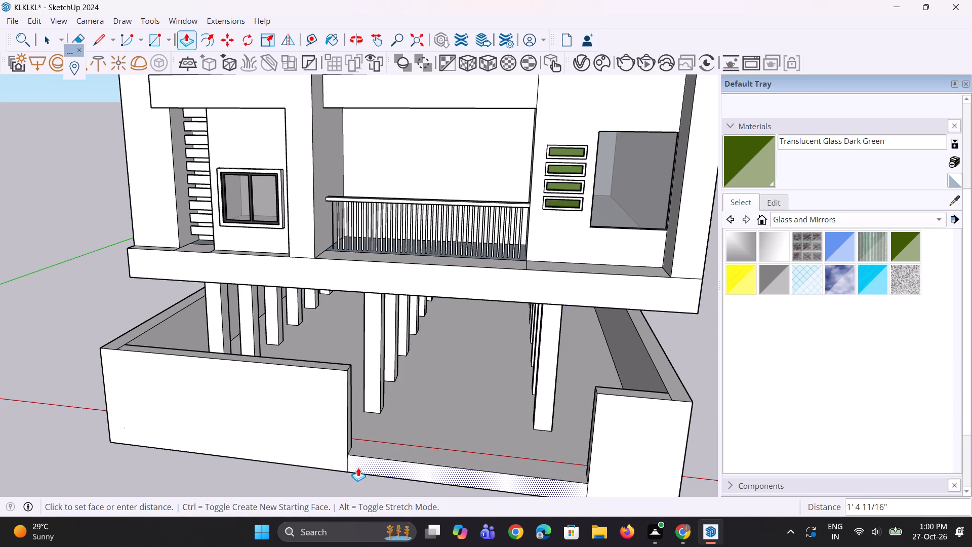
left_click(350, 468)
Examine the reworked entrance threshold and the adjoining front walls from several angles.
middle_click_drag(346, 465, 365, 451)
scroll(290, 428, "down", 5)
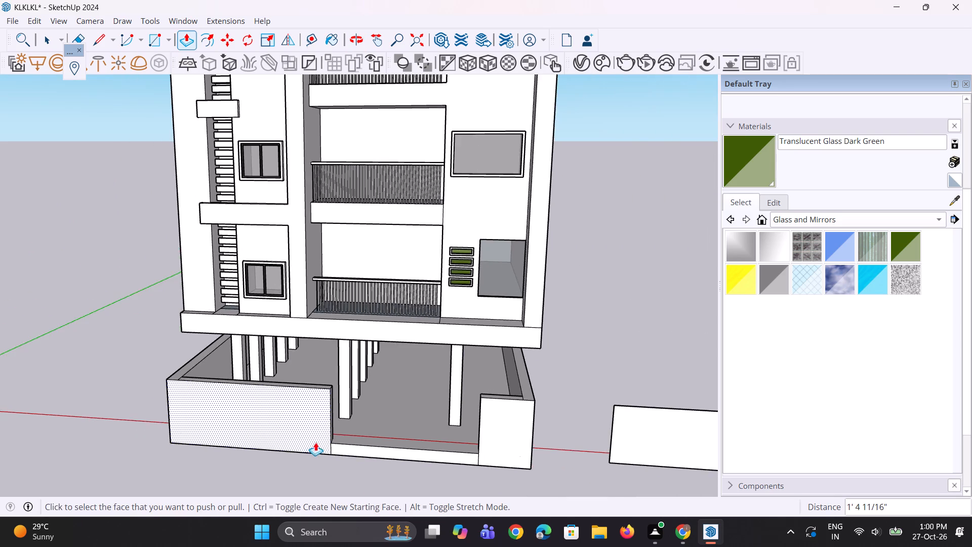
middle_click_drag(320, 442, 355, 415)
scroll(317, 435, "up", 1)
middle_click_drag(401, 443, 338, 429)
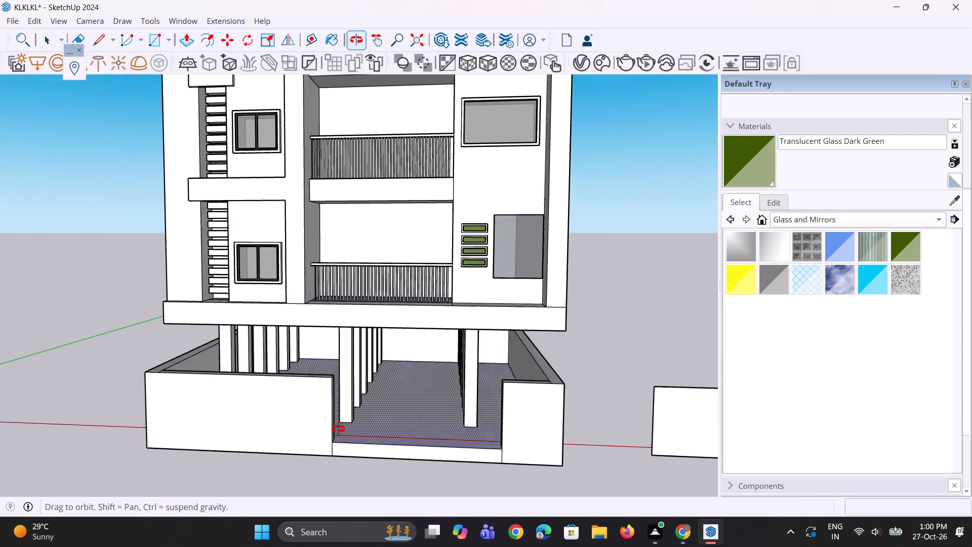
middle_click_drag(338, 429, 307, 435)
middle_click_drag(249, 456, 314, 448)
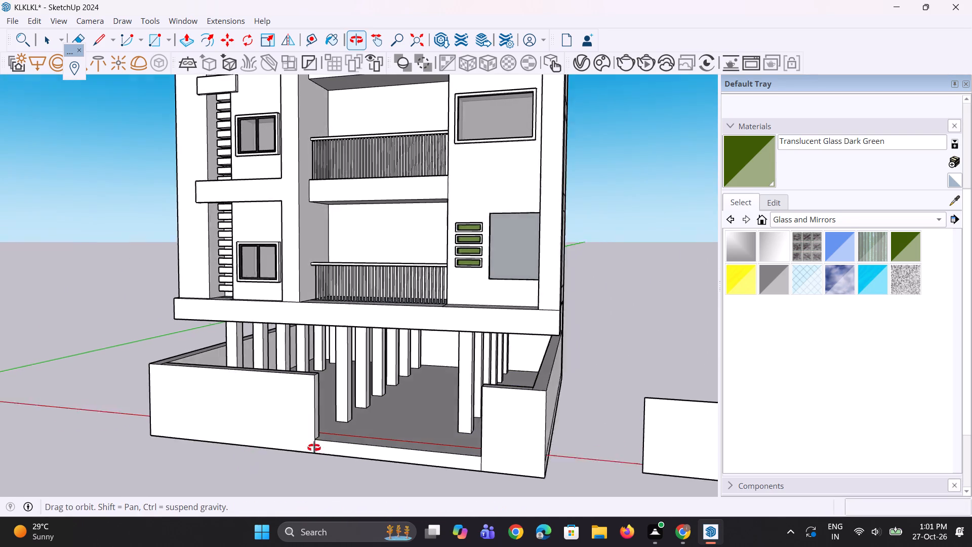
middle_click_drag(314, 448, 320, 447)
key("space")
key("space")
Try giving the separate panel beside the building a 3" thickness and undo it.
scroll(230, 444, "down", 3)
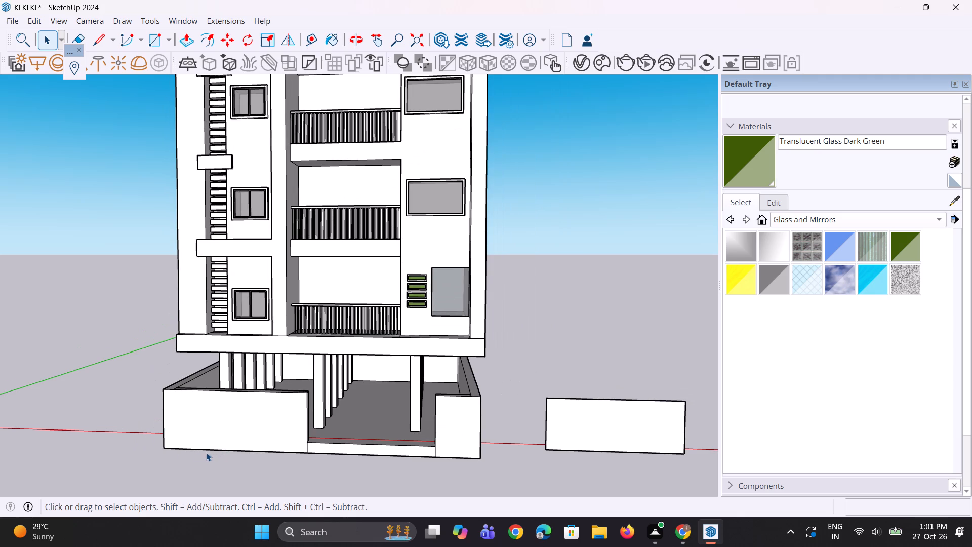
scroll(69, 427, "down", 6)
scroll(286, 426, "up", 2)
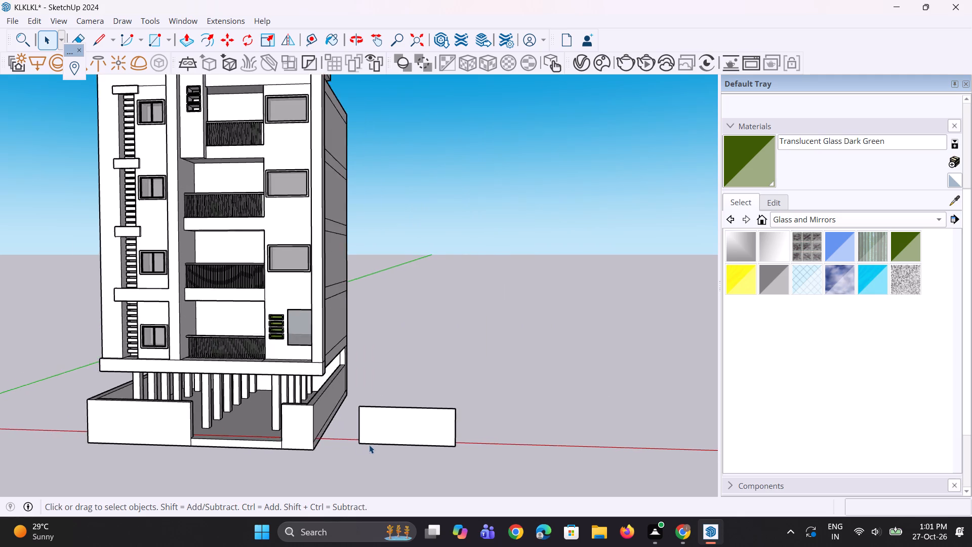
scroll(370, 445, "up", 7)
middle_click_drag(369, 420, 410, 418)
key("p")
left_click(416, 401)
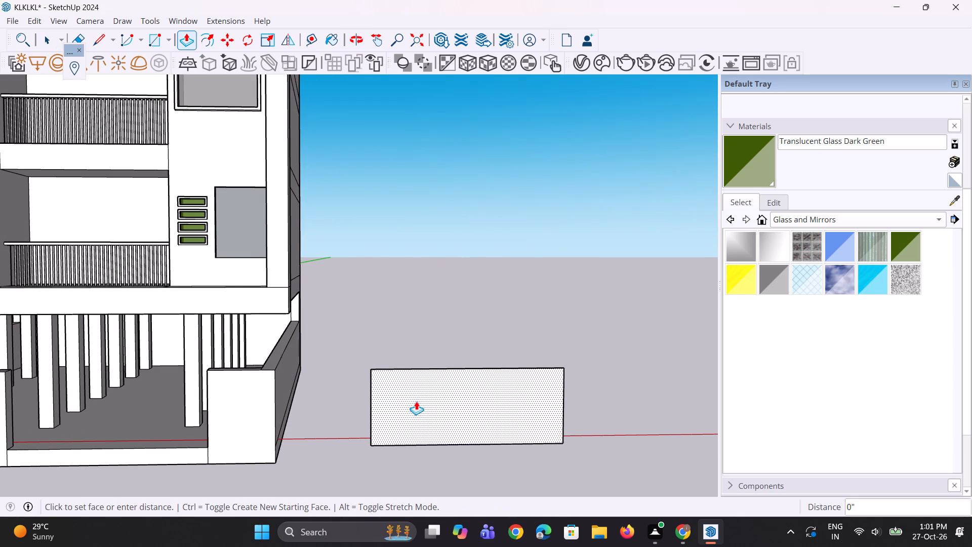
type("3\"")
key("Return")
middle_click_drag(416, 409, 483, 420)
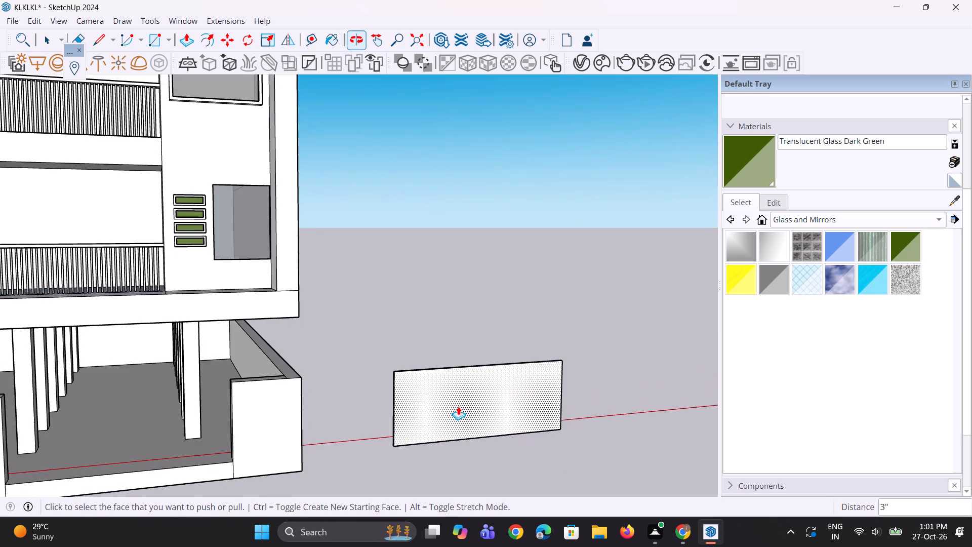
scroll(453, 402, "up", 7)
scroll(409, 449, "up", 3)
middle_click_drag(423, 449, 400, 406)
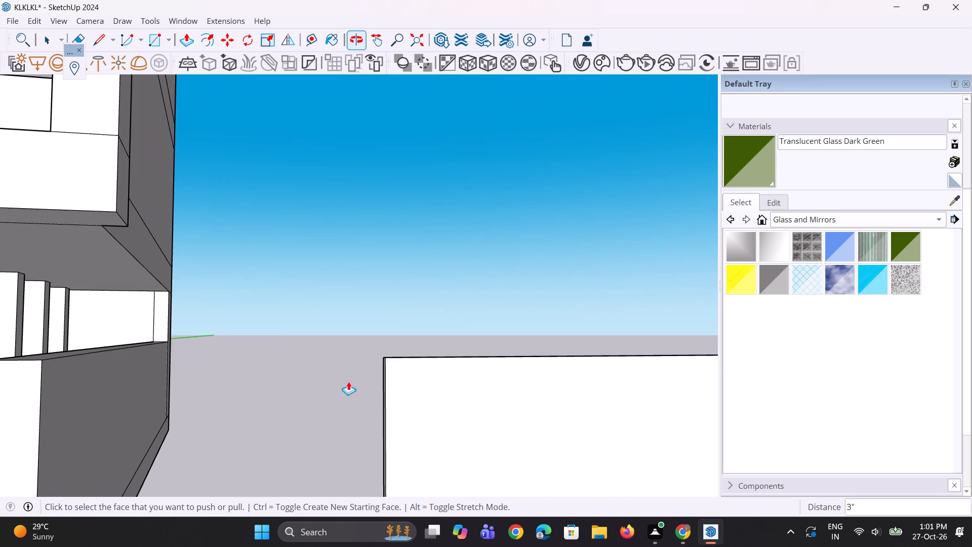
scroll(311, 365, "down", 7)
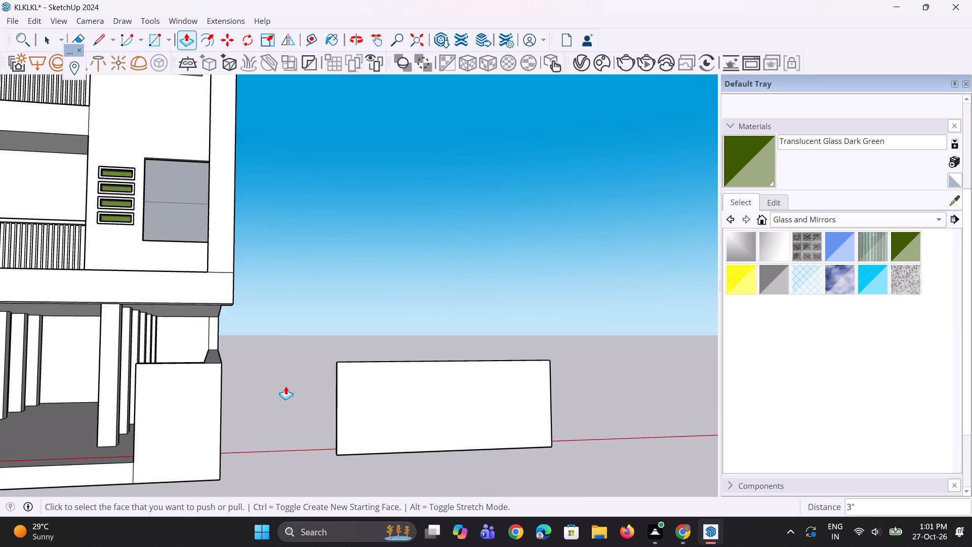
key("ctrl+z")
Extrude the separate panel's front face by 5".
left_click(354, 399)
type("5\"")
key("Return")
middle_click_drag(355, 420, 393, 450)
key("space")
key("space")
Offset the panel's front face outline inward by about 8 1/8" to form a border frame.
left_click(376, 425)
middle_click_drag(440, 437, 349, 445)
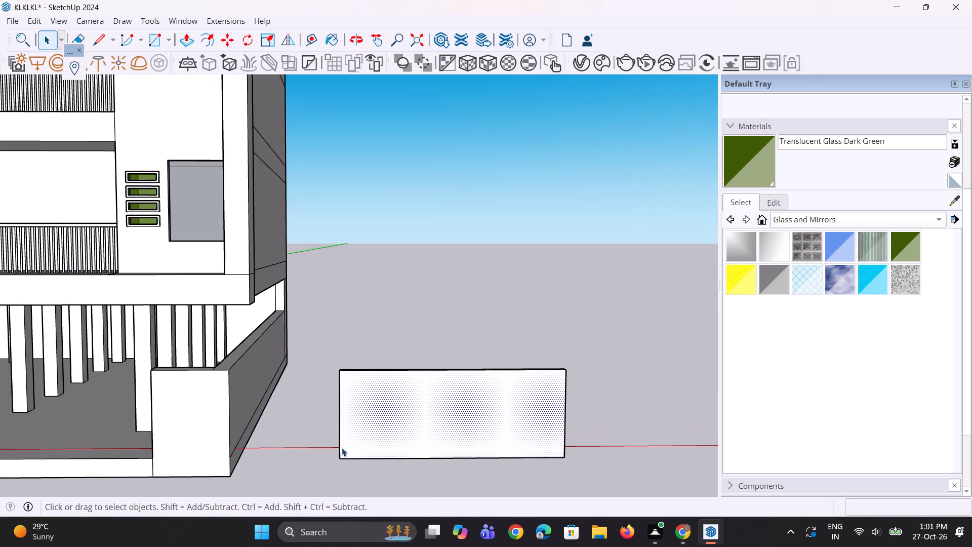
key("f")
left_click(341, 423)
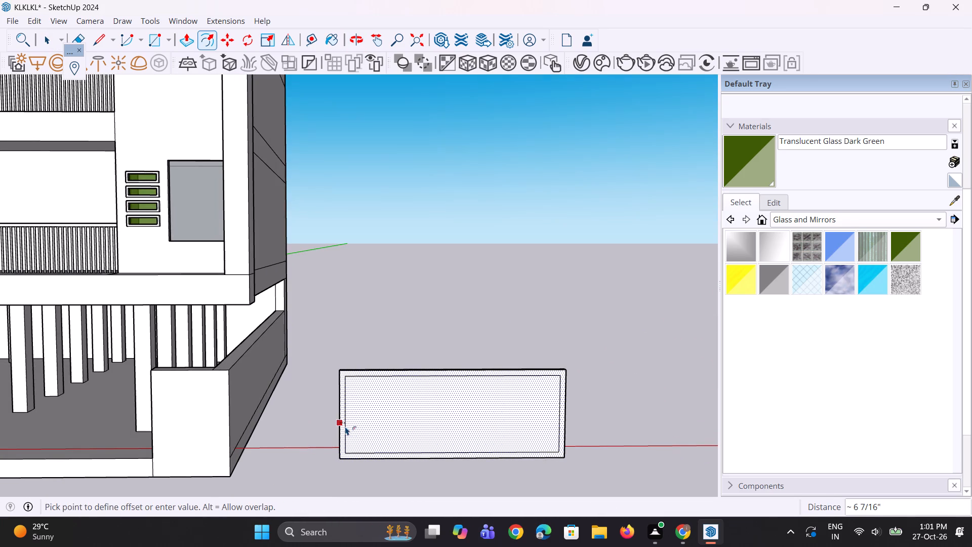
left_click(347, 433)
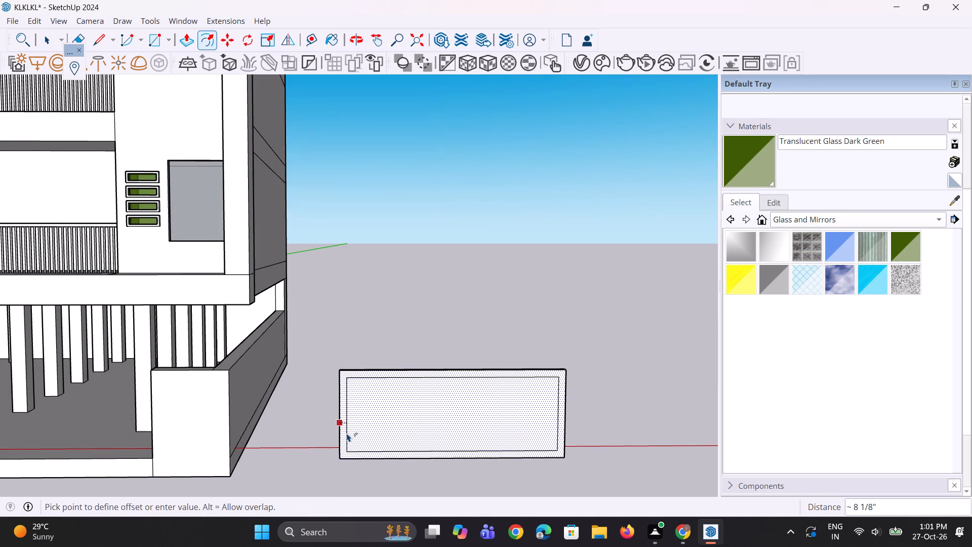
key("space")
key("space")
left_click(609, 407)
Draw two short lines from the inner outline's upper and lower building-side corners to the panel's outer edge.
scroll(489, 380, "up", 3)
scroll(398, 380, "up", 1)
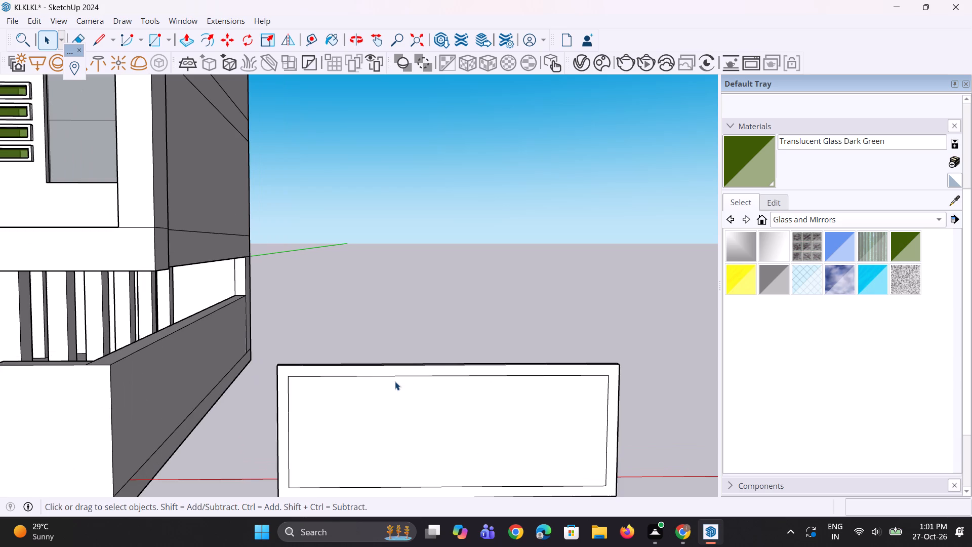
scroll(333, 394, "up", 2)
key("l")
scroll(281, 374, "up", 2)
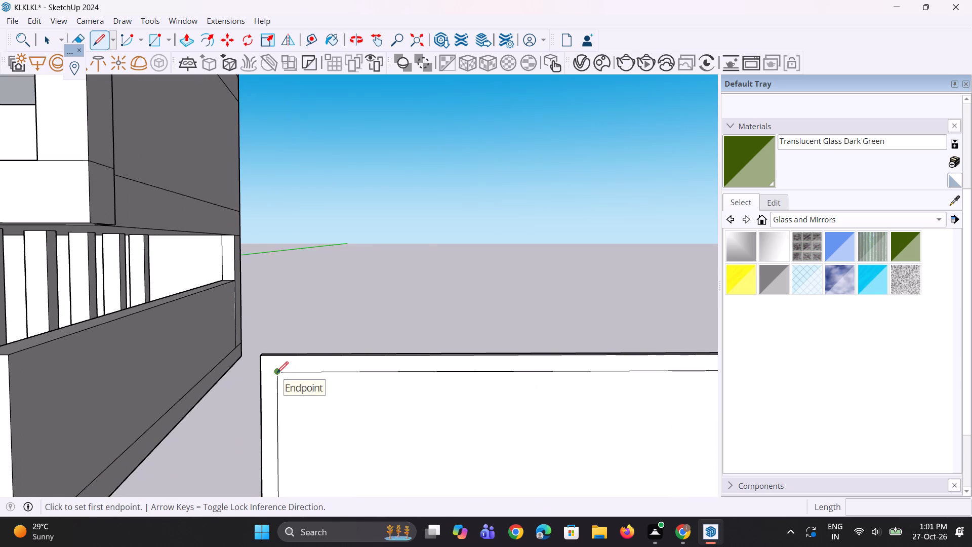
left_click(277, 373)
left_click(262, 373)
scroll(294, 329, "down", 3)
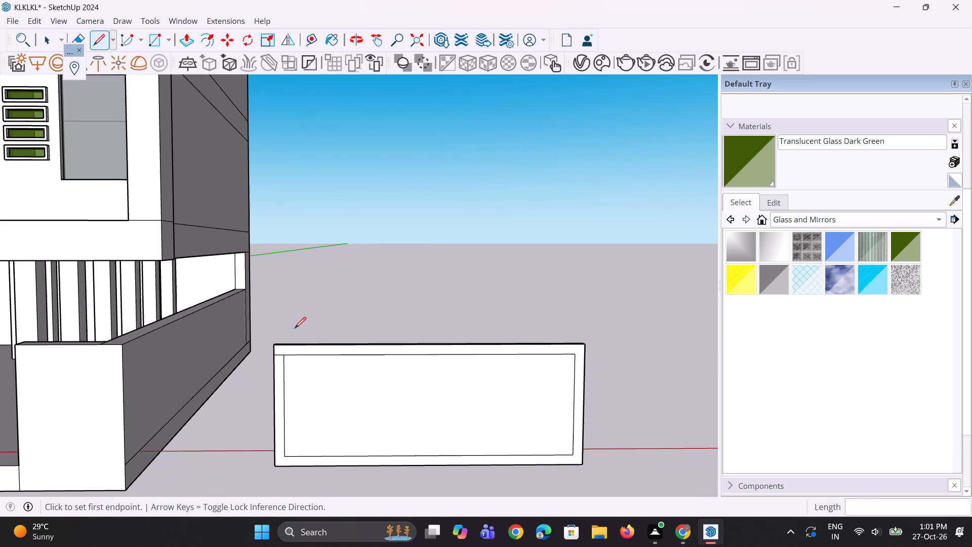
scroll(286, 453, "up", 3)
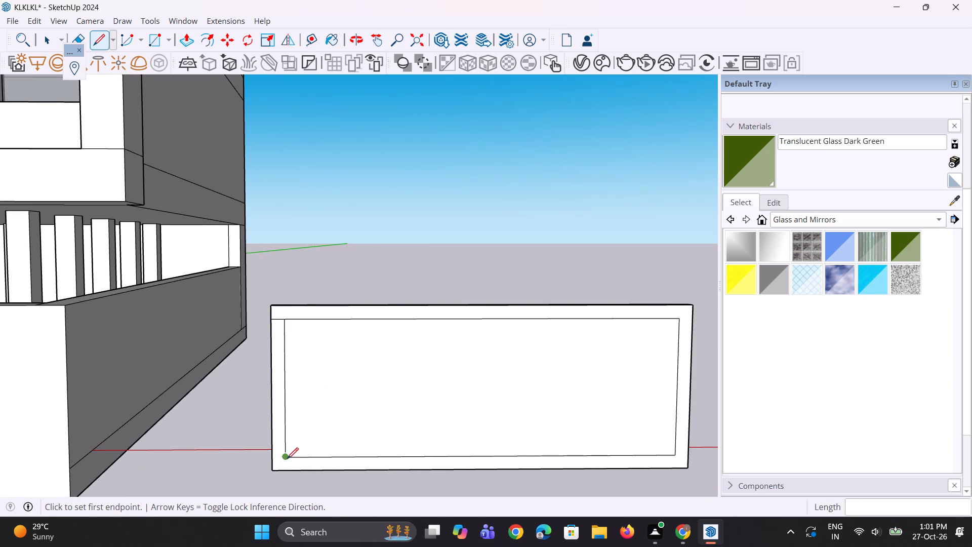
left_click(287, 459)
left_click(272, 455)
key("space")
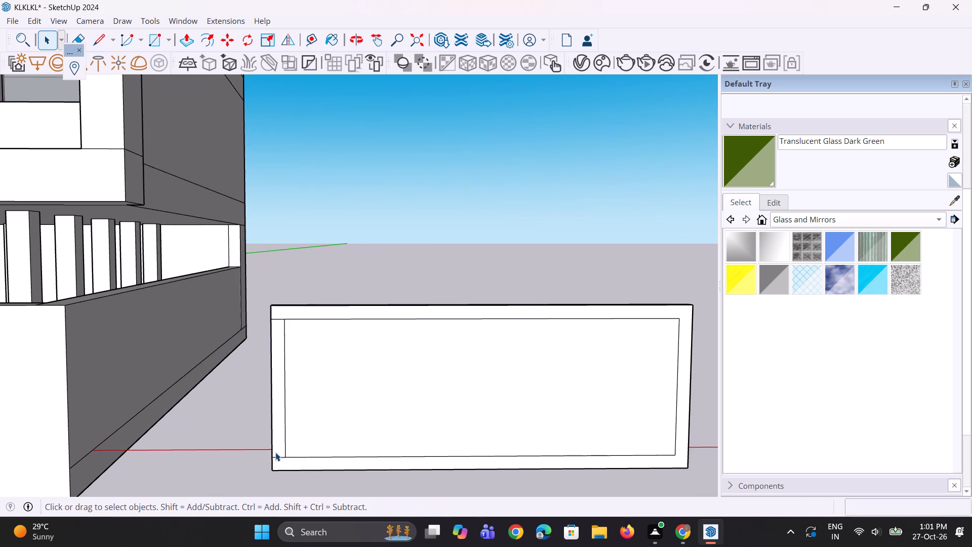
Copy the building-side frame strip to the panel's opposite side, dividing the distance with /2 to add a middle strip.
left_click(275, 447)
scroll(268, 452, "down", 3)
key("m")
scroll(285, 462, "up", 1)
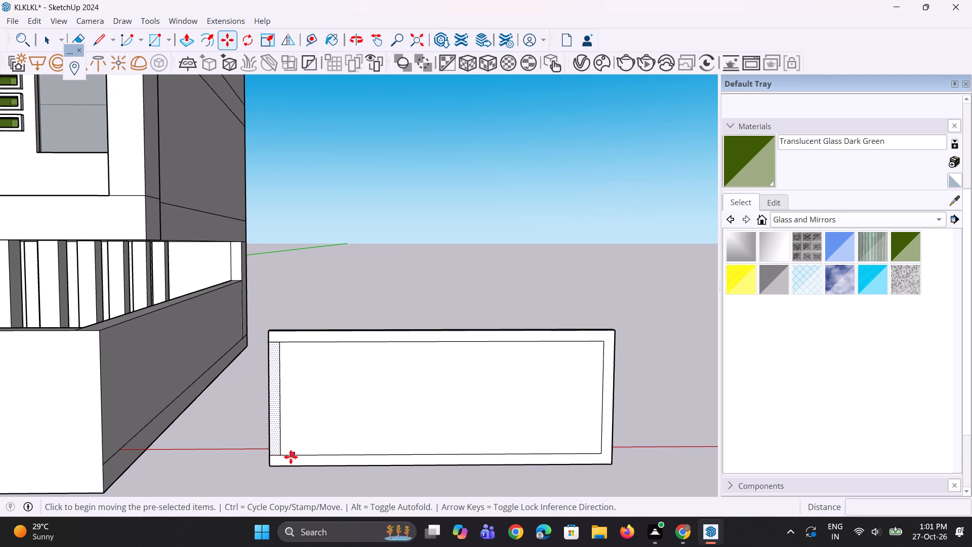
left_click(281, 457)
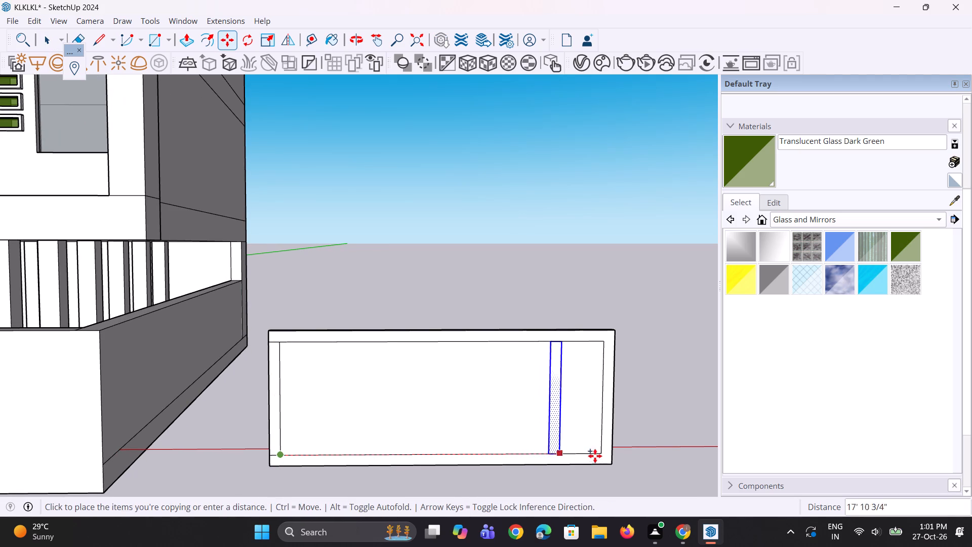
left_click(610, 456)
type("/2")
key("Return")
key("space")
key("space")
scroll(497, 423, "up", 3)
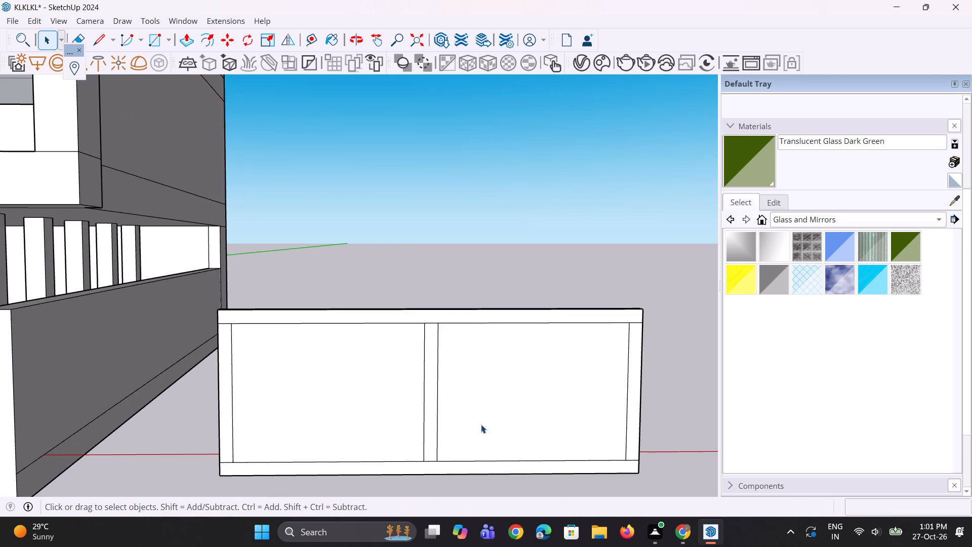
Move the middle strip away from the building, splitting the panel into one wide and one narrow bay.
left_click(423, 441)
scroll(423, 441, "up", 3)
key("m")
left_click(423, 441)
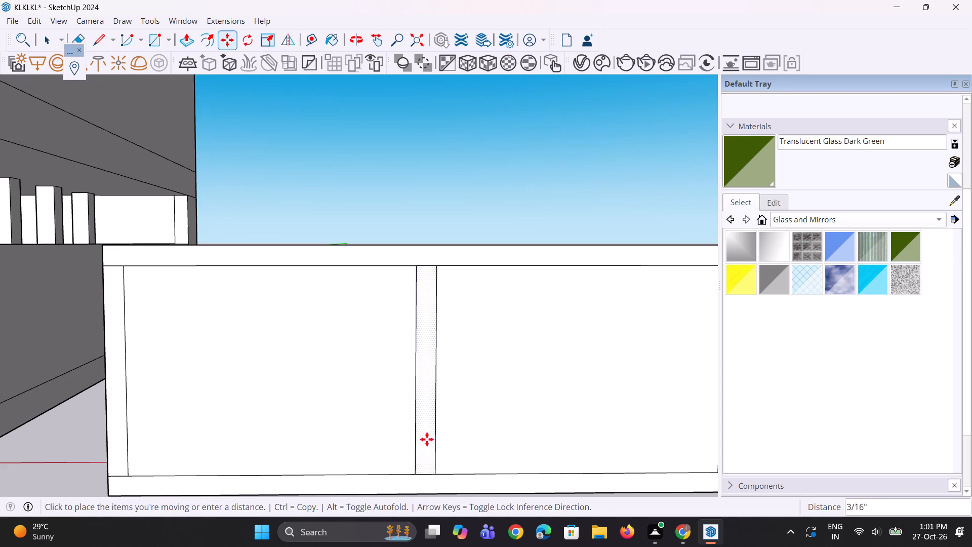
left_click(550, 441)
scroll(473, 433, "down", 3)
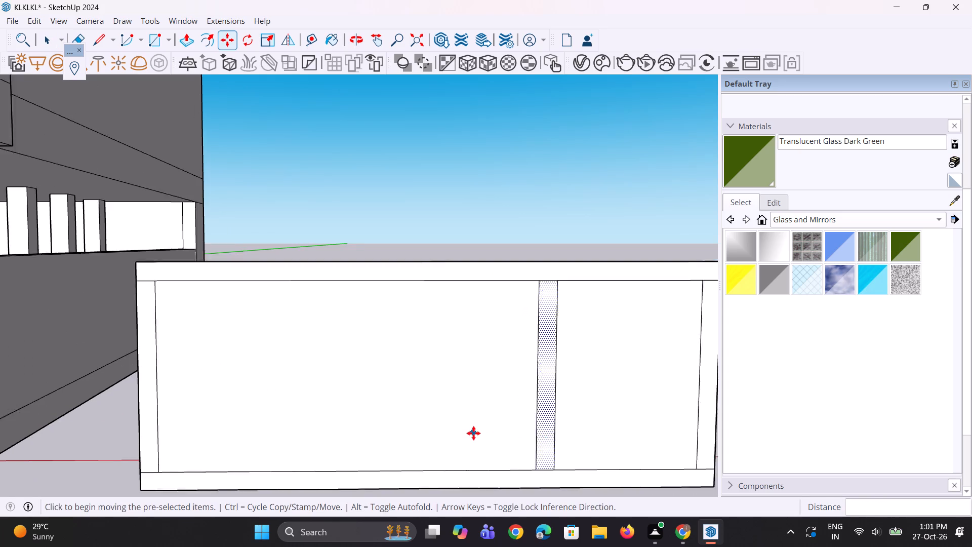
scroll(473, 433, "down", 4)
middle_click_drag(464, 435, 447, 446)
key("space")
key("space")
scroll(476, 350, "up", 2)
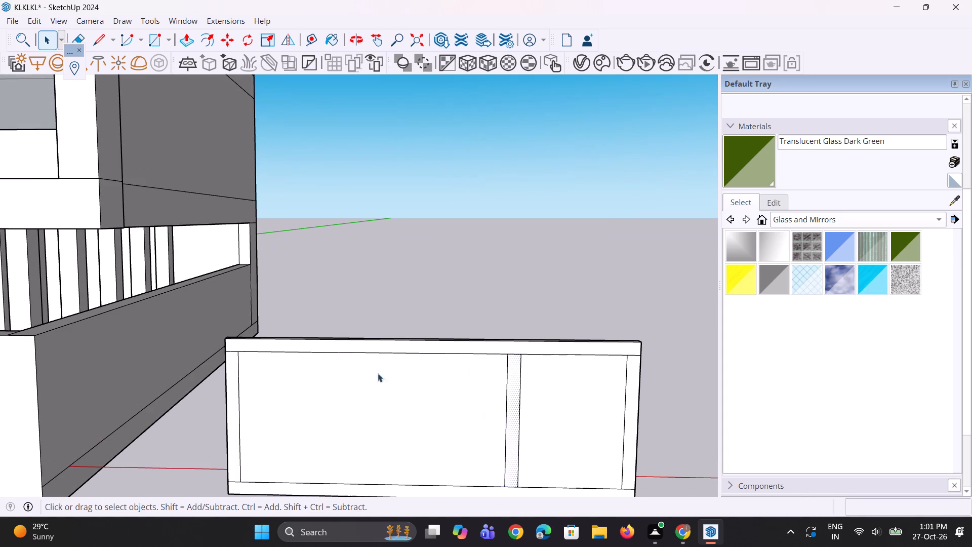
left_click(370, 290)
Erase the leftover line segments where the vertical strips meet the upper frame border of the gate panel.
scroll(234, 343, "up", 6)
key("e")
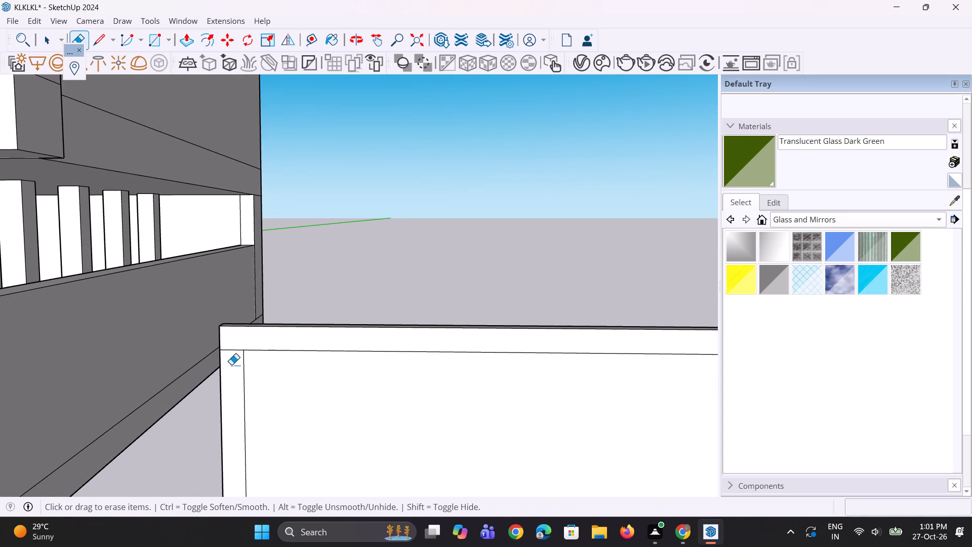
left_click_drag(235, 348, 235, 355)
scroll(192, 387, "down", 4)
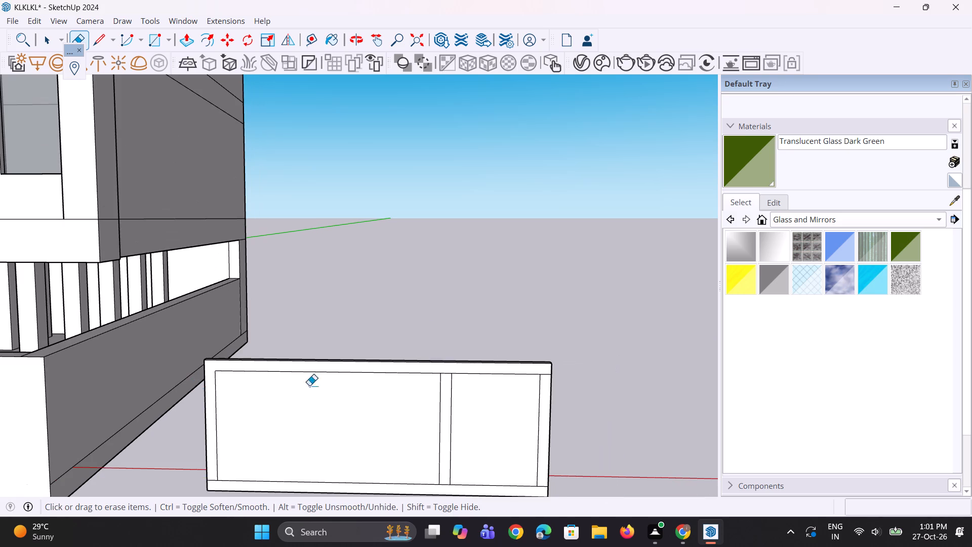
scroll(416, 384, "up", 4)
left_click_drag(452, 368, 451, 377)
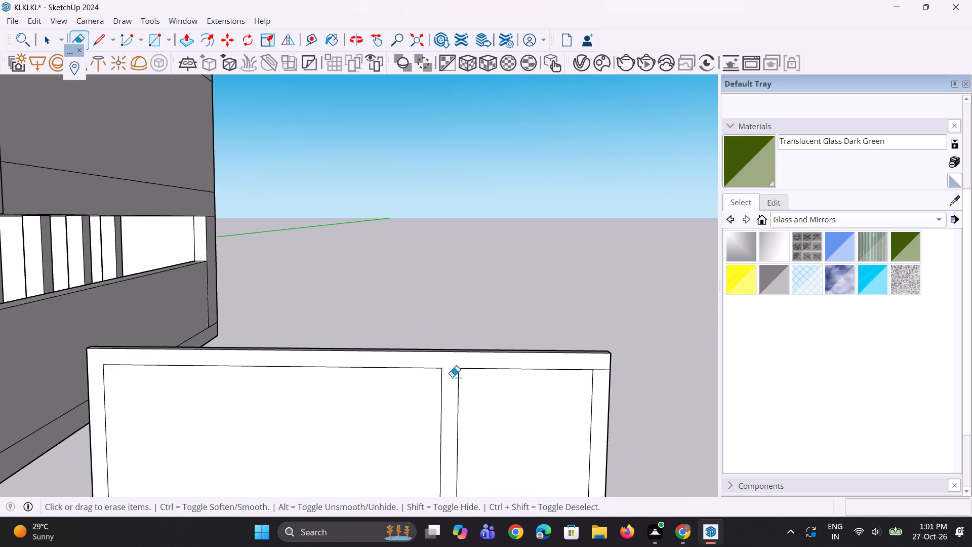
scroll(591, 361, "up", 2)
left_click_drag(598, 372, 601, 376)
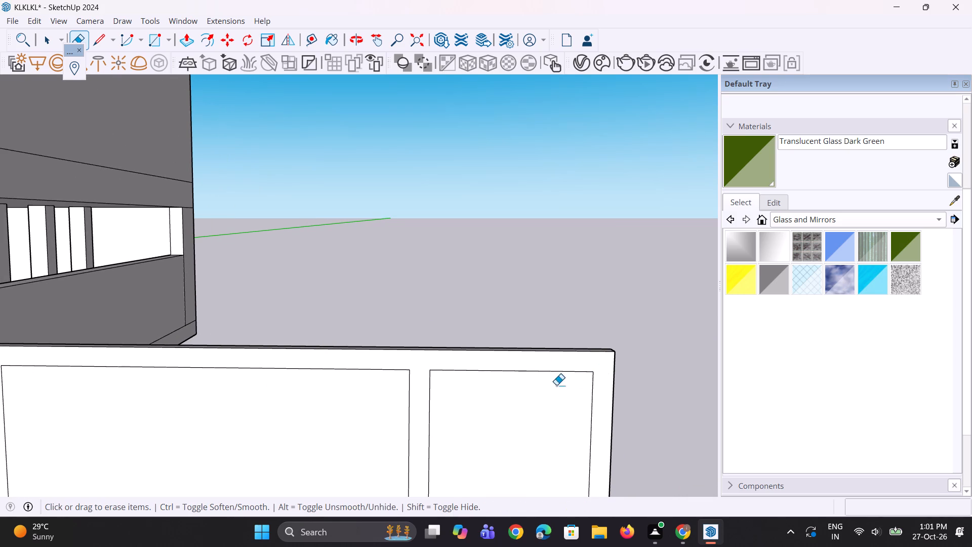
Erase the leftover line segments where the vertical strips meet the panel's lower frame border.
scroll(553, 386, "down", 4)
scroll(501, 339, "down", 4)
scroll(529, 476, "up", 11)
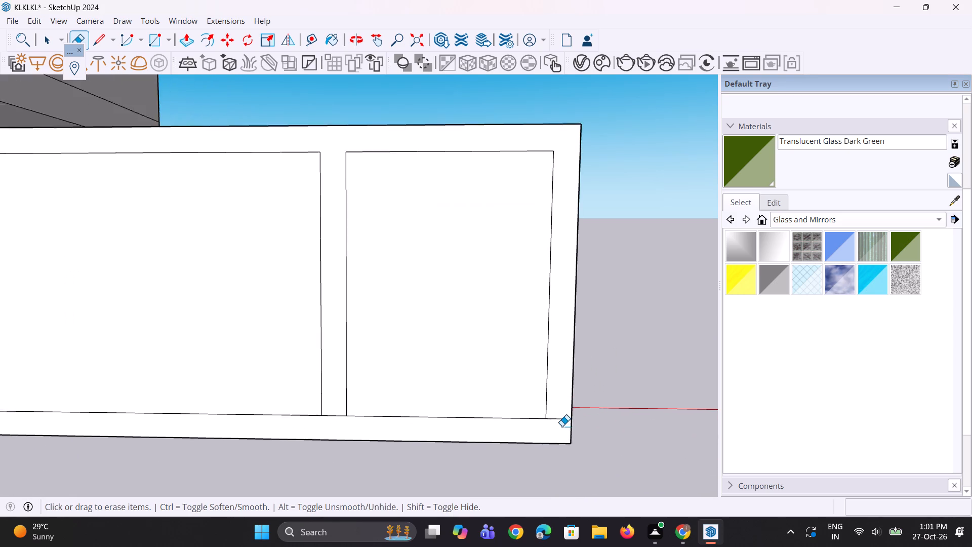
scroll(562, 426, "up", 3)
left_click_drag(566, 417, 565, 422)
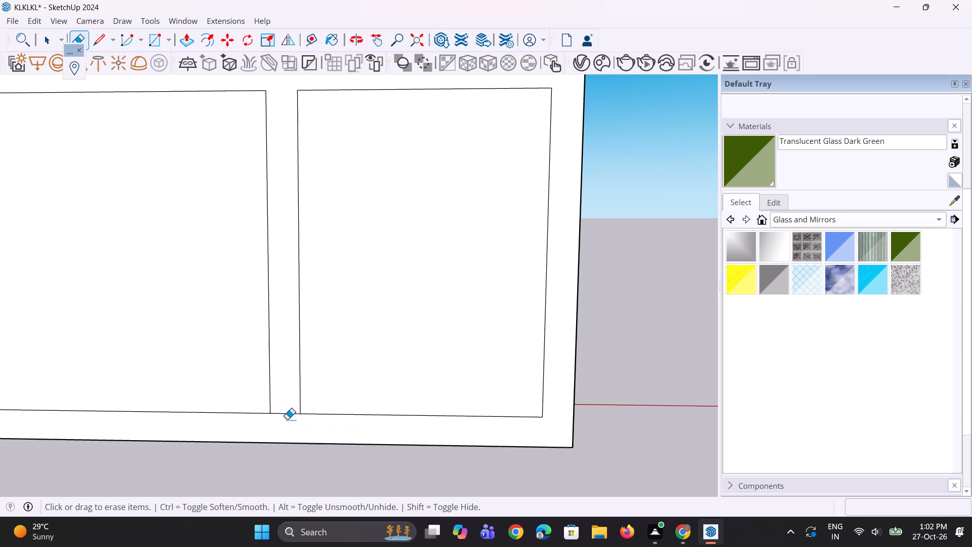
left_click_drag(287, 414, 287, 421)
scroll(594, 455, "down", 8)
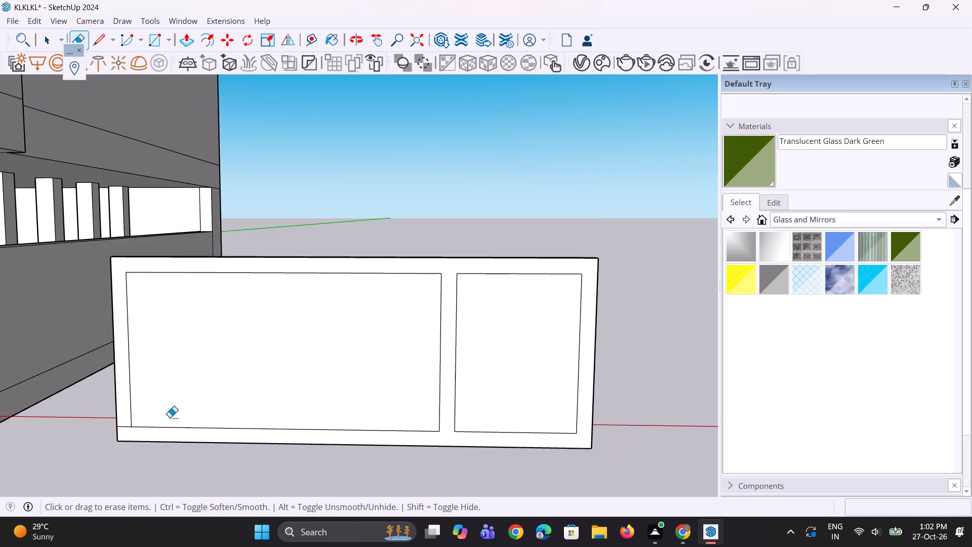
scroll(164, 416, "up", 6)
left_click_drag(106, 429, 106, 438)
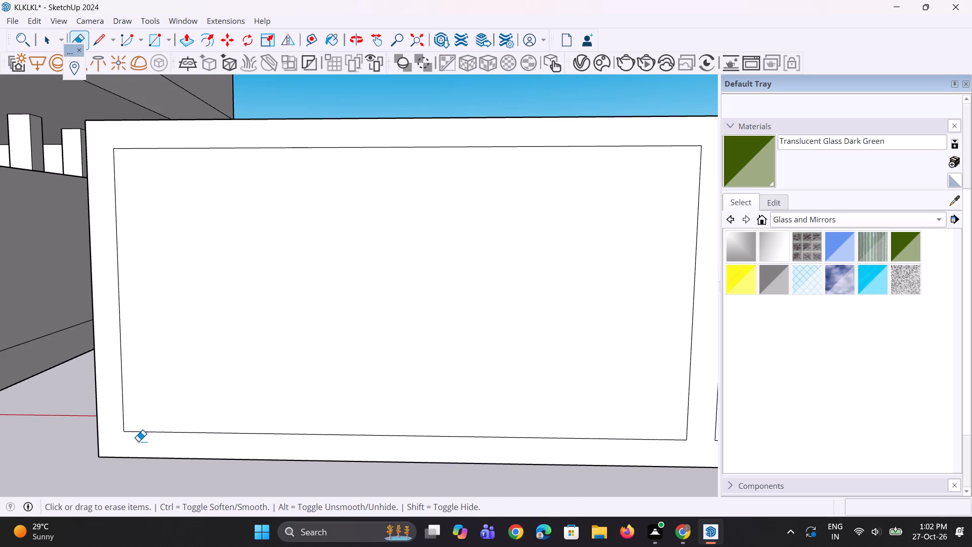
scroll(143, 445, "down", 5)
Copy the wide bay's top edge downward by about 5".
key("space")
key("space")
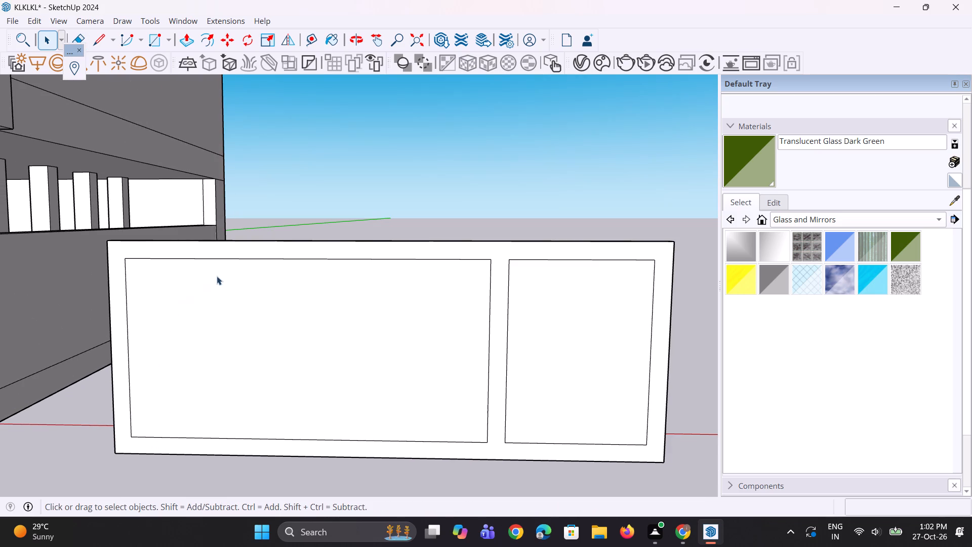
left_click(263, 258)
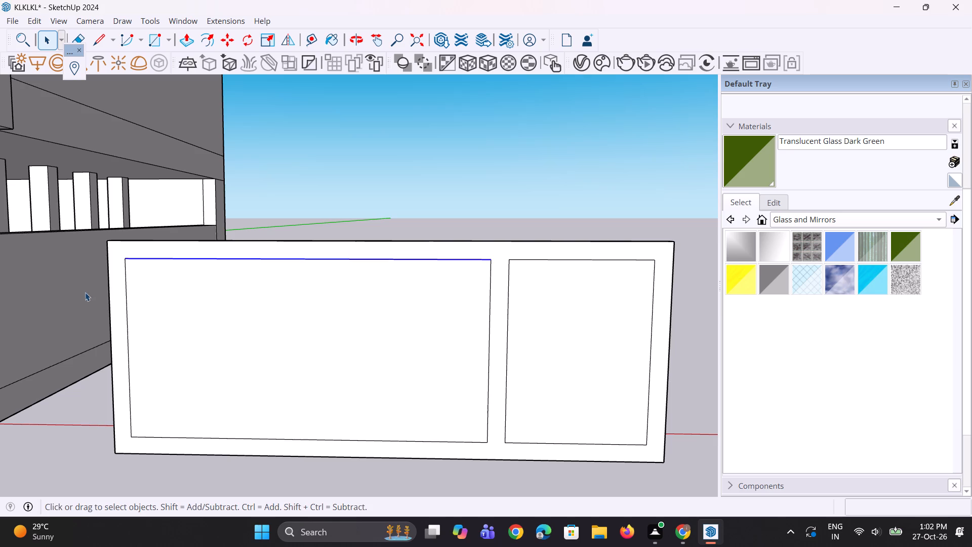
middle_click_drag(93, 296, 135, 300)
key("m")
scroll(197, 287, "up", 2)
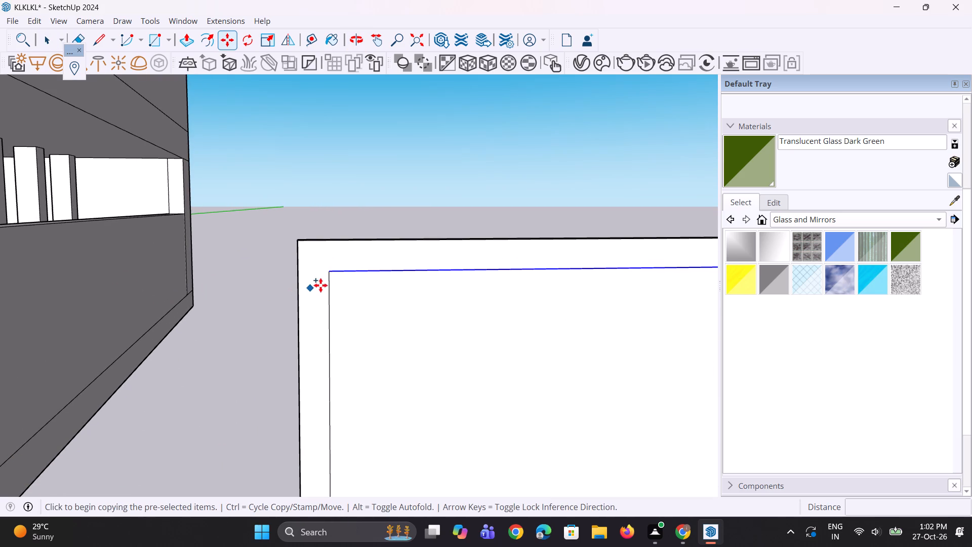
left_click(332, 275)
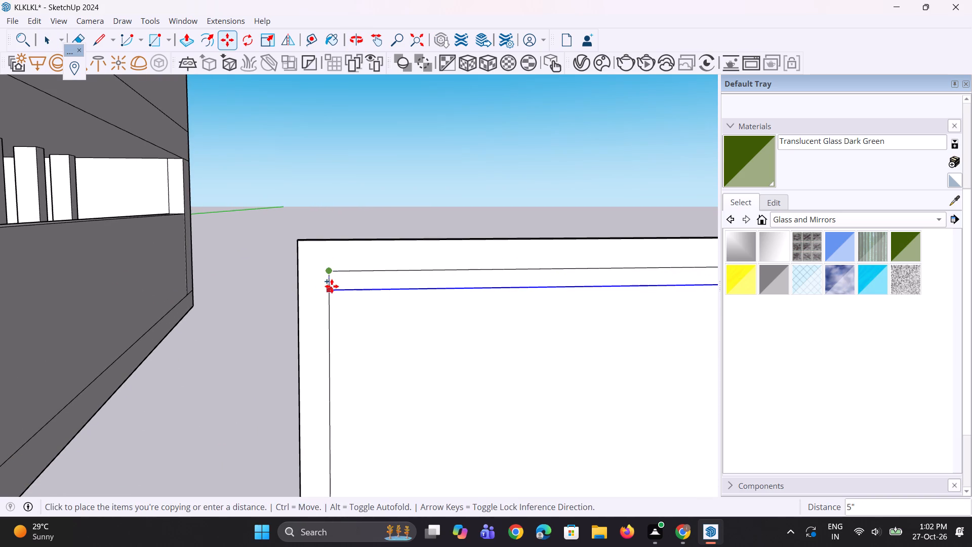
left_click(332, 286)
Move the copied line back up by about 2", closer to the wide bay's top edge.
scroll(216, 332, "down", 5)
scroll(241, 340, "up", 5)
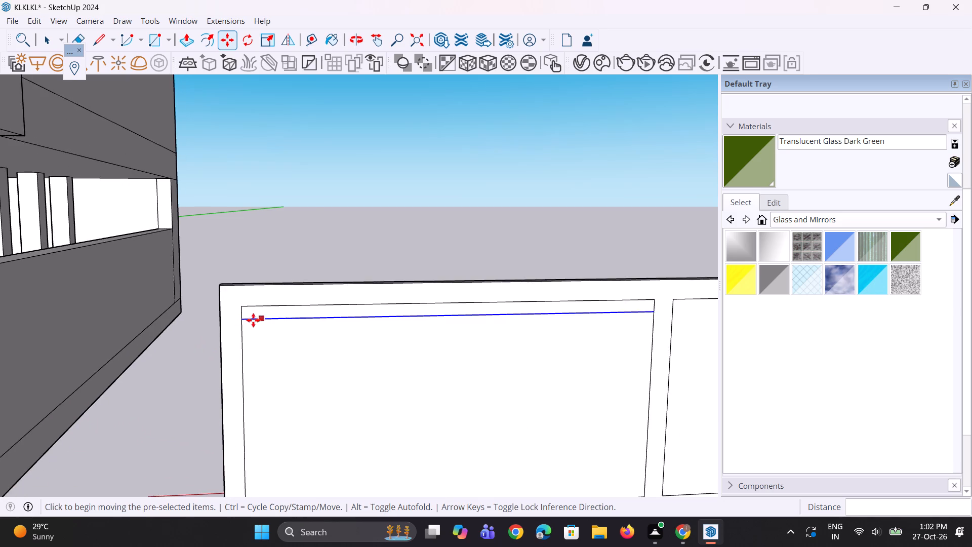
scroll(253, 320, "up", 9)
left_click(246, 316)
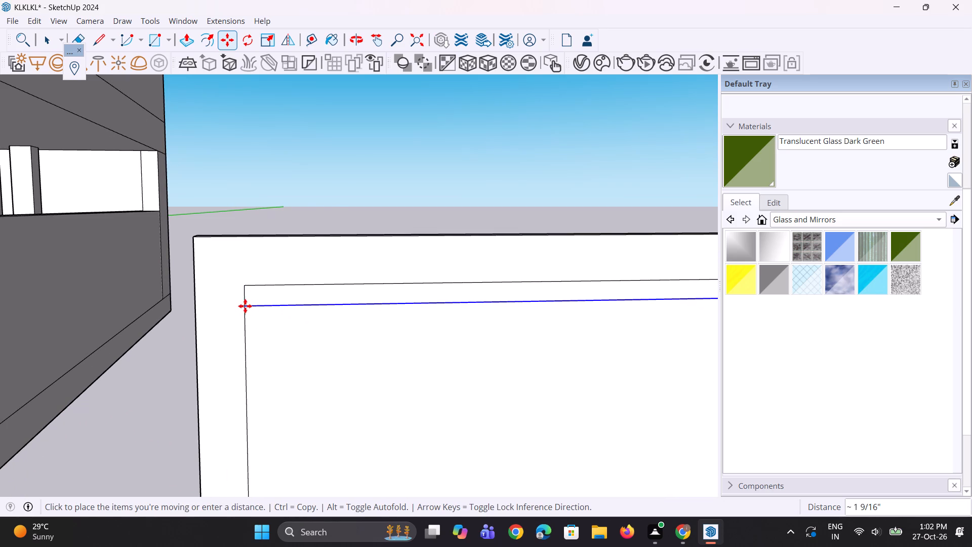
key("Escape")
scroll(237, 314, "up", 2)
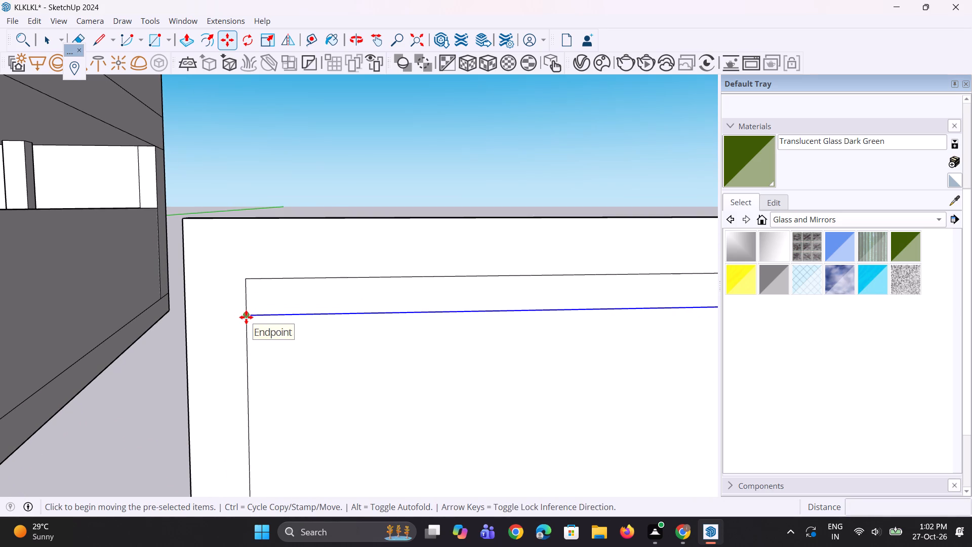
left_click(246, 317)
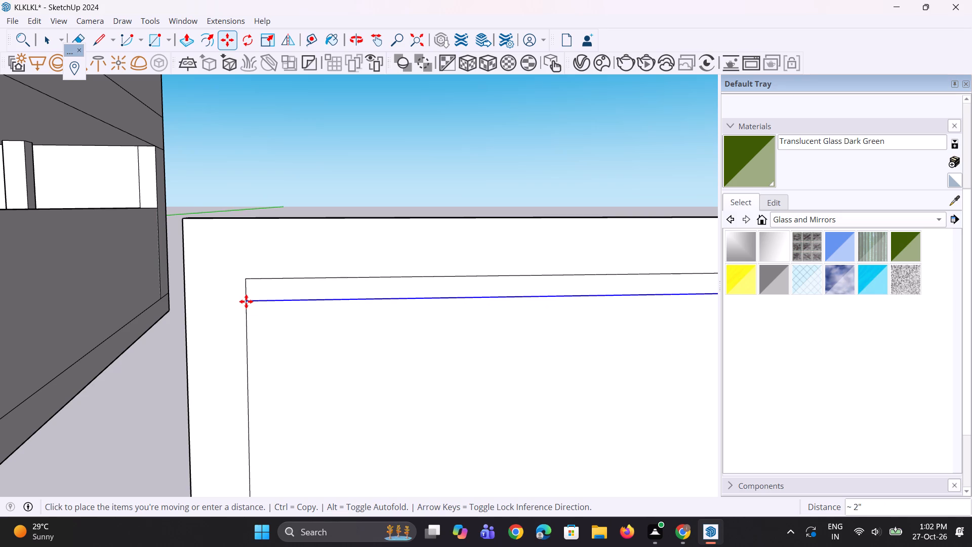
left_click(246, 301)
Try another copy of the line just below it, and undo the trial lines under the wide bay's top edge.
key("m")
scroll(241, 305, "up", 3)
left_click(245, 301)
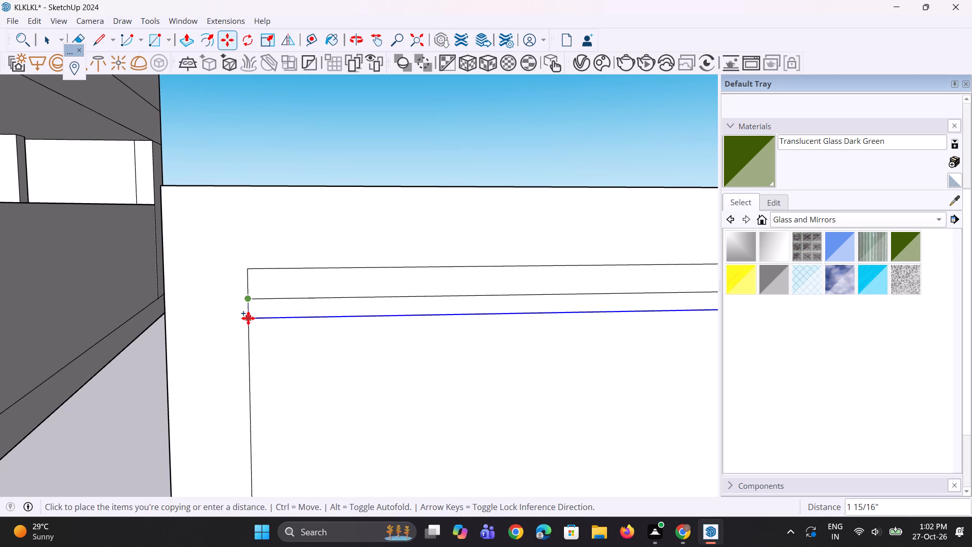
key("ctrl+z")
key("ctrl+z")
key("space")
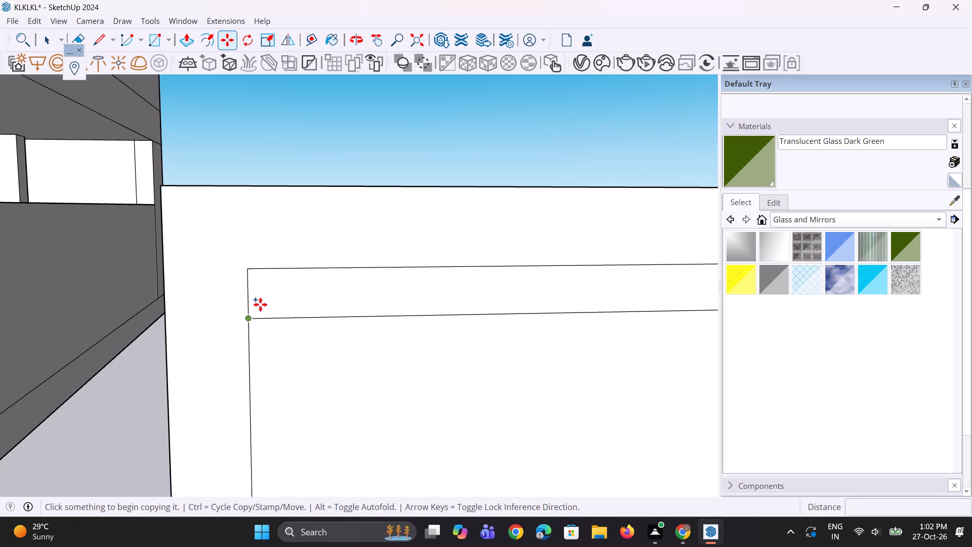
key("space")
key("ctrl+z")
Copy the wide bay's top edge 1.5" downward.
key("space")
key("space")
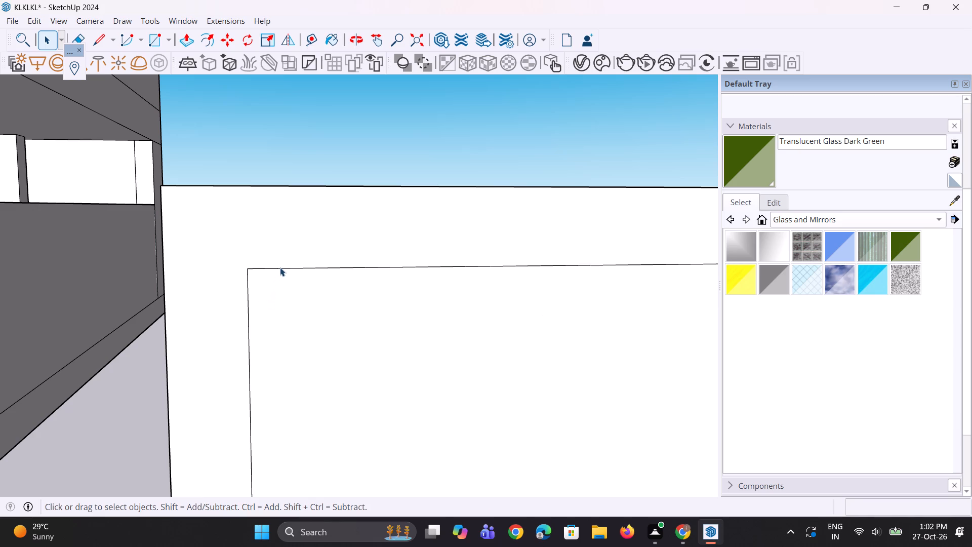
left_click(280, 267)
key("m")
scroll(245, 290, "up", 2)
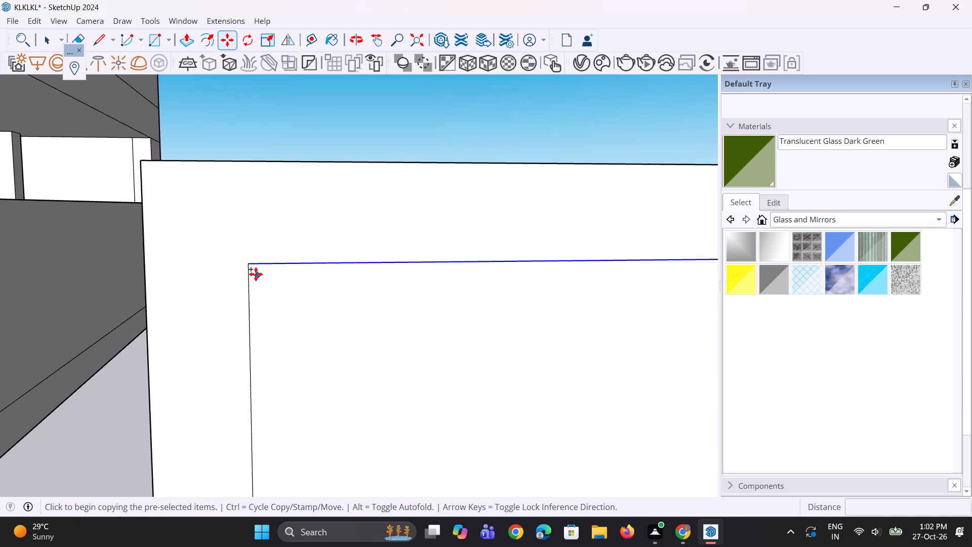
left_click(251, 268)
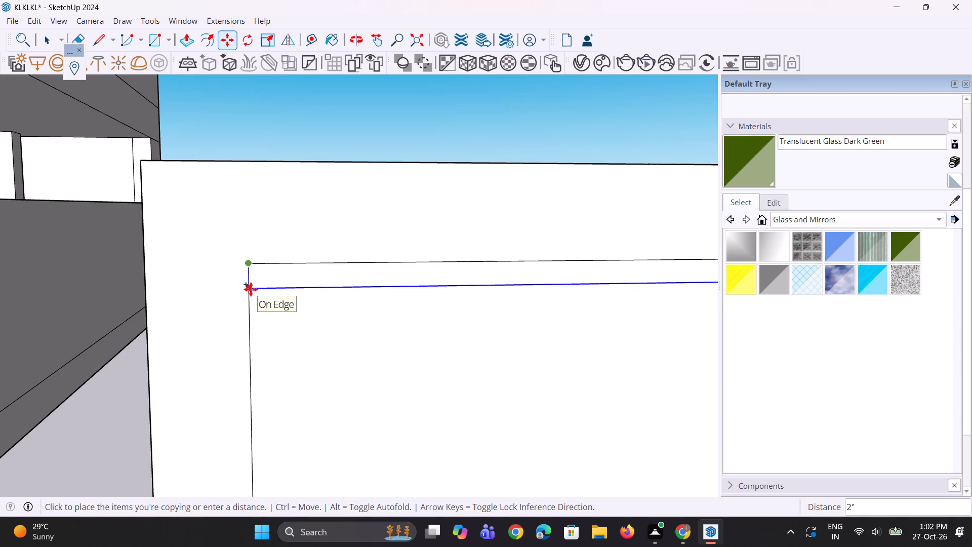
key("1")
key("period")
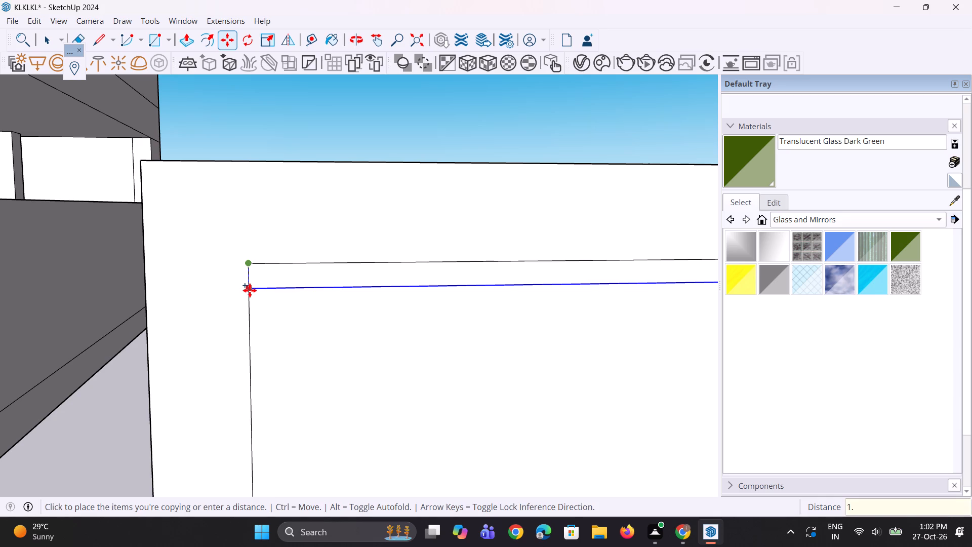
key("5")
key("shift+quotedbl")
key("Return")
middle_click(256, 292)
Copy the new line another 2" downward to outline a thin horizontal slat.
key("space")
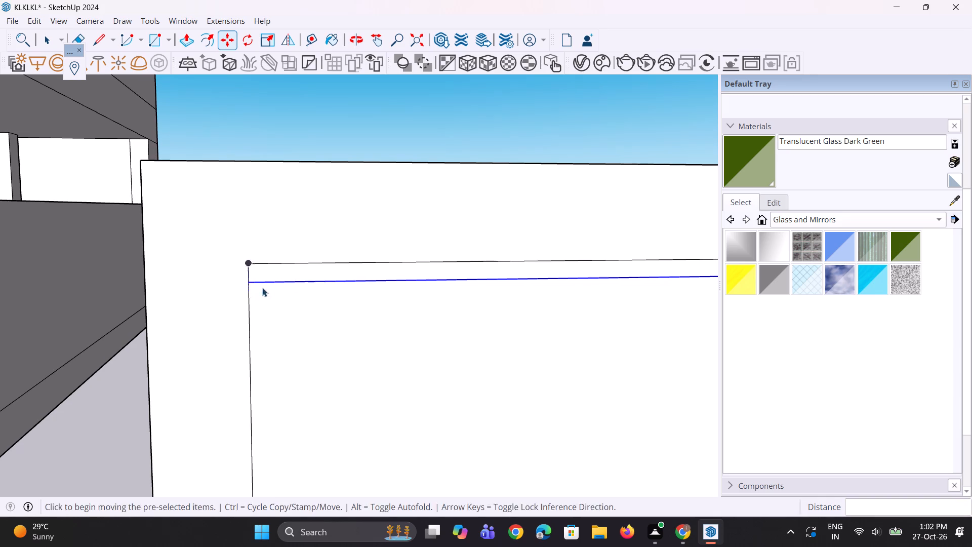
left_click(269, 283)
key("m")
scroll(256, 290, "up", 2)
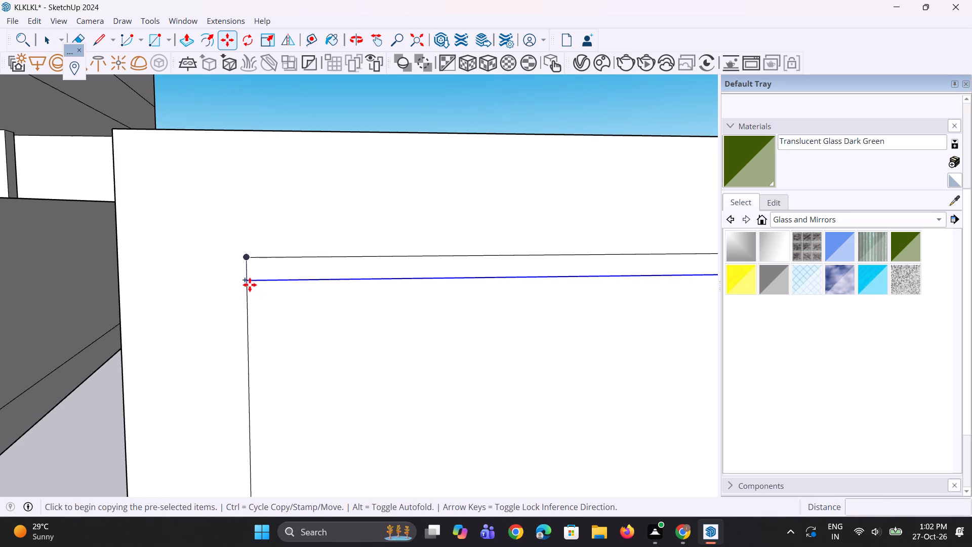
left_click(248, 284)
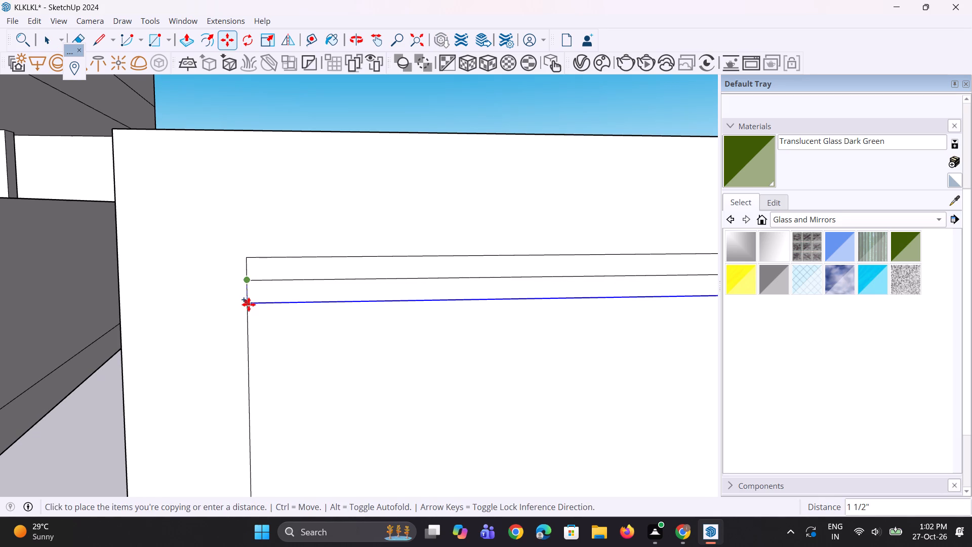
type("2\"")
key("Return")
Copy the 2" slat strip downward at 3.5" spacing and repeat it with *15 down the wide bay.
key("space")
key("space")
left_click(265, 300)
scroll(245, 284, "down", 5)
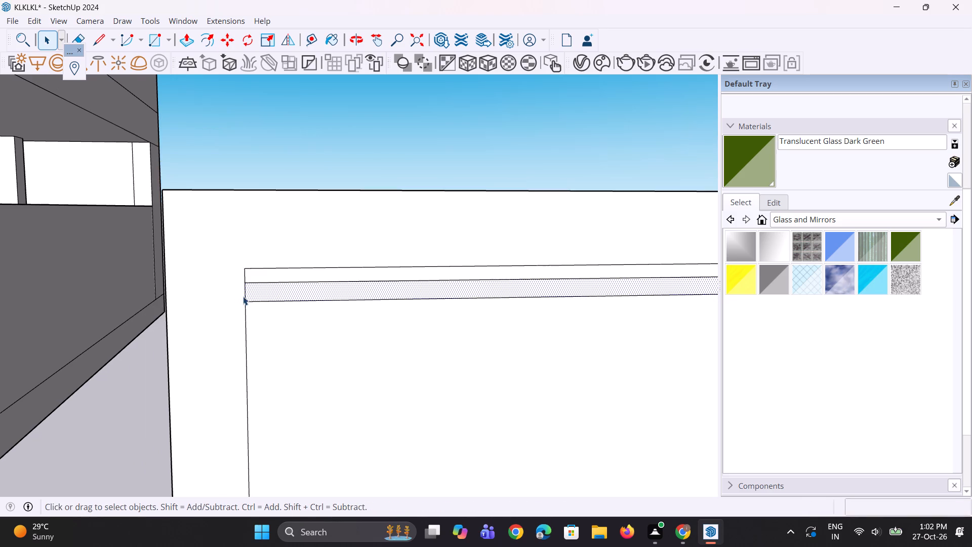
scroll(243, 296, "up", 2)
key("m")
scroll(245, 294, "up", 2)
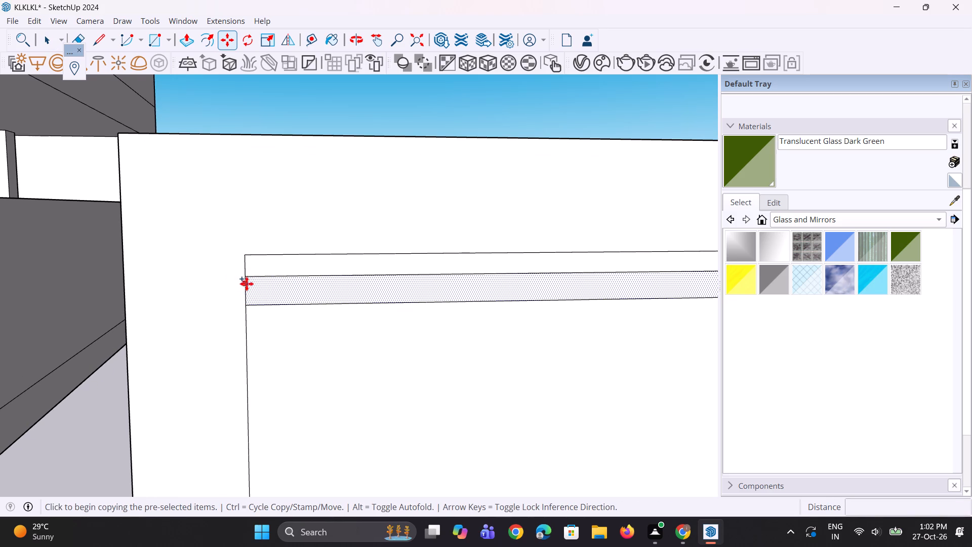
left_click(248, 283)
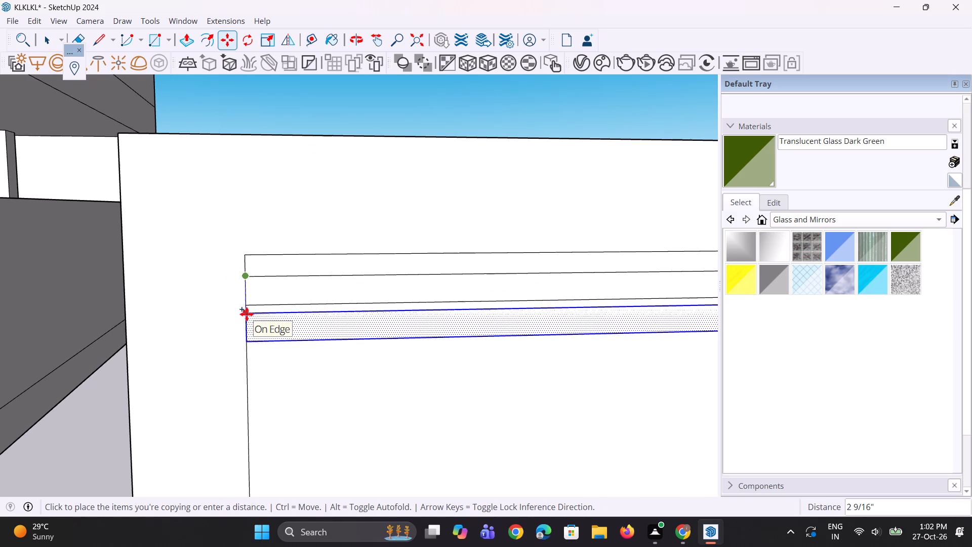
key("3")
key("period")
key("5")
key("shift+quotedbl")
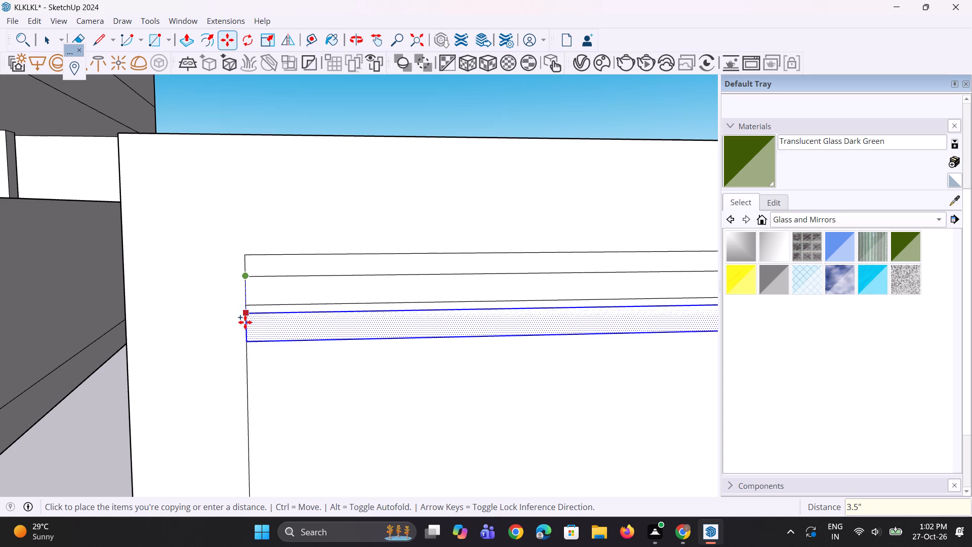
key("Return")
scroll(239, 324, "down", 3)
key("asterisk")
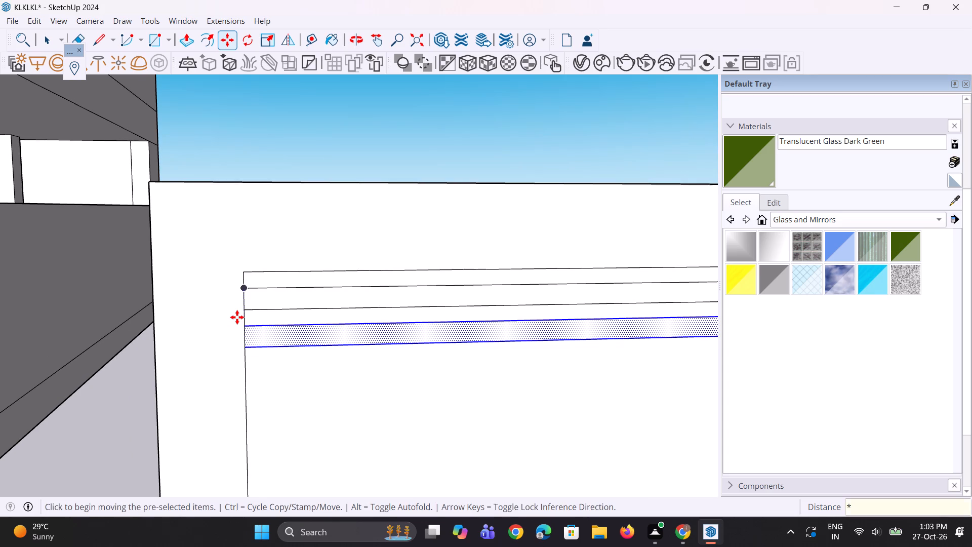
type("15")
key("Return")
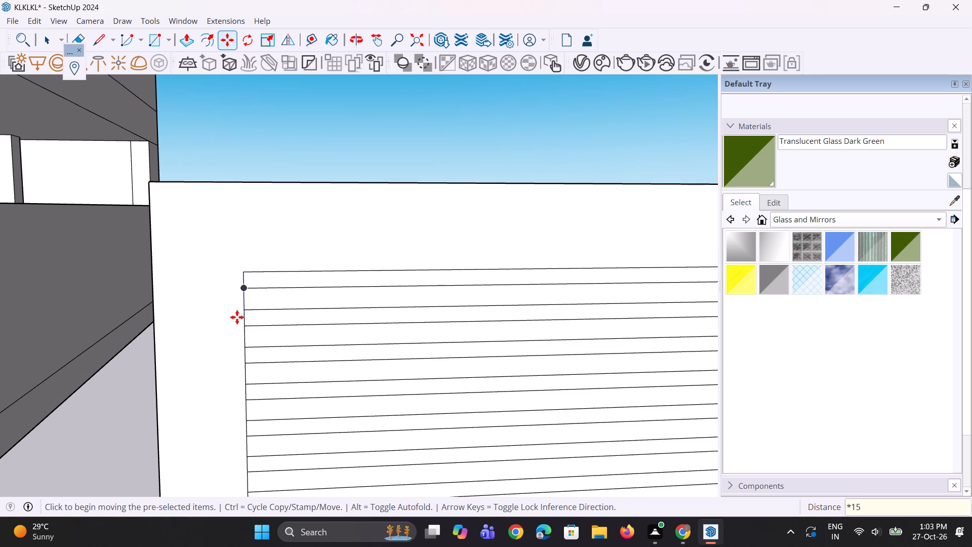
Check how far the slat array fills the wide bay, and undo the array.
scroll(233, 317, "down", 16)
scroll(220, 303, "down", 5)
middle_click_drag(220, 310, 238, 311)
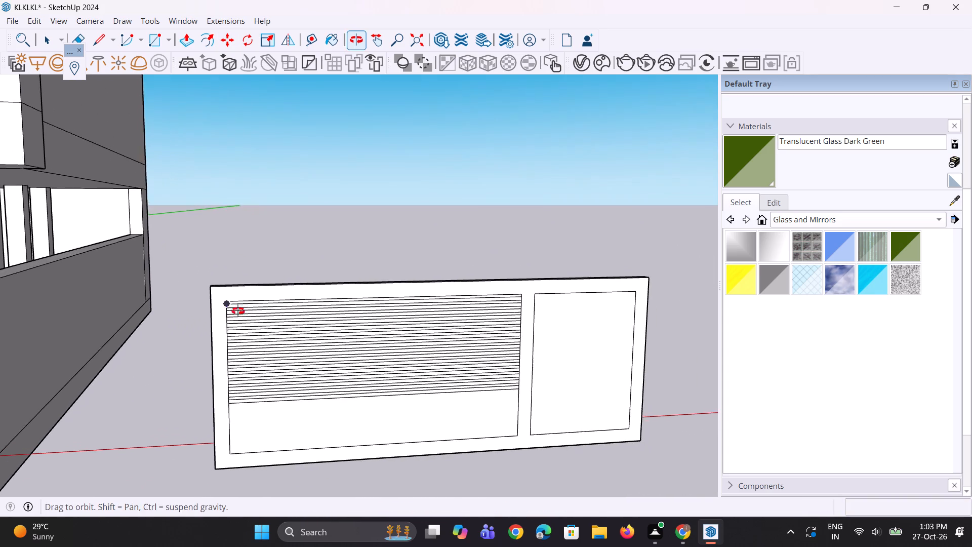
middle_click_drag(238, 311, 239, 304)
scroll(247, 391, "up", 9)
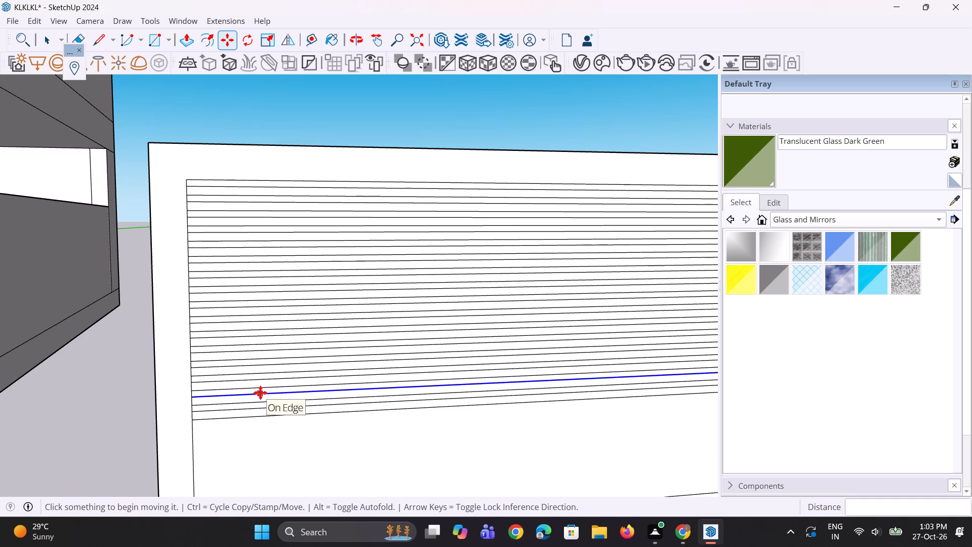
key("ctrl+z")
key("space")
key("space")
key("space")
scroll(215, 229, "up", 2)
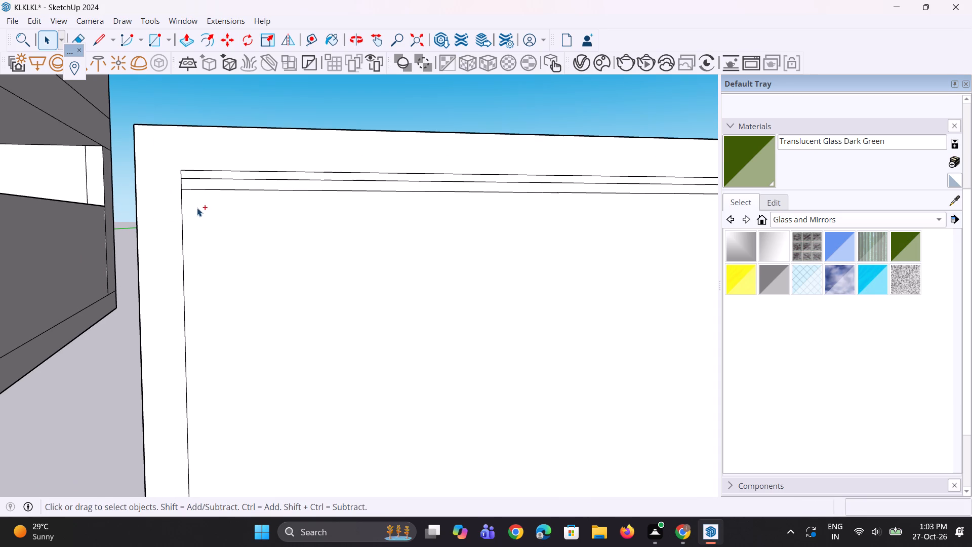
Undo the two slat lines copied below the wide bay's top edge.
key("ctrl+z")
scroll(190, 310, "down", 4)
key("ctrl+z")
key("space")
scroll(198, 224, "up", 1)
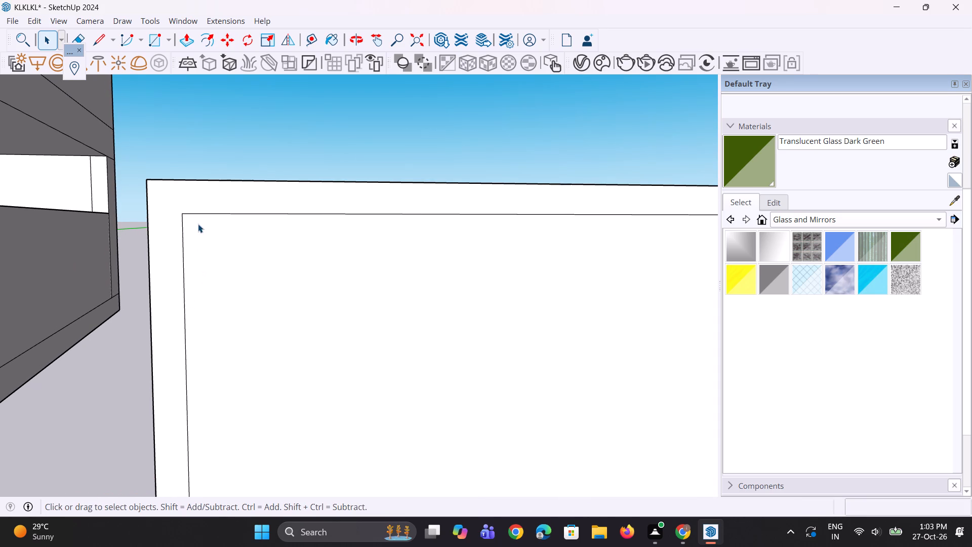
Copy the wide bay's top edge 2" downward.
key("space")
left_click(206, 215)
scroll(199, 214, "up", 3)
key("m")
scroll(196, 214, "up", 3)
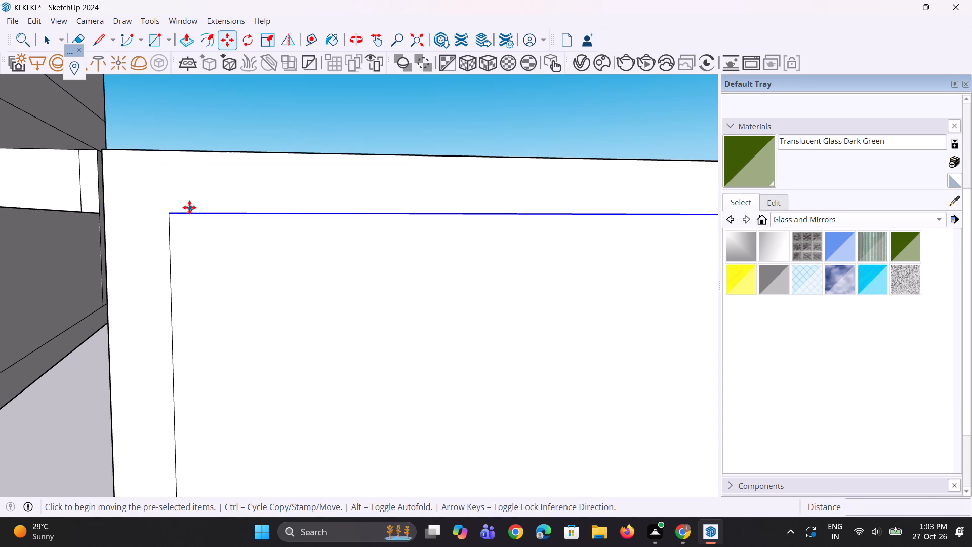
left_click(169, 215)
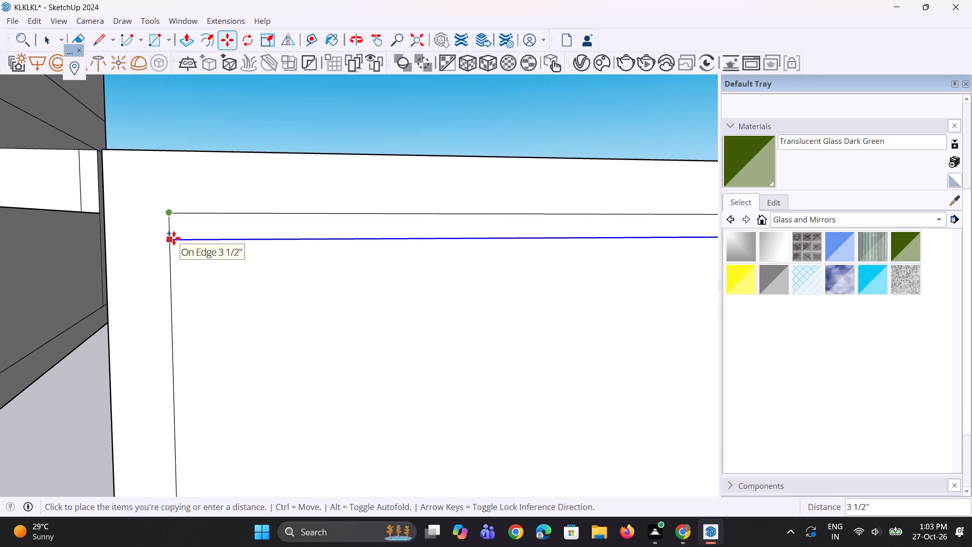
key("2")
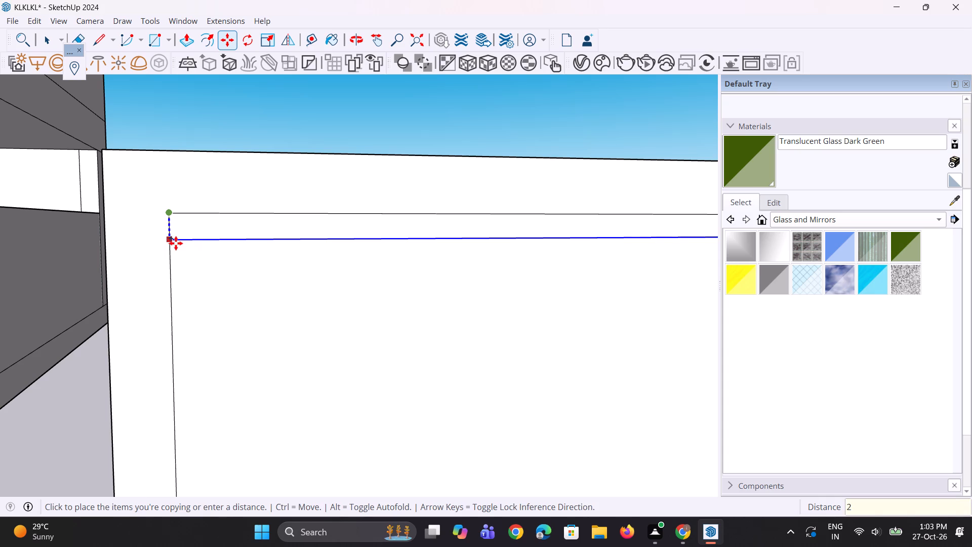
key("shift+quotedbl")
key("Return")
key("space")
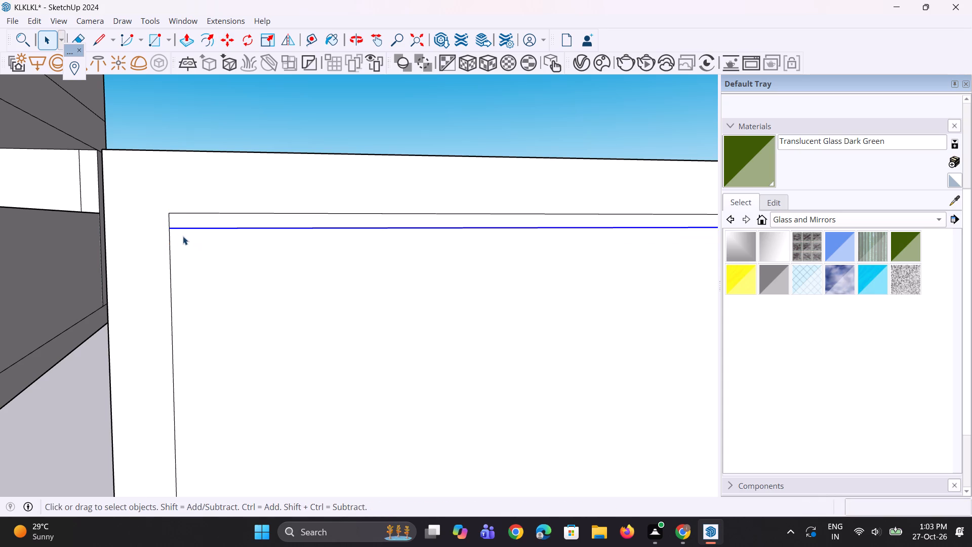
Copy the new line another 3" downward to outline a horizontal slat.
key("m")
scroll(180, 238, "up", 1)
left_click(170, 232)
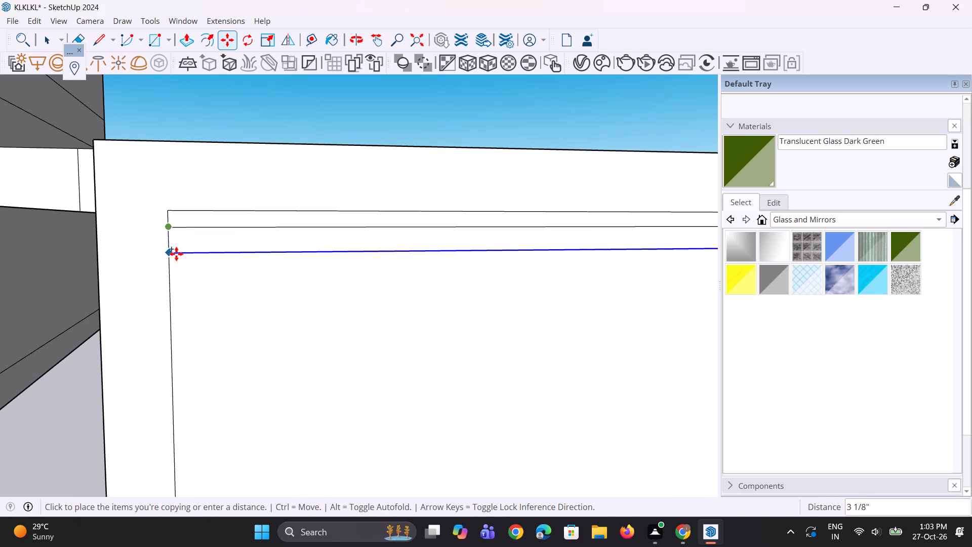
type("3\"")
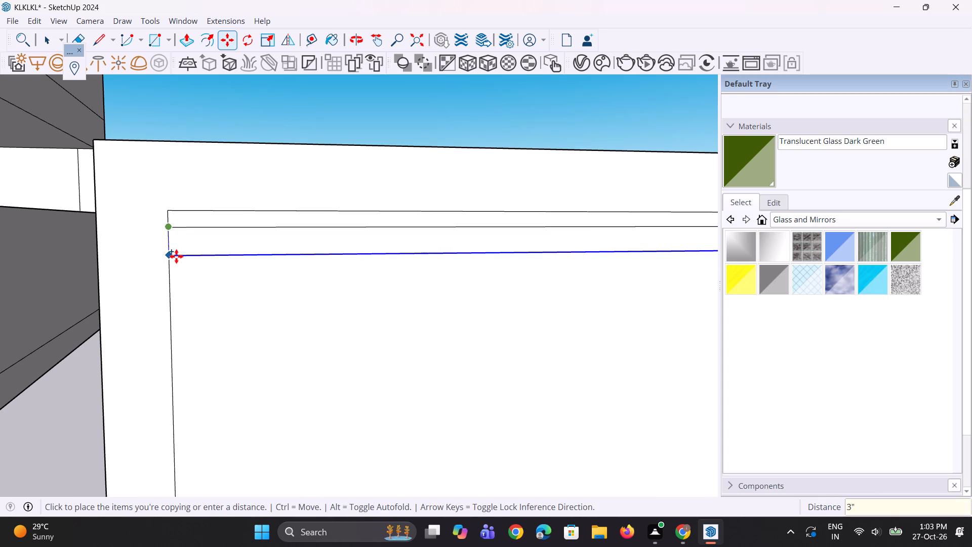
key("Return")
key("space")
key("space")
scroll(167, 256, "down", 4)
middle_click(166, 256)
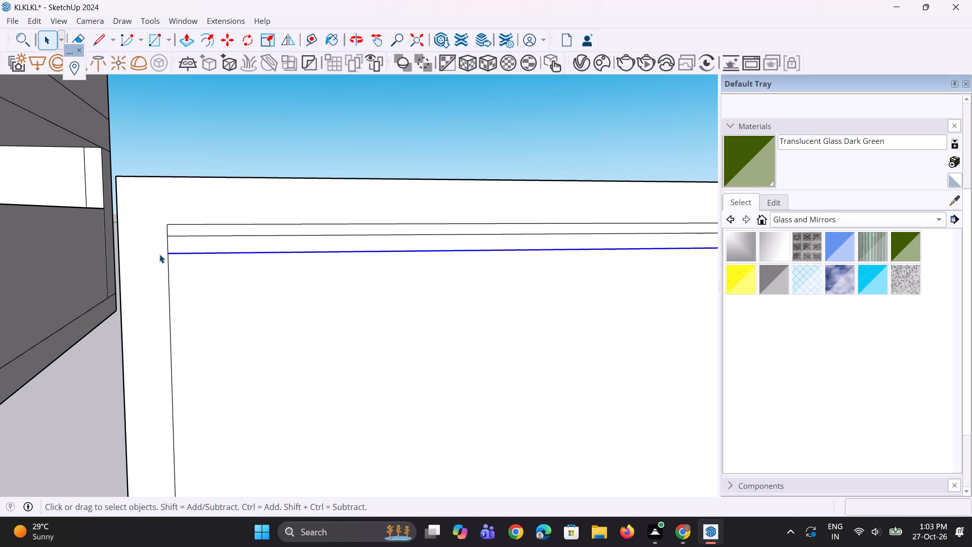
Copy the 3" slat strip downward at 5" spacing and repeat it with *25 down the wide bay.
key("space")
left_click(187, 247)
scroll(176, 247, "up", 2)
key("m")
scroll(164, 253, "up", 2)
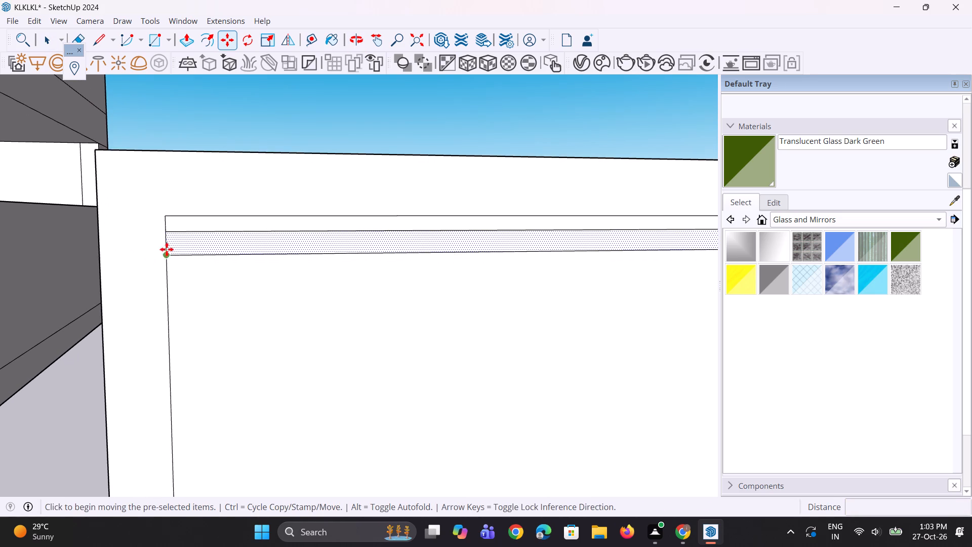
left_click(169, 231)
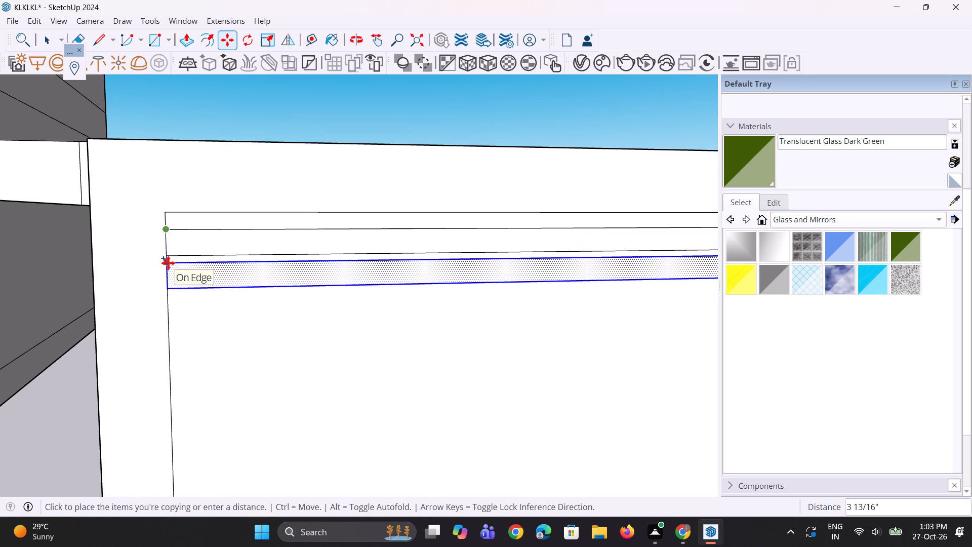
key("5")
key("shift+quotedbl")
key("Return")
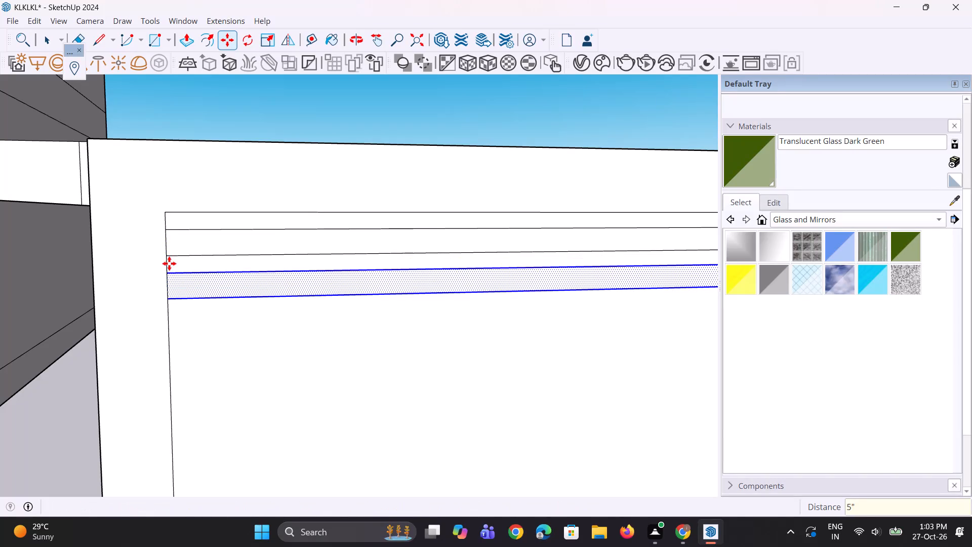
key("asterisk")
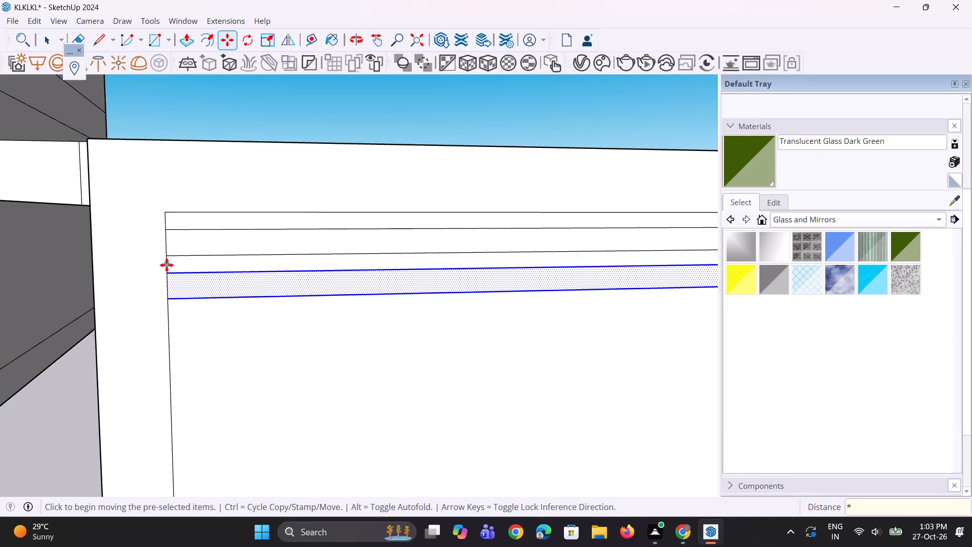
type("25")
key("Return")
Delete the face and edges of the lowest slat hanging below the gate panel.
scroll(146, 243, "down", 9)
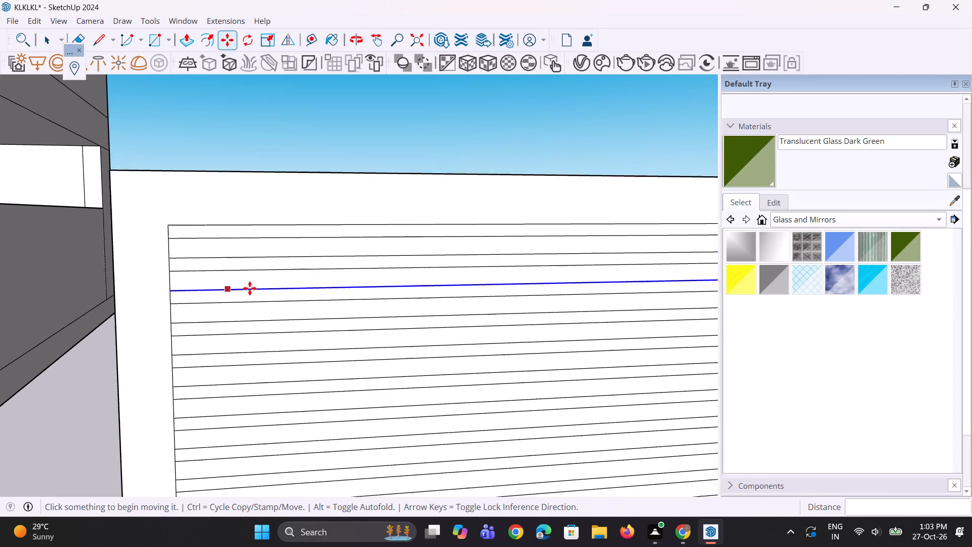
scroll(250, 288, "down", 16)
middle_click_drag(262, 255, 269, 258)
key("space")
scroll(258, 375, "up", 1)
key("space")
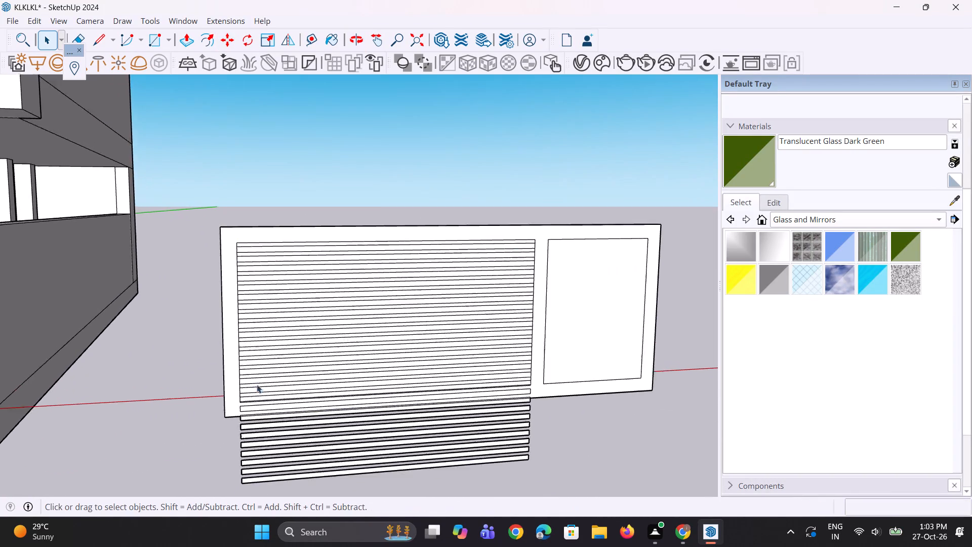
scroll(257, 384, "up", 3)
scroll(232, 372, "down", 9)
scroll(223, 426, "up", 10)
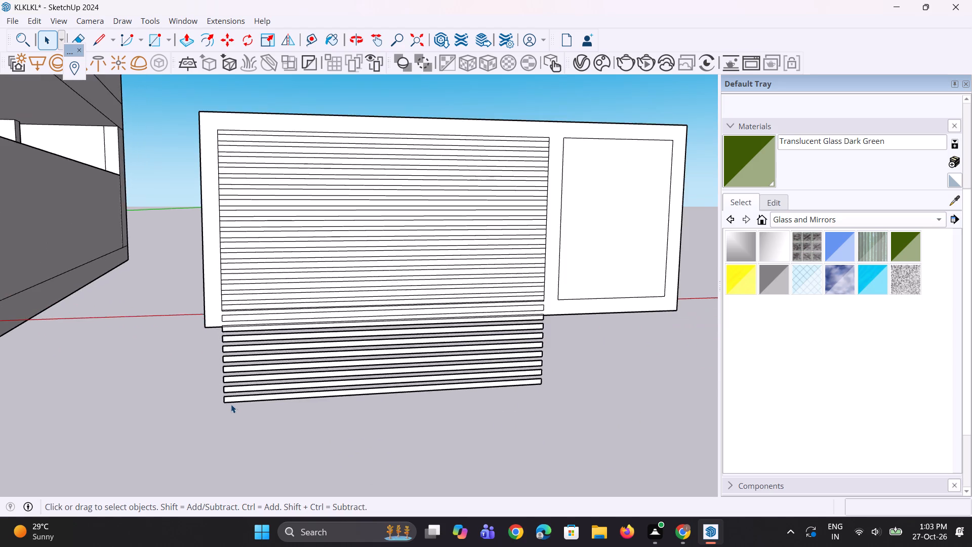
scroll(231, 404, "up", 10)
left_click(240, 402)
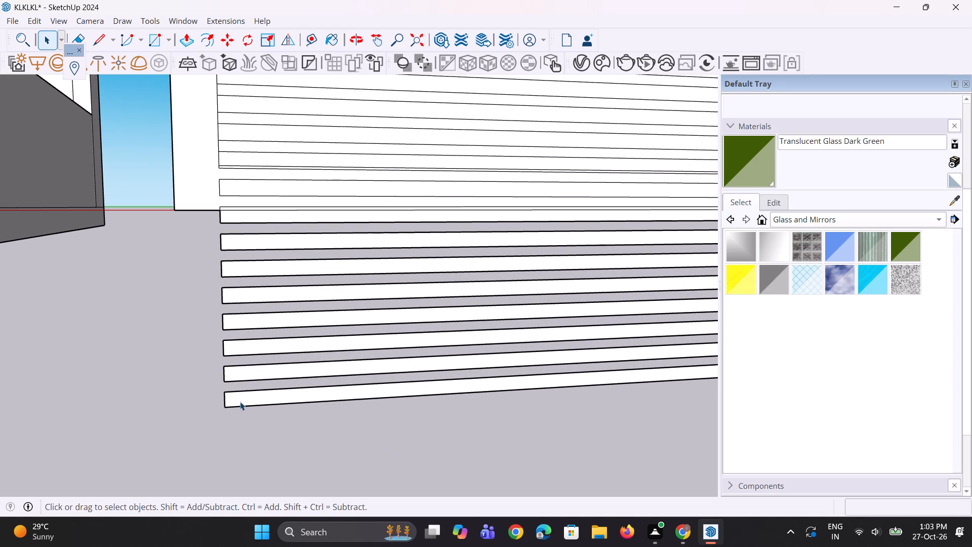
key("Delete")
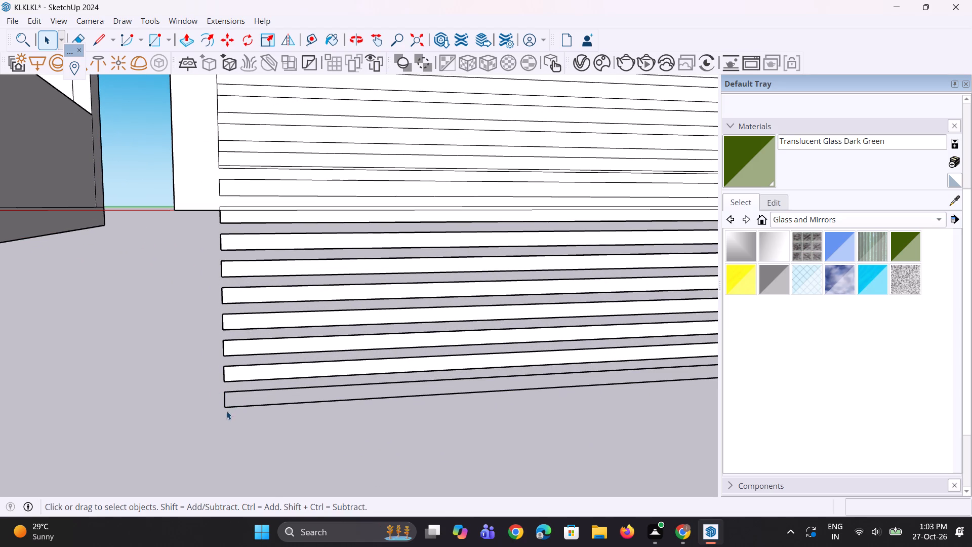
key("e")
double_click(247, 392)
left_click(238, 392)
left_click(231, 394)
left_click(222, 404)
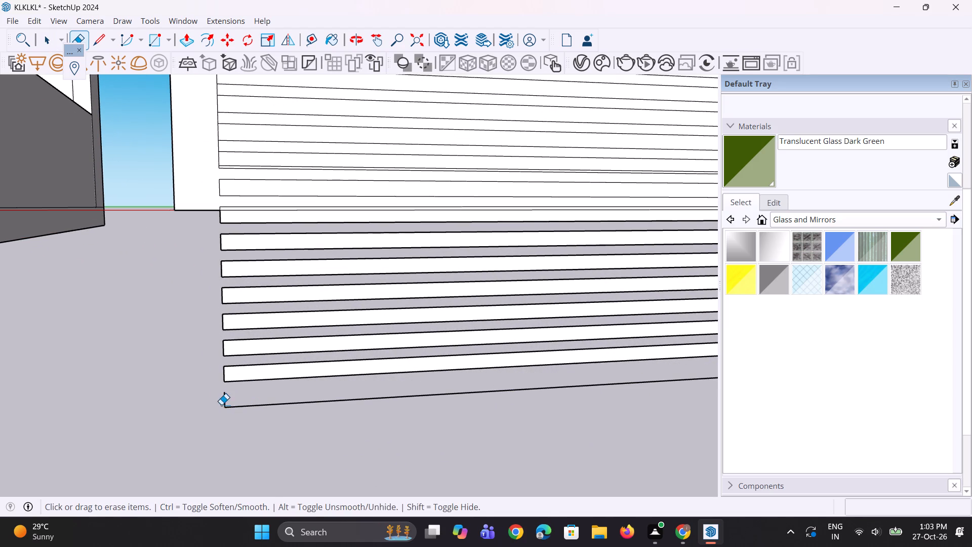
left_click_drag(221, 405, 232, 407)
left_click(233, 407)
scroll(168, 426, "down", 9)
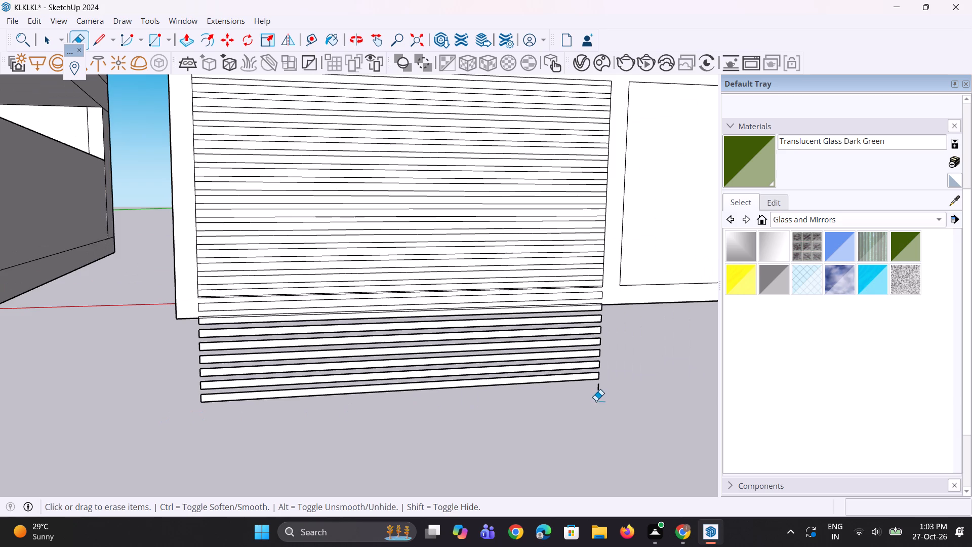
scroll(596, 400, "up", 4)
left_click(598, 385)
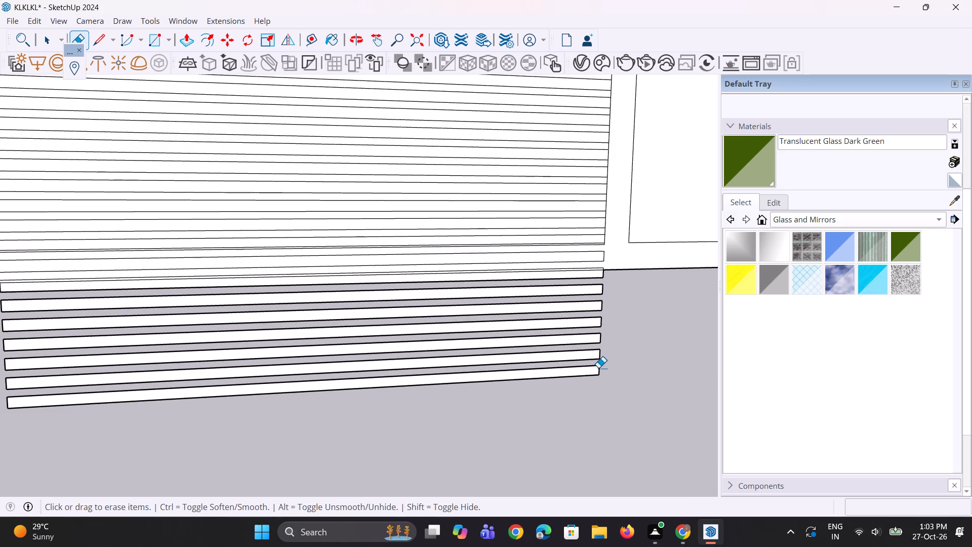
Erase the edges of the two lowest remaining slats below the gate panel.
left_click(598, 368)
scroll(602, 381, "down", 5)
scroll(273, 391, "up", 2)
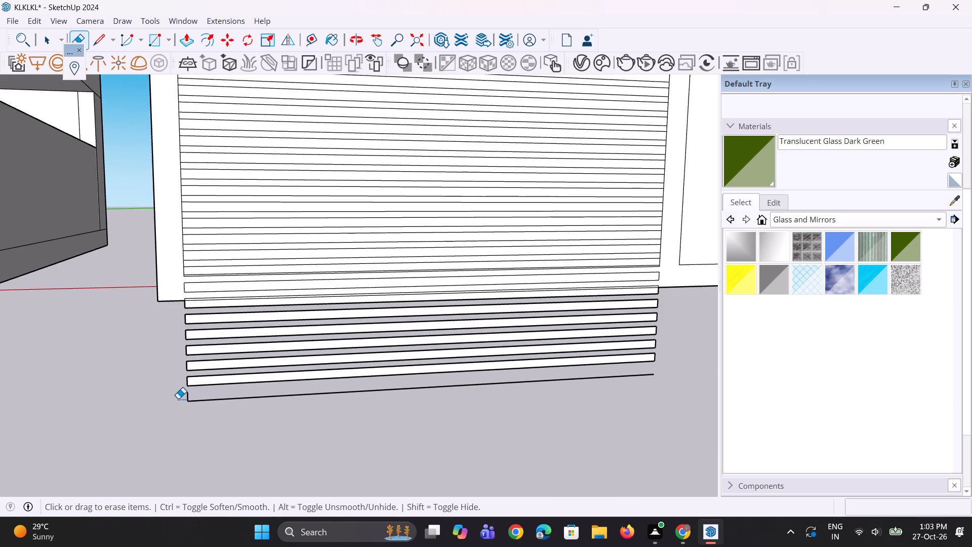
left_click(190, 401)
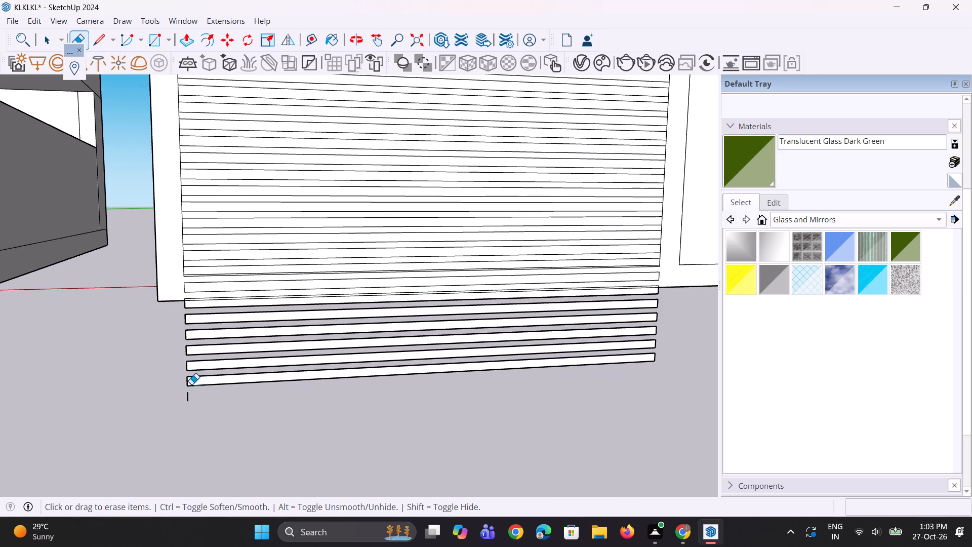
left_click(188, 400)
left_click(189, 387)
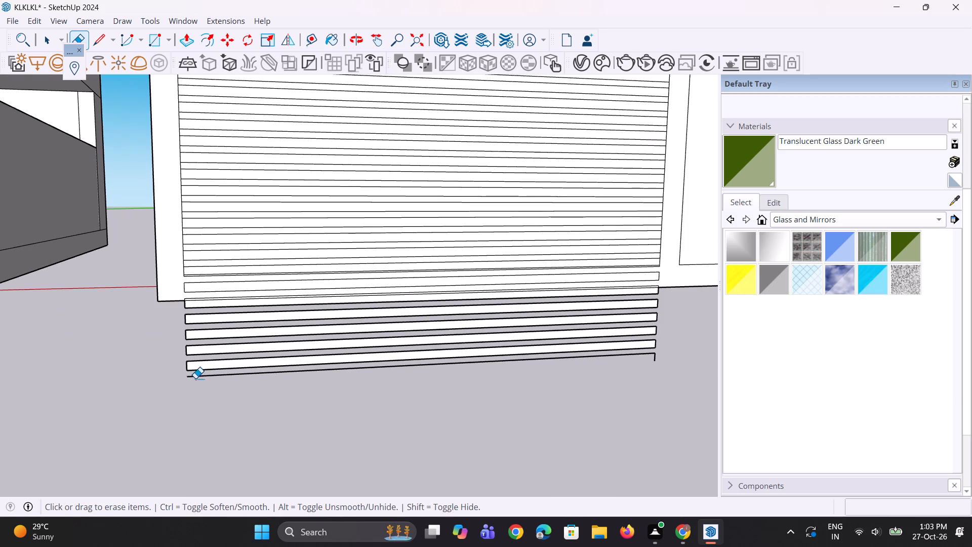
left_click(195, 378)
scroll(646, 351, "up", 2)
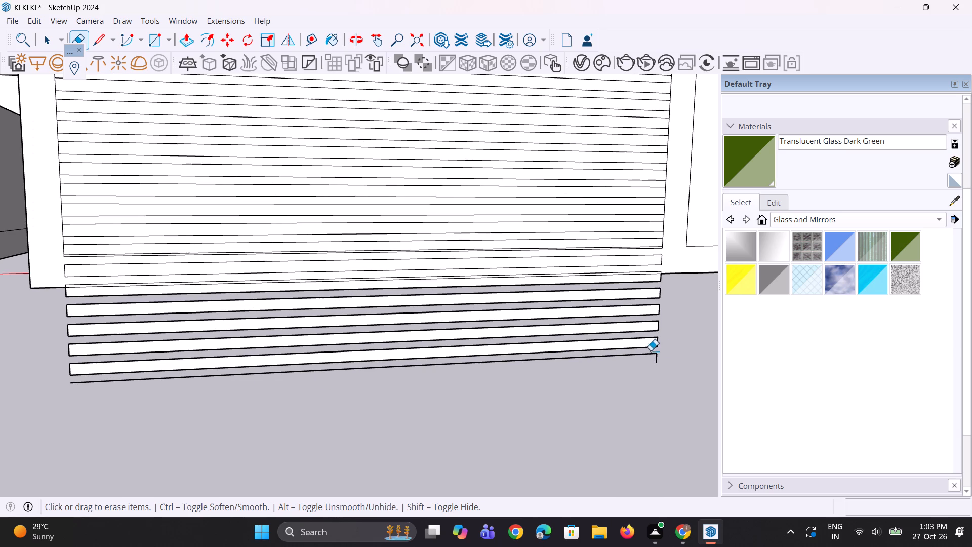
left_click(658, 357)
left_click(655, 355)
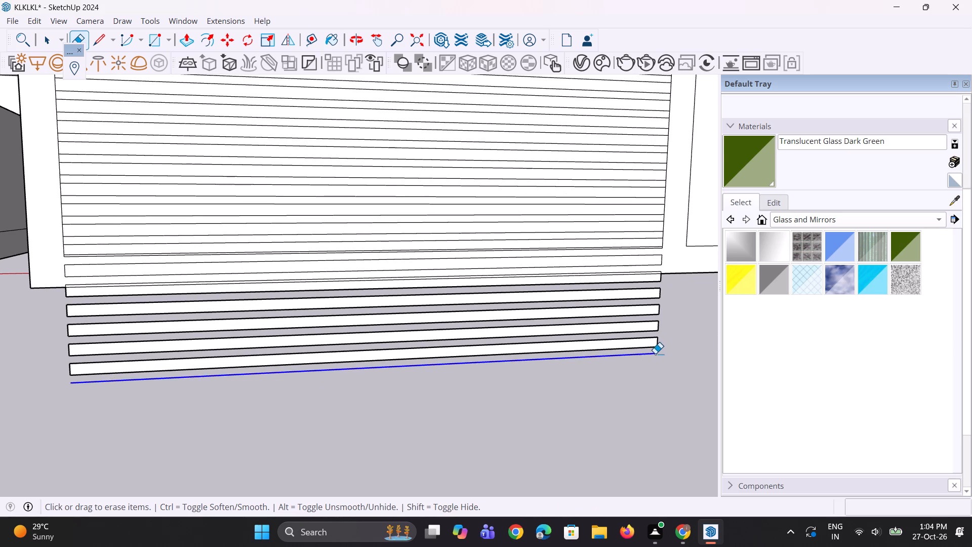
left_click(656, 349)
Erase the next two lowest slats below the gate panel, including their leftover end edges.
left_click(656, 347)
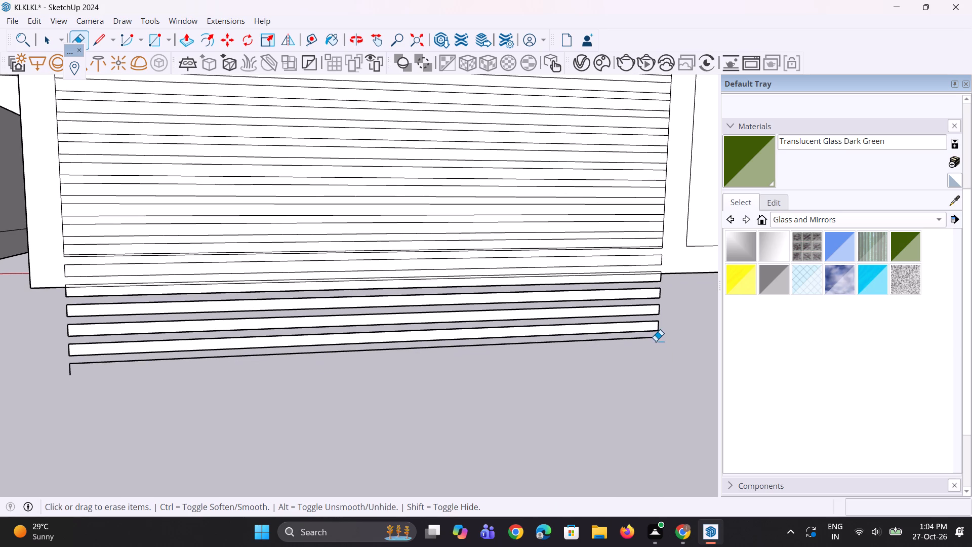
left_click(656, 339)
scroll(53, 360, "up", 2)
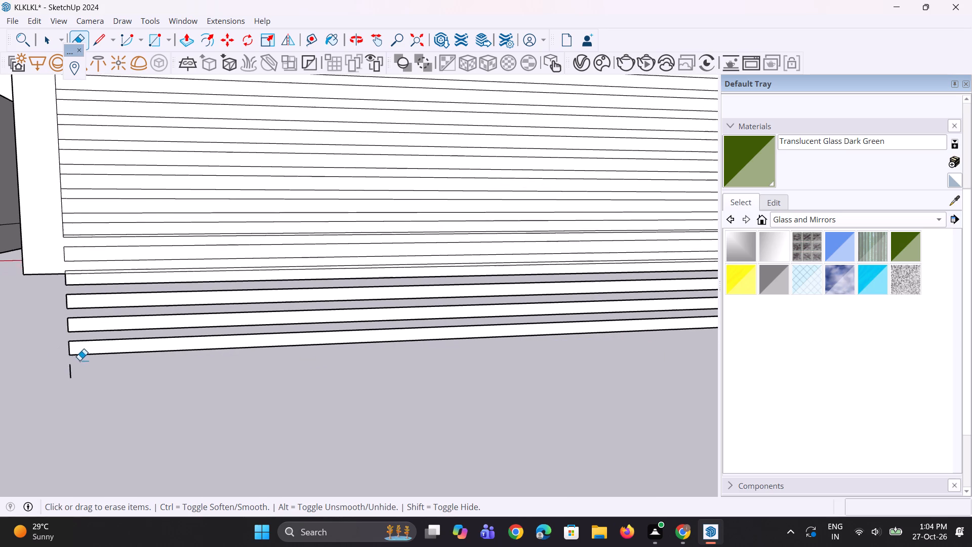
scroll(79, 360, "up", 2)
left_click(69, 369)
left_click(69, 345)
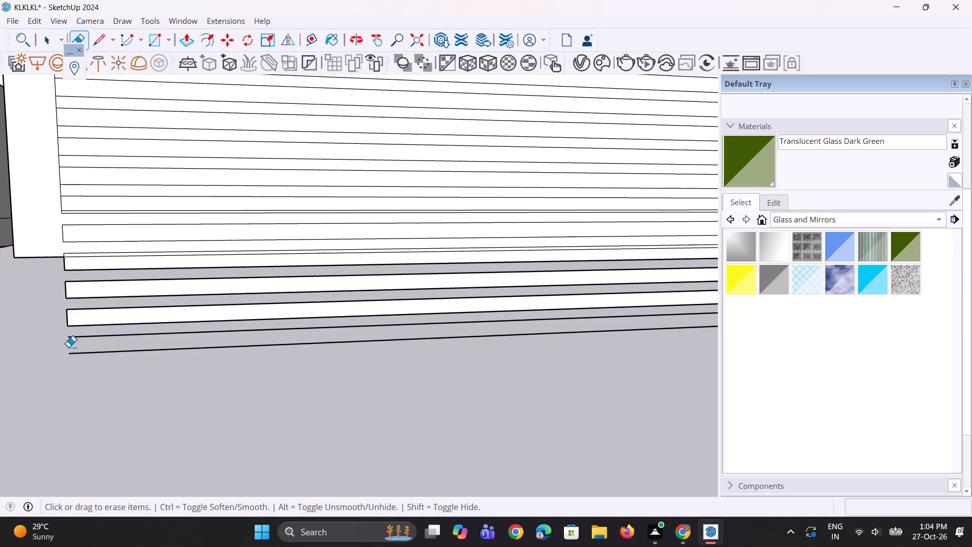
left_click(77, 338)
left_click(89, 350)
left_click(90, 353)
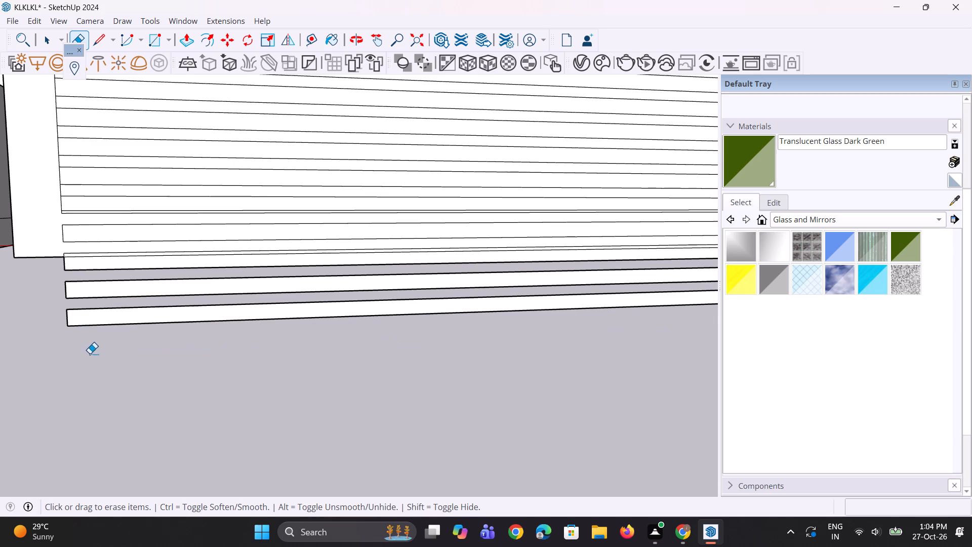
scroll(42, 378, "down", 8)
scroll(397, 376, "up", 4)
scroll(537, 344, "up", 3)
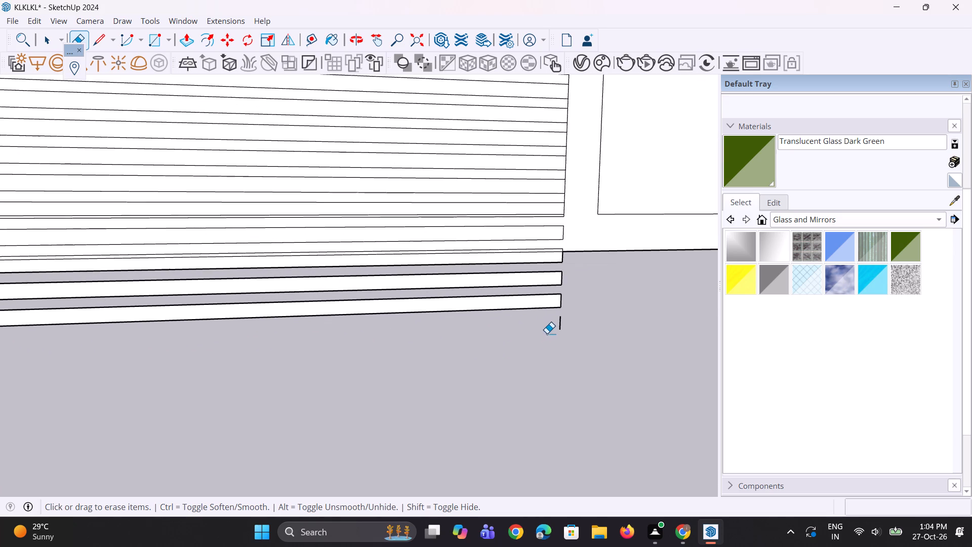
scroll(547, 333, "up", 3)
left_click(559, 325)
left_click(563, 325)
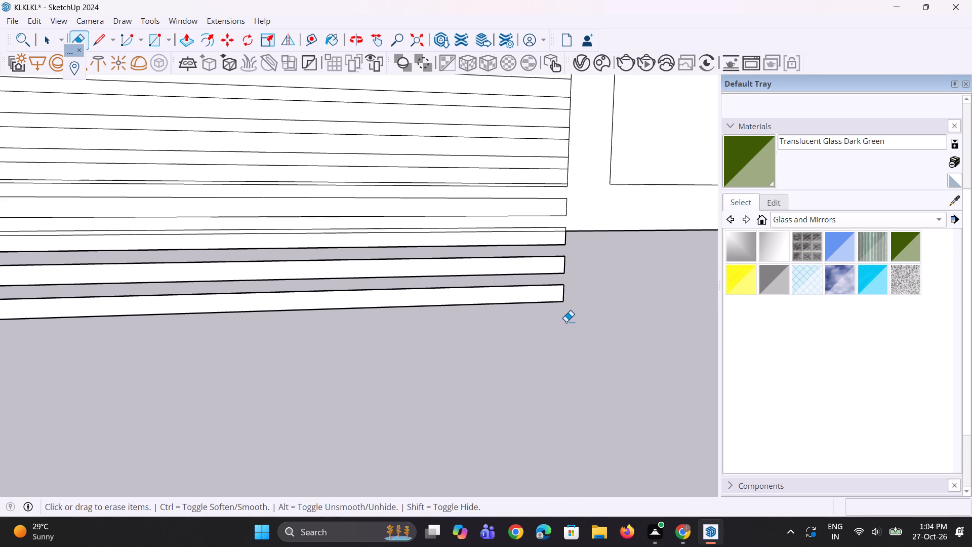
Erase the edges of the lowest slat hanging below the gate panel's wide bay, including both ends.
left_click(563, 302)
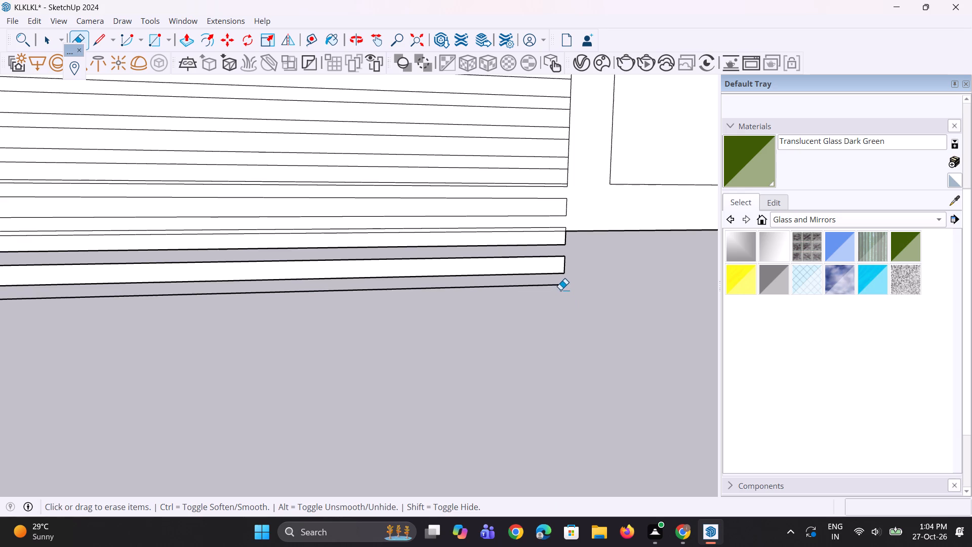
left_click(560, 287)
scroll(536, 340, "down", 10)
scroll(39, 300, "up", 2)
scroll(51, 350, "up", 8)
left_click(59, 362)
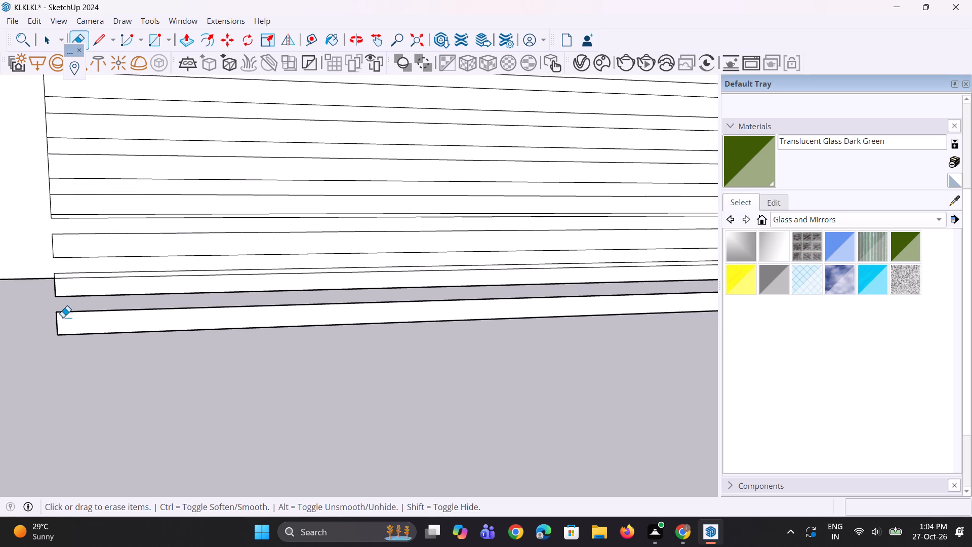
Erase the next slat below the wide bay, including its leftover end edges.
left_click(59, 313)
left_click(57, 315)
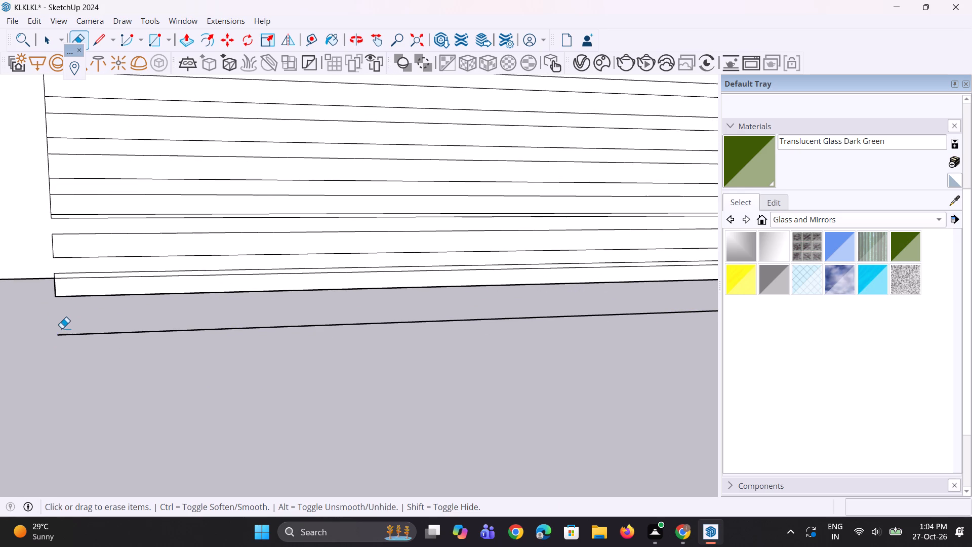
left_click(67, 333)
left_click(68, 335)
scroll(39, 360, "down", 14)
scroll(369, 354, "up", 4)
scroll(497, 325, "up", 3)
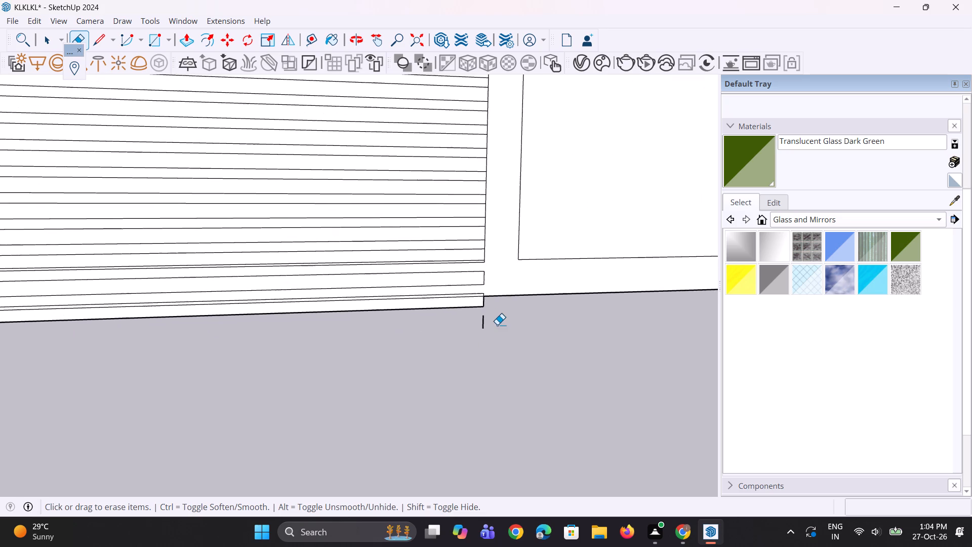
scroll(497, 325, "up", 4)
left_click(479, 325)
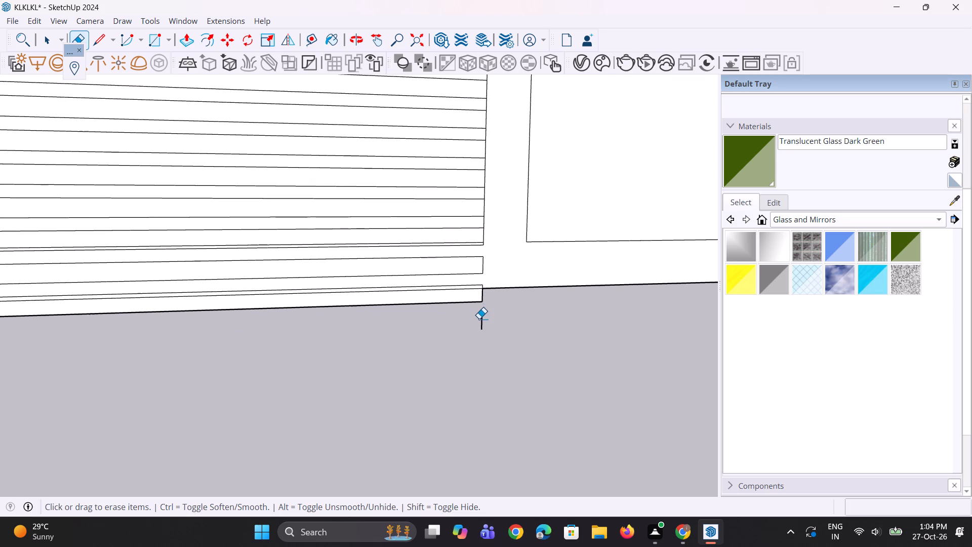
left_click(483, 324)
Erase the bottom edge and protruding end edge of the slat that crosses the gate panel's lower edge.
left_click(480, 300)
scroll(495, 350, "down", 2)
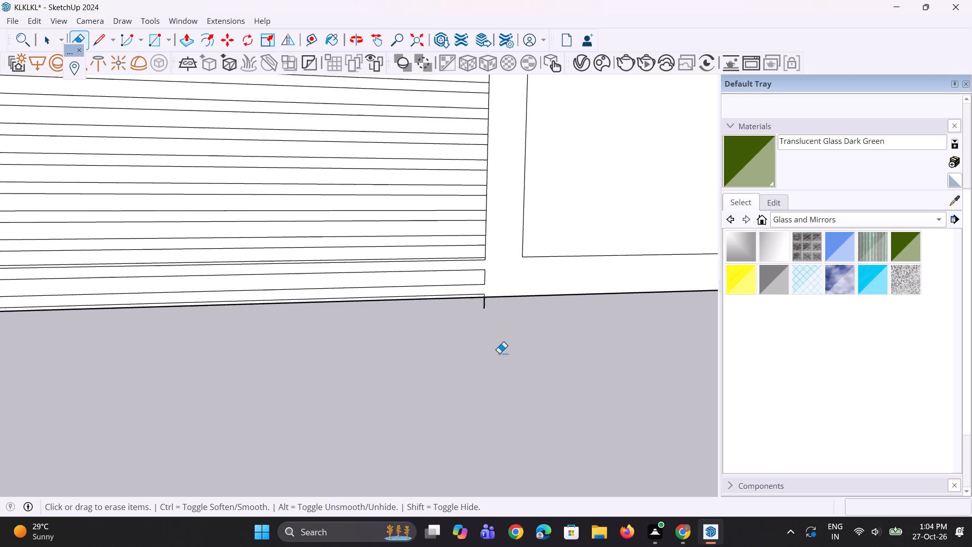
scroll(499, 353, "down", 2)
scroll(497, 312, "up", 6)
left_click(479, 306)
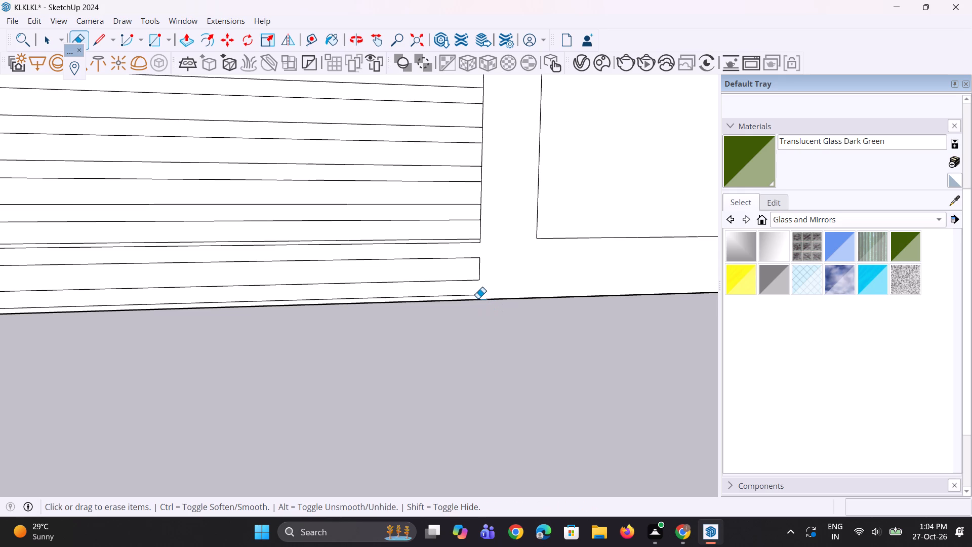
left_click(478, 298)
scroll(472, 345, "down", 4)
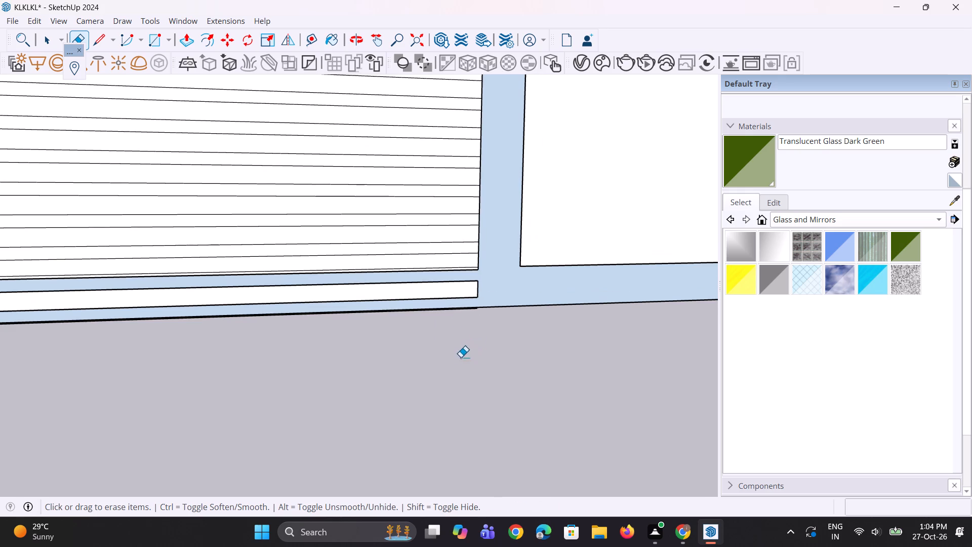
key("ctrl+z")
Erase the remaining top and end edges of the slat crossing the gate panel's lower edge.
scroll(445, 368, "up", 3, "ctrl")
scroll(492, 267, "up", 9)
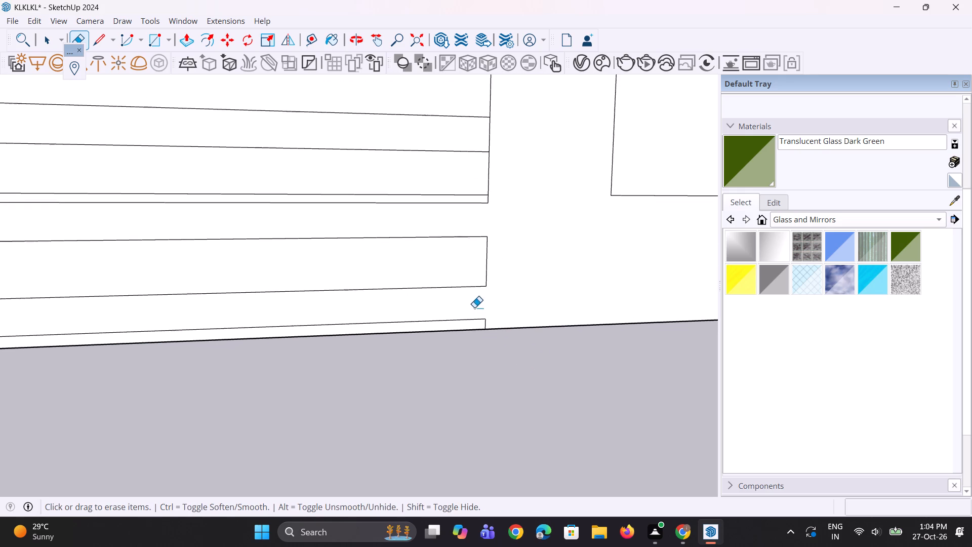
left_click(483, 319)
left_click(487, 323)
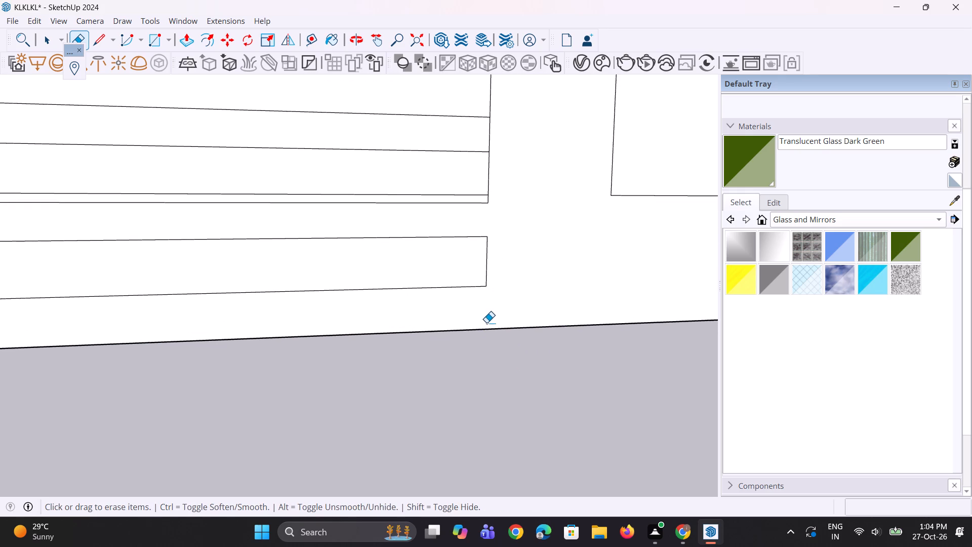
scroll(538, 345, "down", 20)
scroll(538, 345, "down", 5)
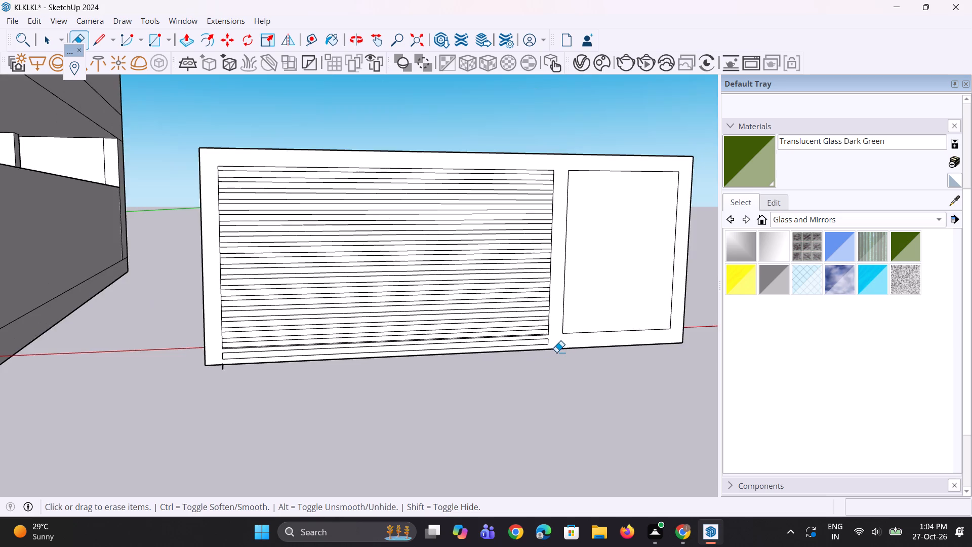
scroll(243, 355, "up", 20)
scroll(243, 355, "up", 1)
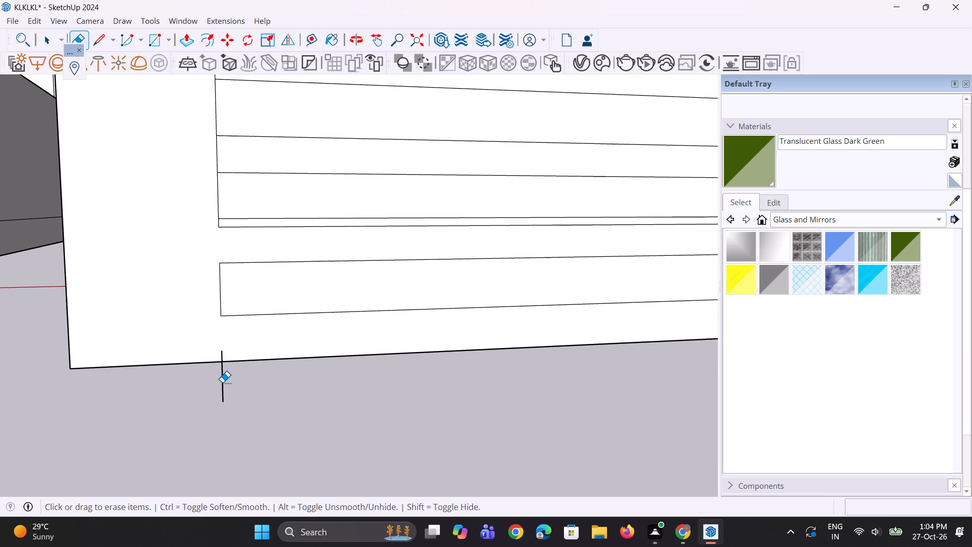
left_click(223, 382)
left_click(220, 356)
Erase all edges of the slat lying on the bottom frame rail beneath the wide bay.
left_click_drag(222, 313, 224, 320)
left_click_drag(238, 262, 241, 269)
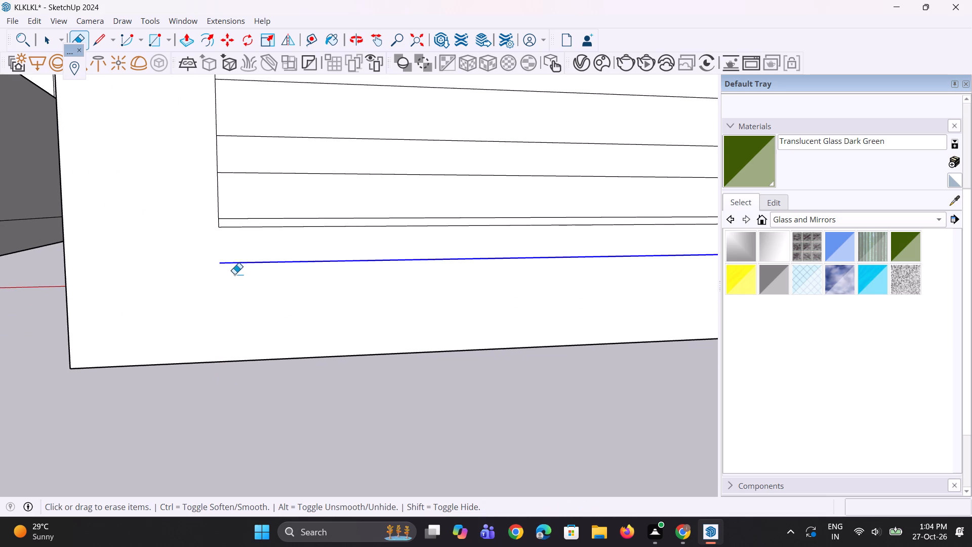
scroll(31, 297, "down", 10)
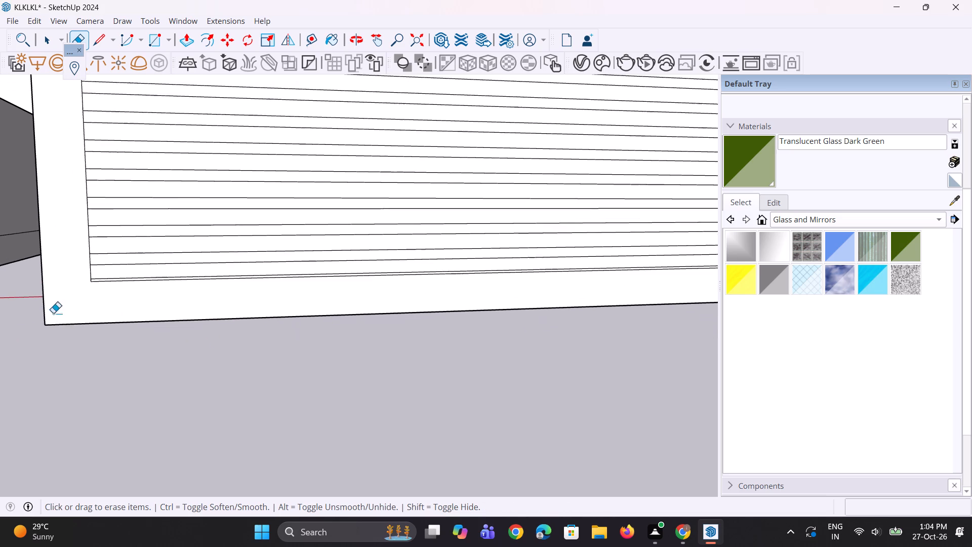
scroll(67, 309, "down", 8)
scroll(455, 315, "up", 3)
scroll(526, 300, "up", 5)
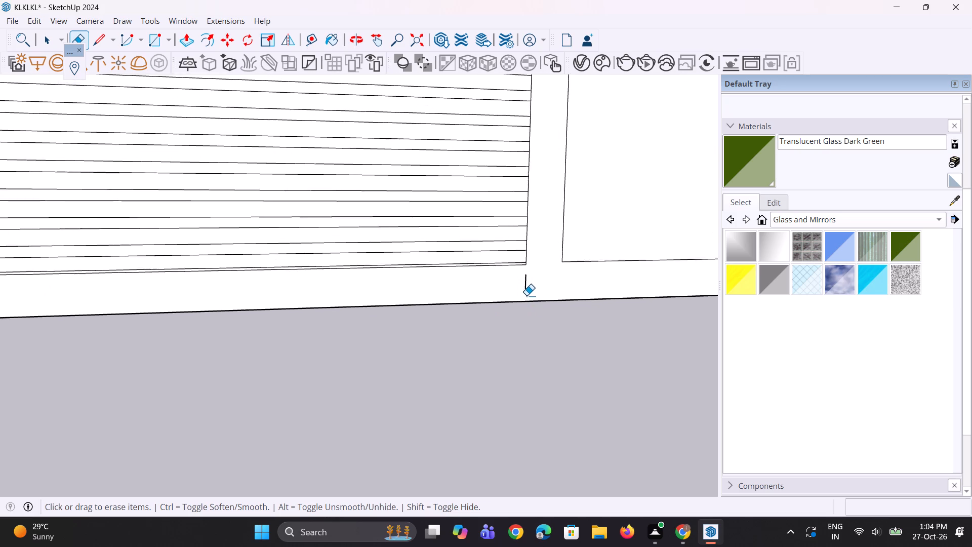
scroll(526, 295, "up", 3)
left_click_drag(527, 287, 529, 282)
scroll(530, 246, "up", 4)
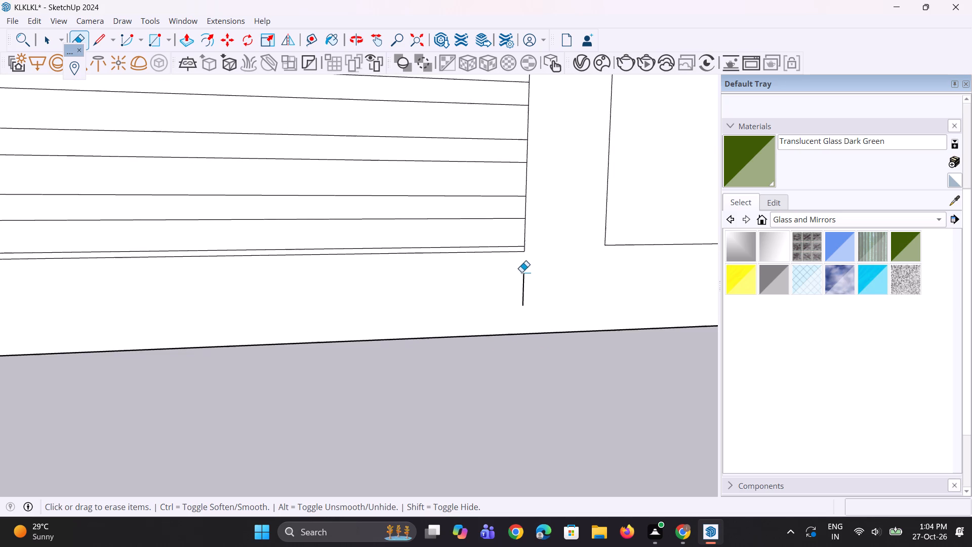
left_click_drag(523, 278, 528, 292)
Erase the lowest wide-bay slat's bottom edge and end stubs protruding just below the bay's opening.
left_click(516, 253)
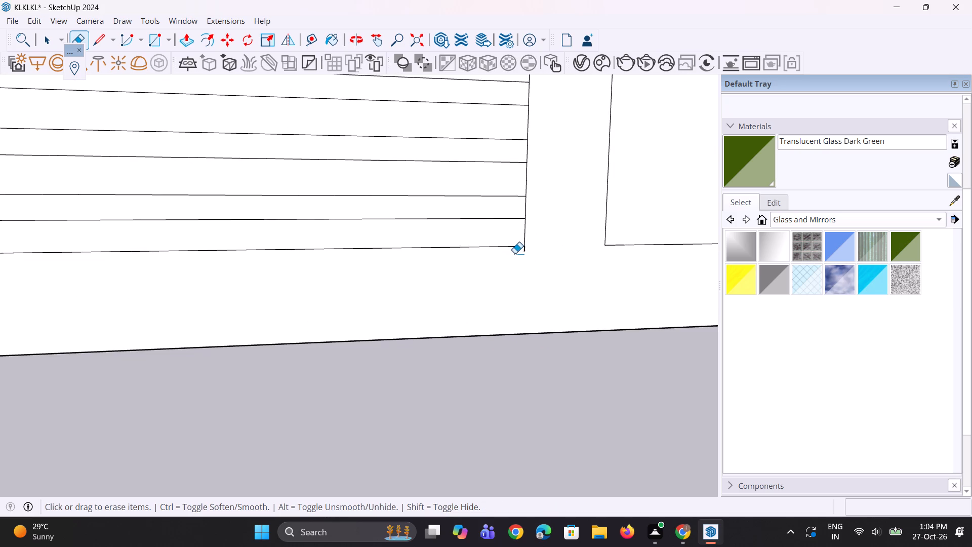
left_click(524, 251)
scroll(525, 294, "down", 8)
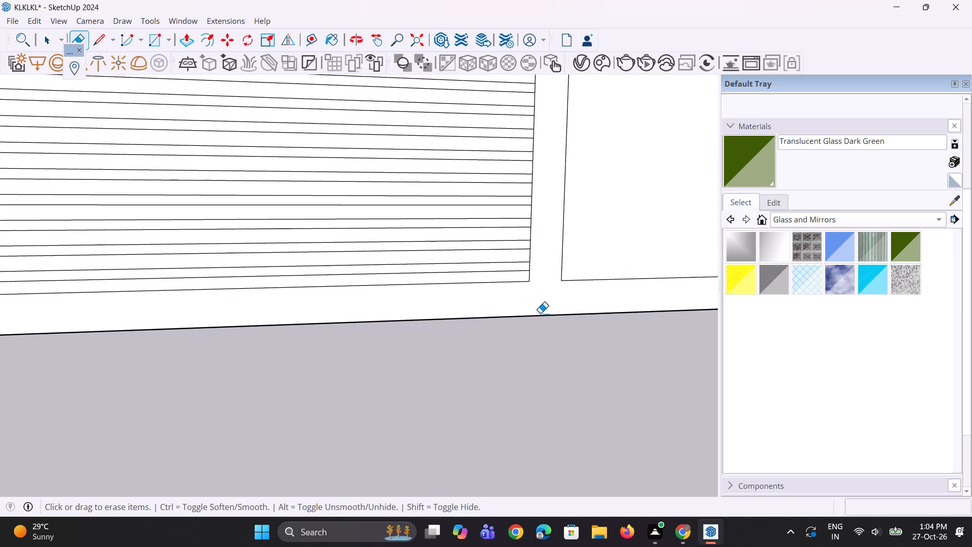
scroll(540, 313, "down", 12)
scroll(416, 304, "up", 4)
scroll(253, 309, "up", 4)
scroll(162, 318, "up", 3)
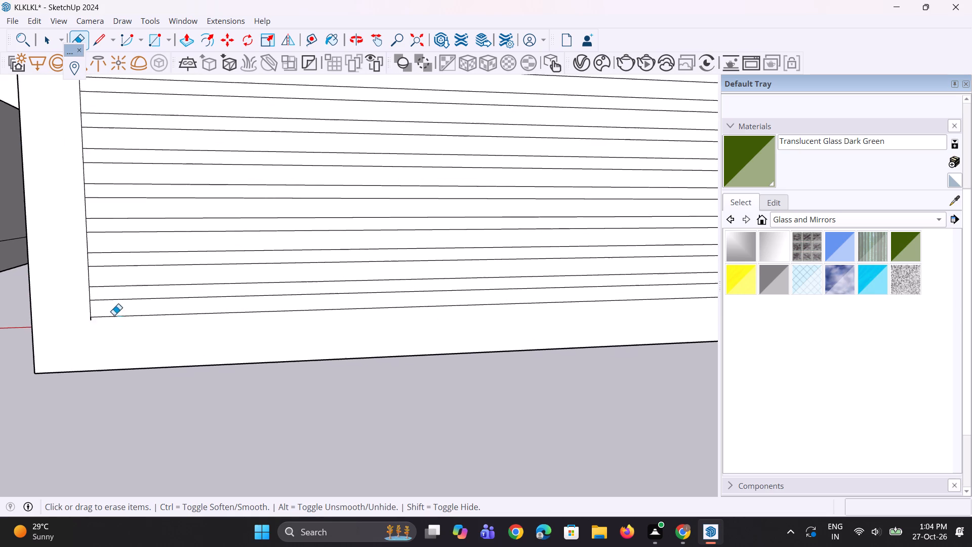
scroll(114, 315, "up", 12)
left_click(88, 320)
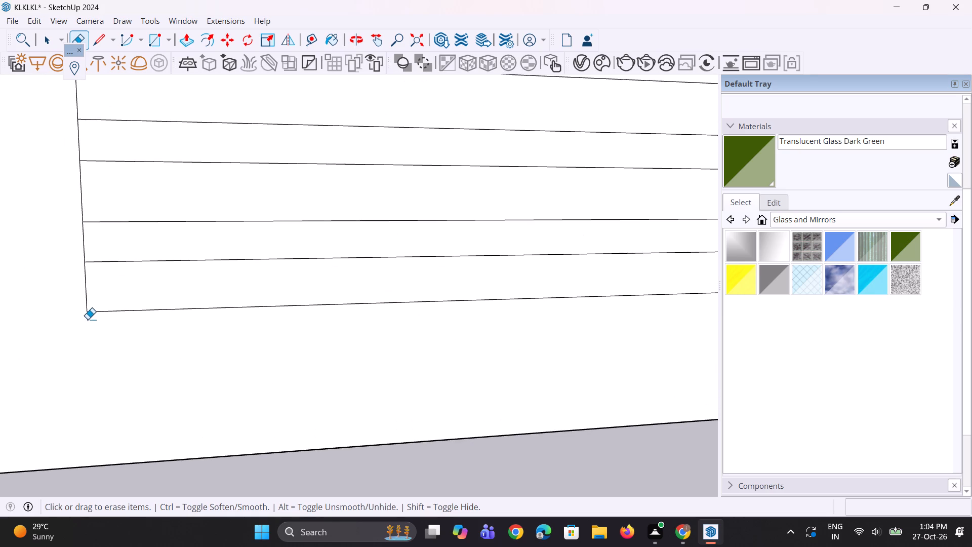
scroll(87, 378, "down", 18)
key("space")
key("space")
Copy the narrow bay's top edge 2" downward.
scroll(150, 424, "down", 5)
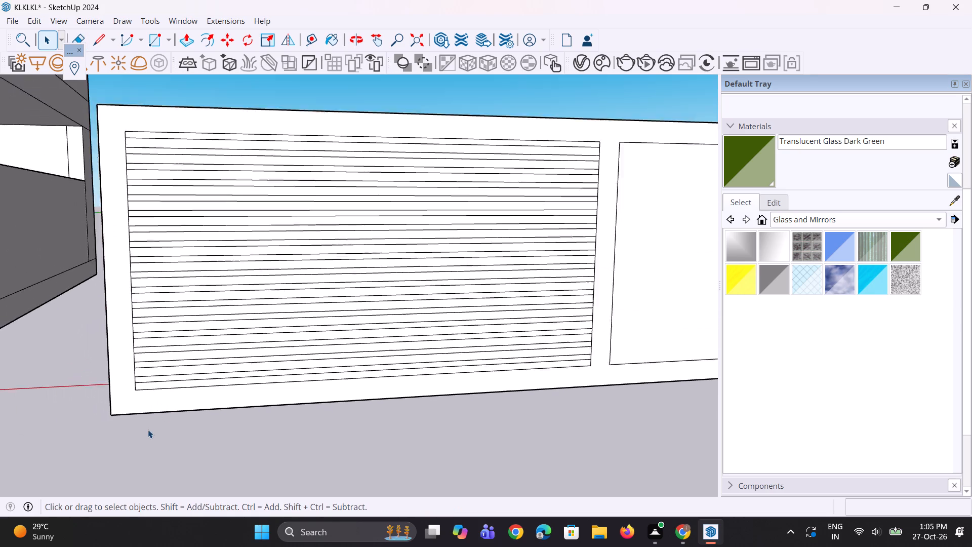
scroll(153, 427, "down", 6)
scroll(381, 302, "up", 6)
middle_click_drag(372, 280, 366, 279)
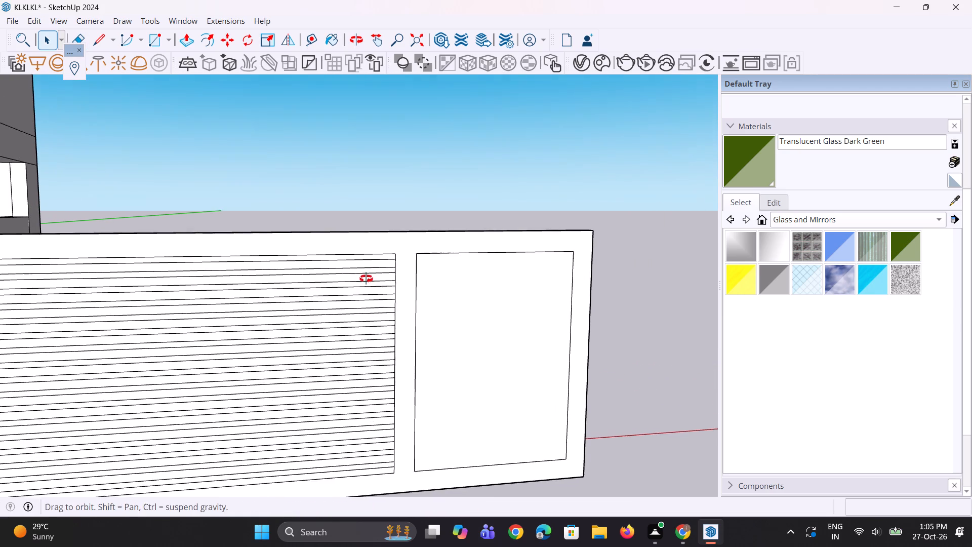
middle_click_drag(366, 279, 361, 275)
scroll(369, 252, "up", 7)
left_click(371, 268)
scroll(373, 317, "down", 4)
key("space")
key("space")
left_click(446, 268)
scroll(443, 269, "up", 2)
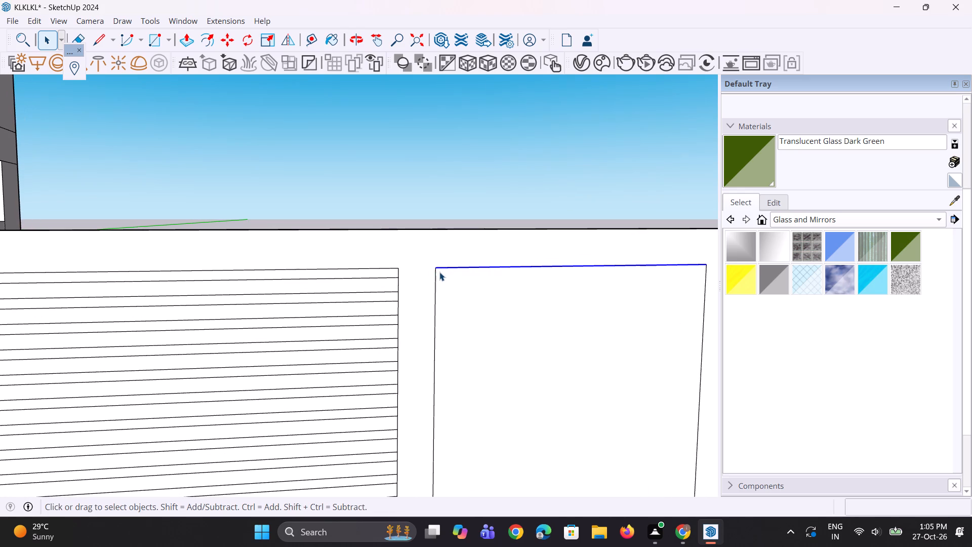
scroll(436, 271, "up", 2)
key("m")
scroll(434, 272, "up", 3)
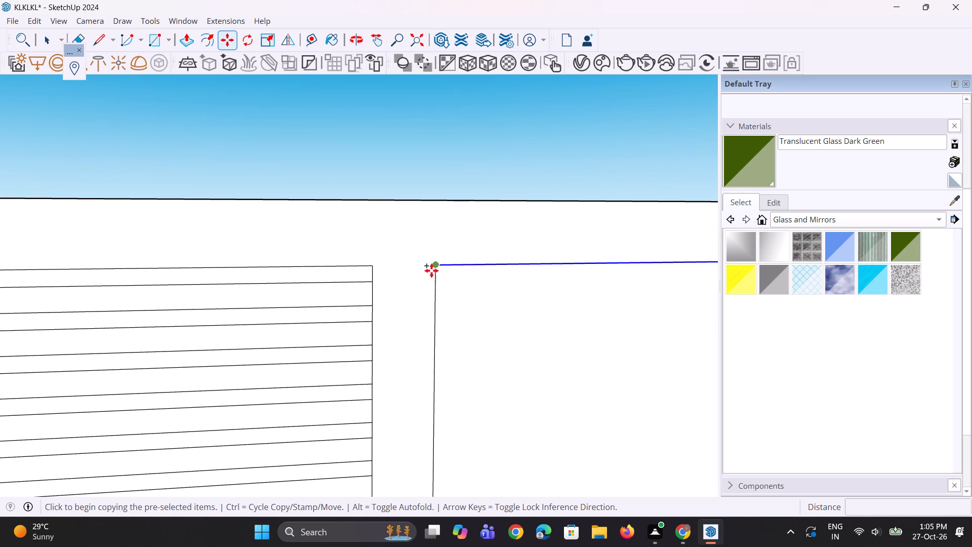
left_click(433, 268)
type("2\"")
key("Return")
key("space")
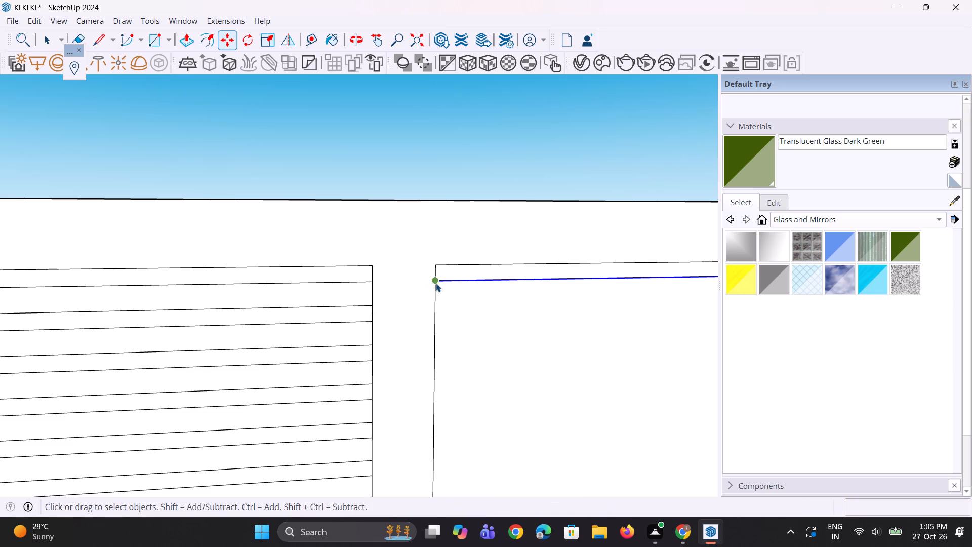
Copy the offset edge in the narrow bay another 3" downward to form a slat strip.
key("m")
scroll(436, 283, "up", 2)
left_click(436, 283)
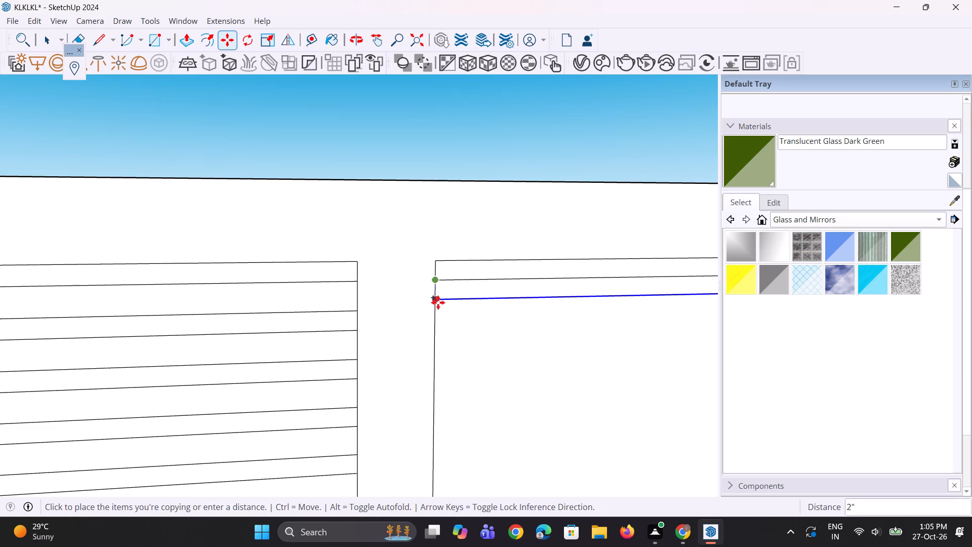
key("3")
key("shift+quotedbl")
key("Return")
key("space")
key("space")
Copy the 3" slat strip downward at 5" spacing and repeat it with *20 down the narrow bay.
left_click(472, 286)
scroll(460, 294, "up", 1)
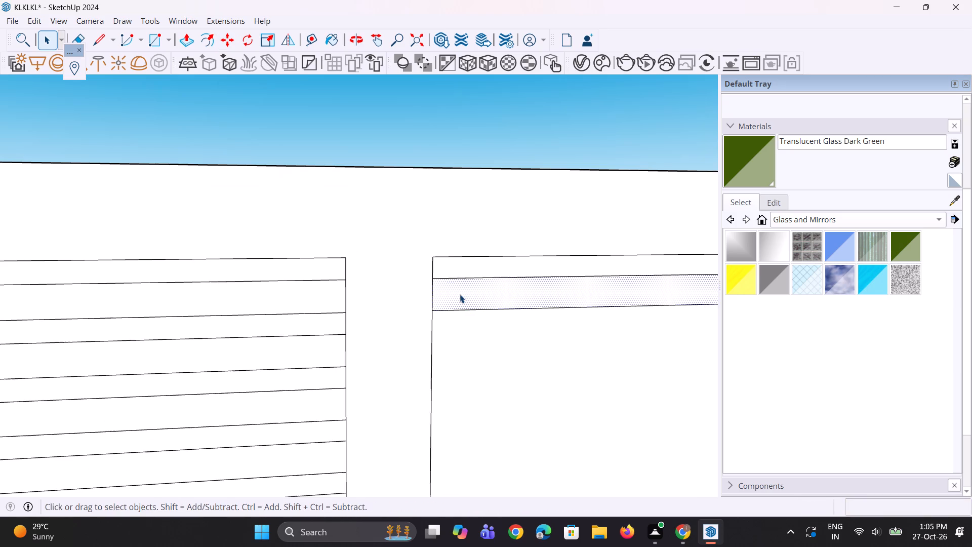
key("m")
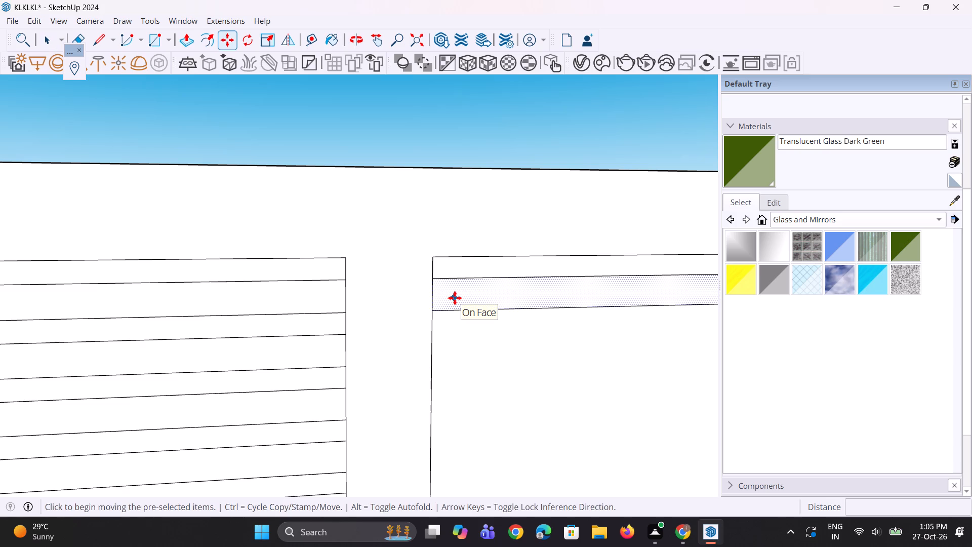
left_click(433, 285)
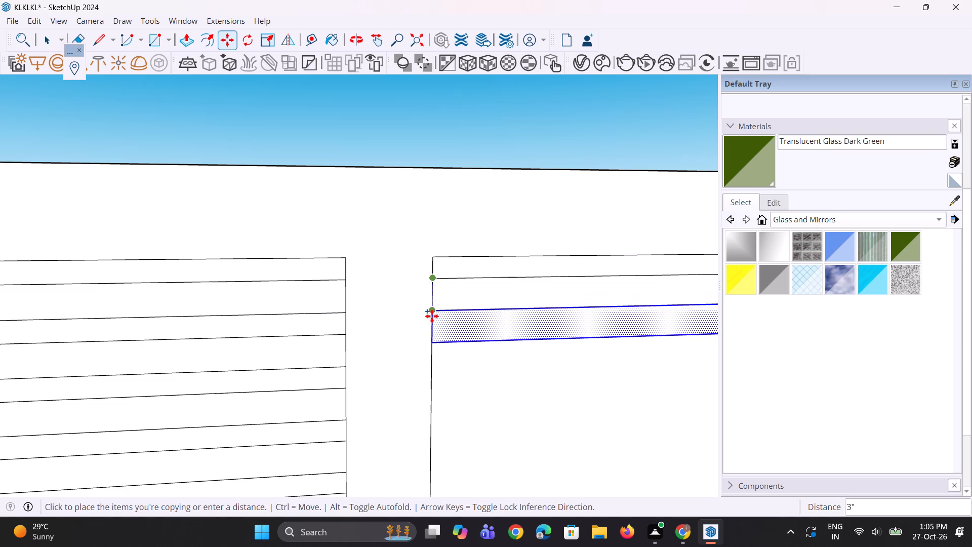
type("5\"")
key("Return")
type("*20")
key("Return")
Erase the edges of the lowest slat hanging below the gate panel's narrow bay.
scroll(374, 316, "down", 6)
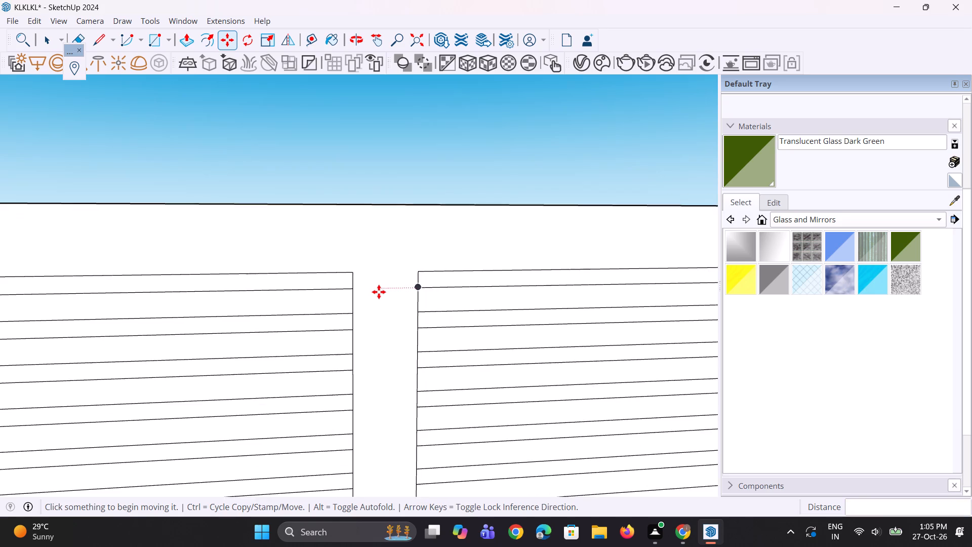
scroll(379, 292, "down", 19)
scroll(367, 314, "up", 1)
middle_click_drag(367, 314, 383, 297)
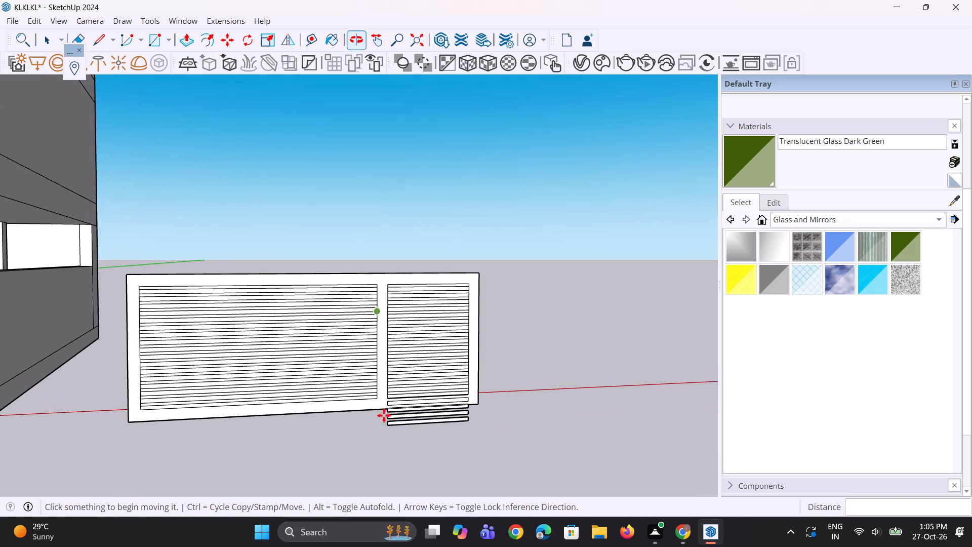
scroll(392, 457, "up", 8)
key("space")
scroll(388, 411, "up", 7)
key("space")
key("space")
key("3")
key("e")
scroll(385, 409, "up", 1)
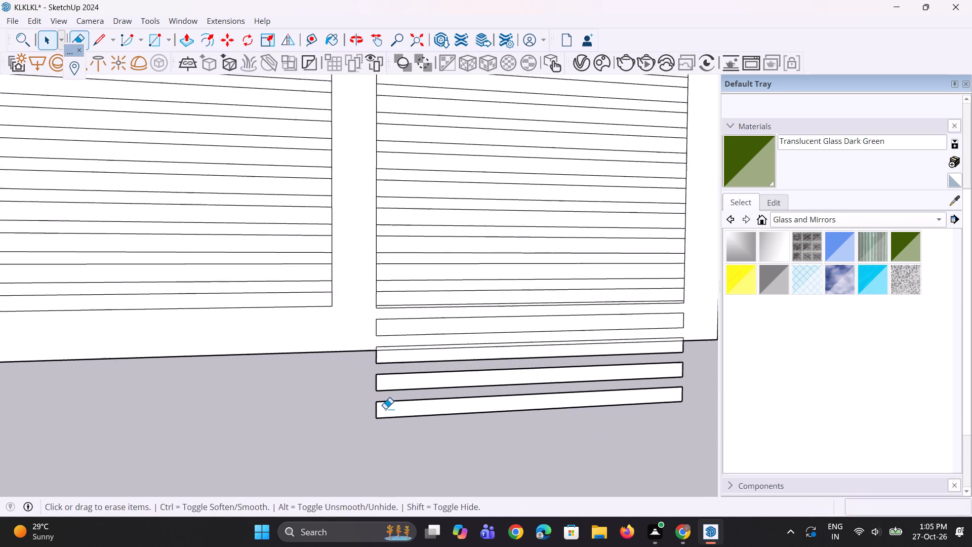
scroll(385, 409, "up", 2)
left_click_drag(384, 401, 376, 428)
left_click_drag(375, 408, 366, 412)
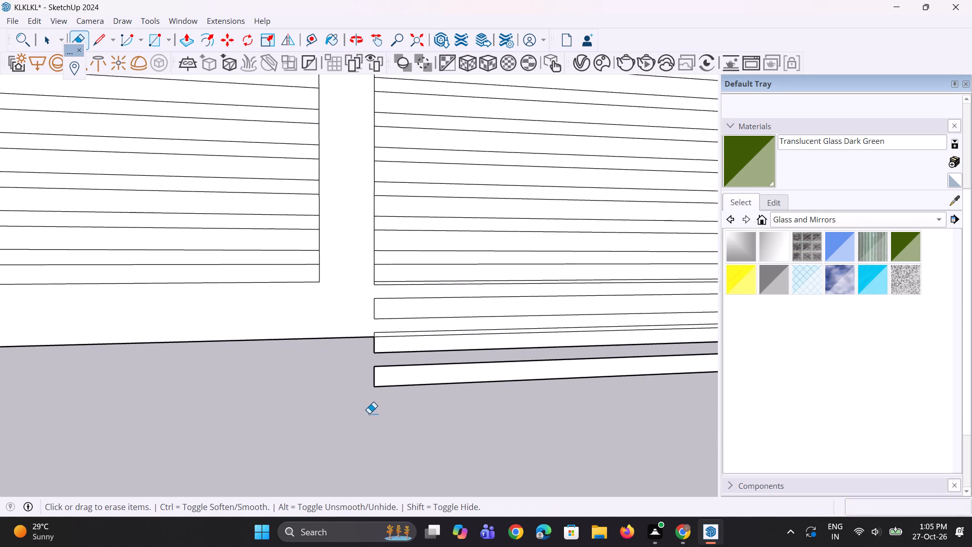
Erase the remaining edges of the lowest slats hanging fully below the gate panel's narrow bay.
scroll(291, 434, "down", 5)
scroll(614, 384, "up", 3)
left_click(613, 413)
left_click(610, 415)
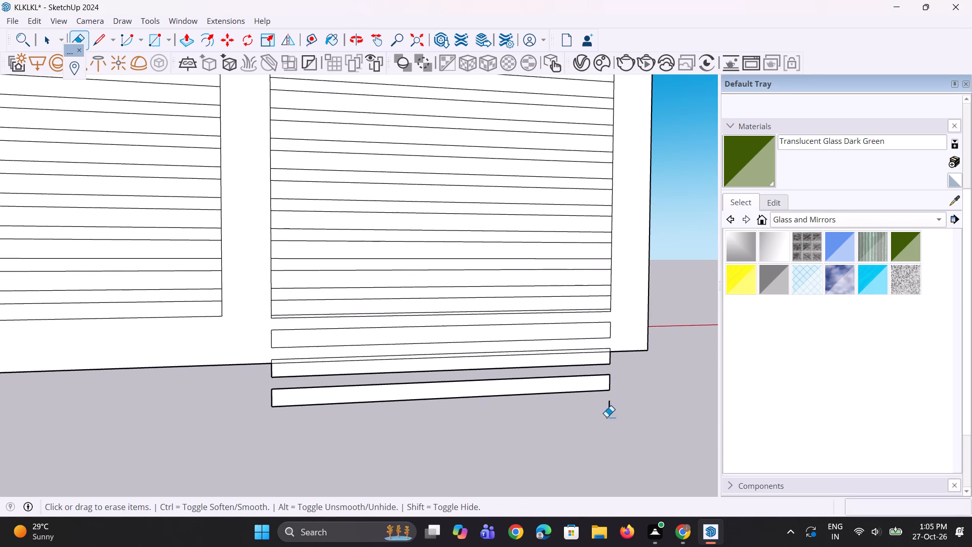
left_click(611, 389)
left_click(605, 375)
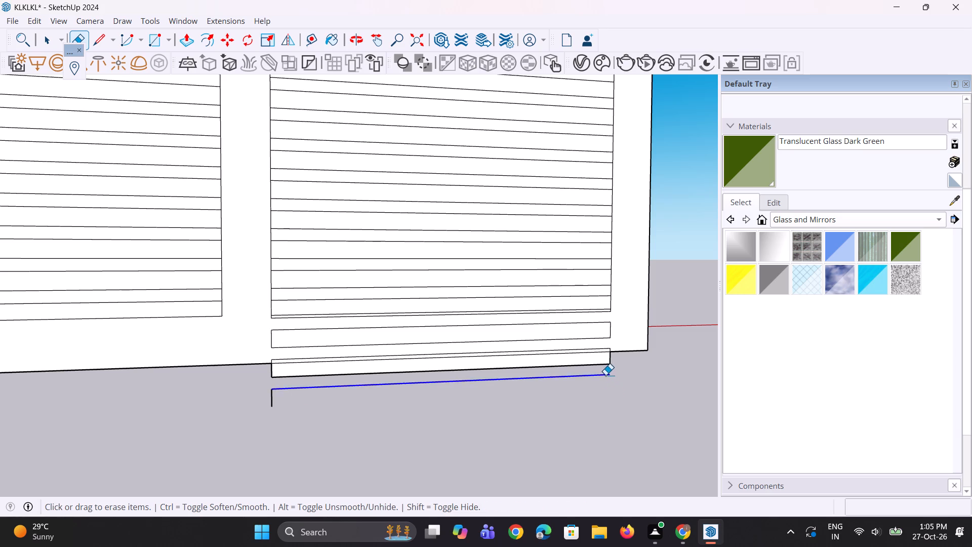
scroll(326, 375, "up", 2)
left_click(262, 400)
Erase the surplus slat that crosses the panel's bottom edge beneath the narrow bay, including its short side stubs.
left_click_drag(262, 367, 267, 373)
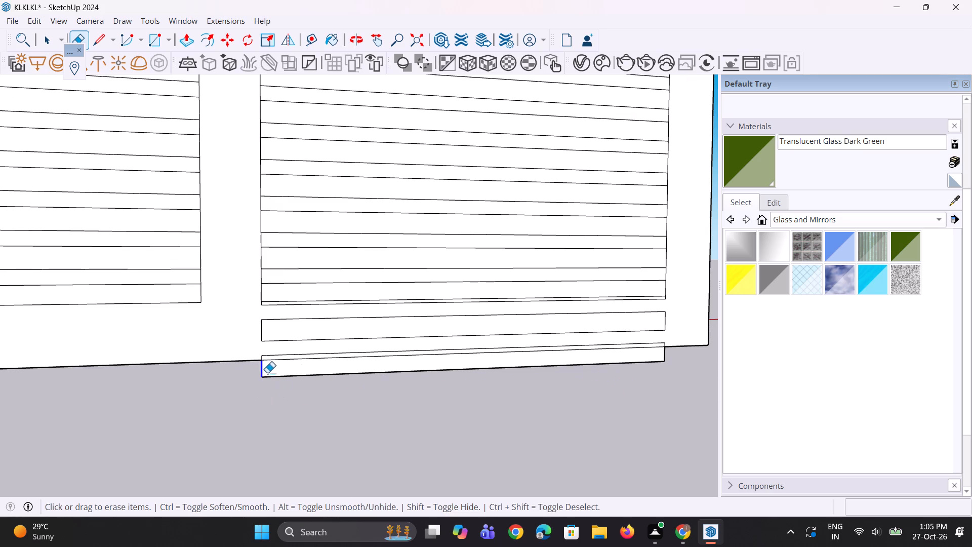
left_click_drag(267, 373, 270, 379)
scroll(682, 356, "up", 2)
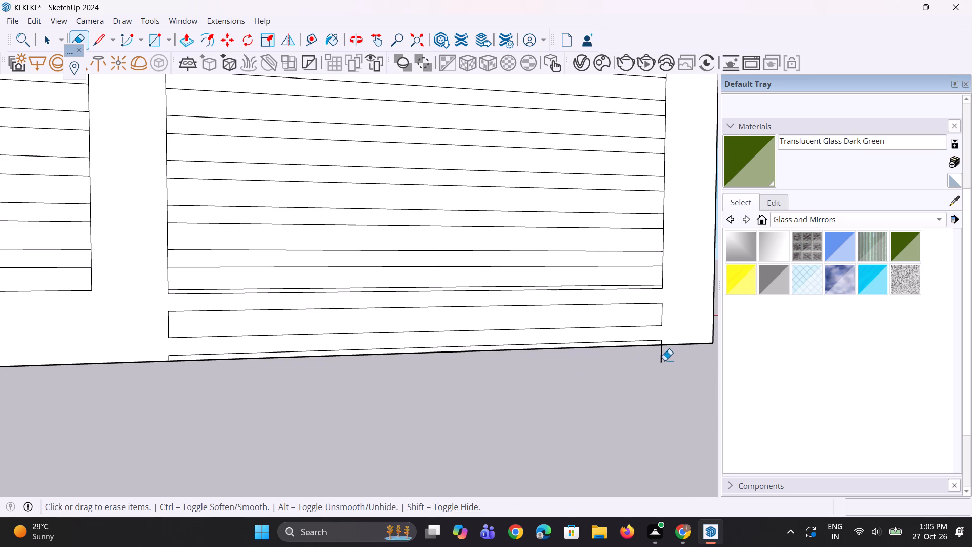
left_click(662, 361)
scroll(660, 350, "up", 7)
left_click_drag(660, 338, 666, 337)
scroll(668, 337, "down", 9)
scroll(206, 378, "up", 2)
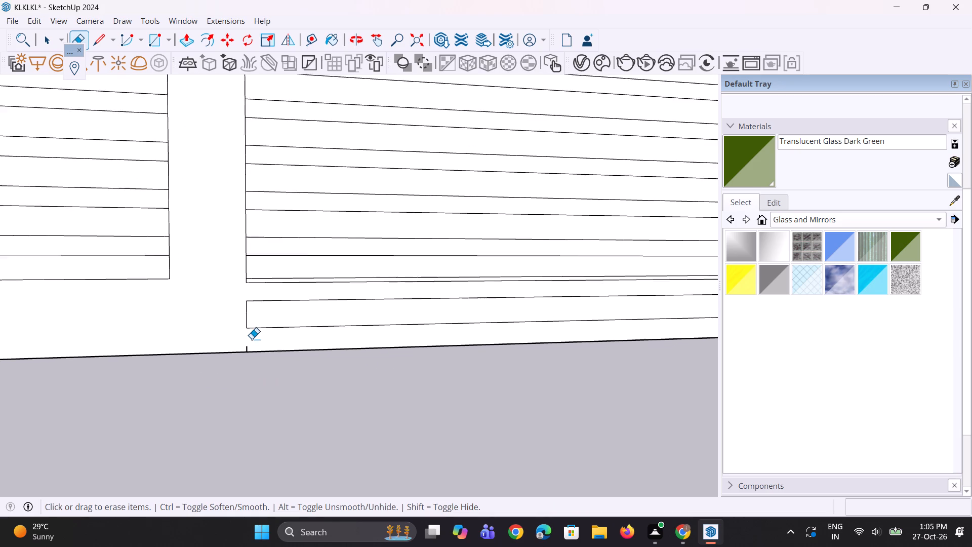
scroll(252, 339, "up", 7)
left_click(242, 355)
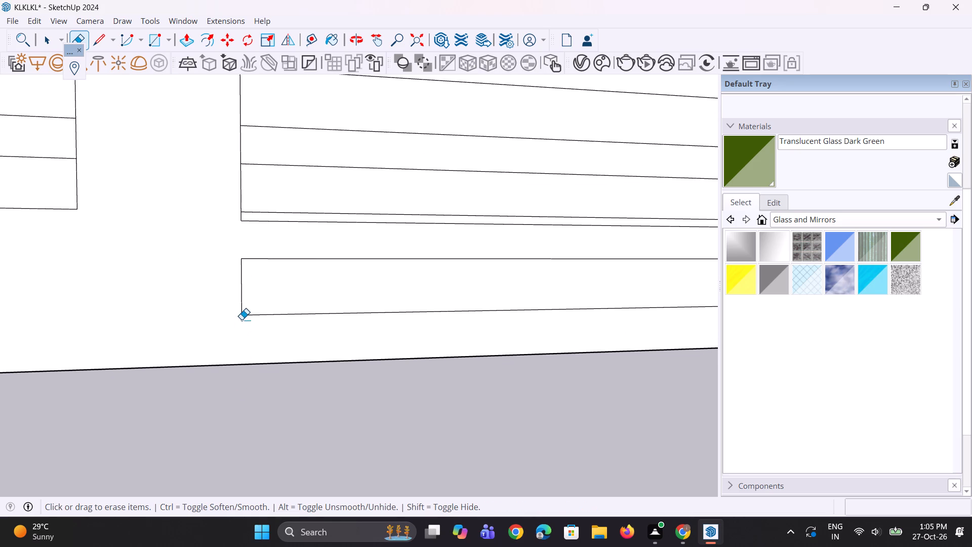
Erase the surplus slat outline lying on the bottom rail just beneath the narrow bay.
left_click_drag(247, 309, 257, 319)
left_click(279, 261)
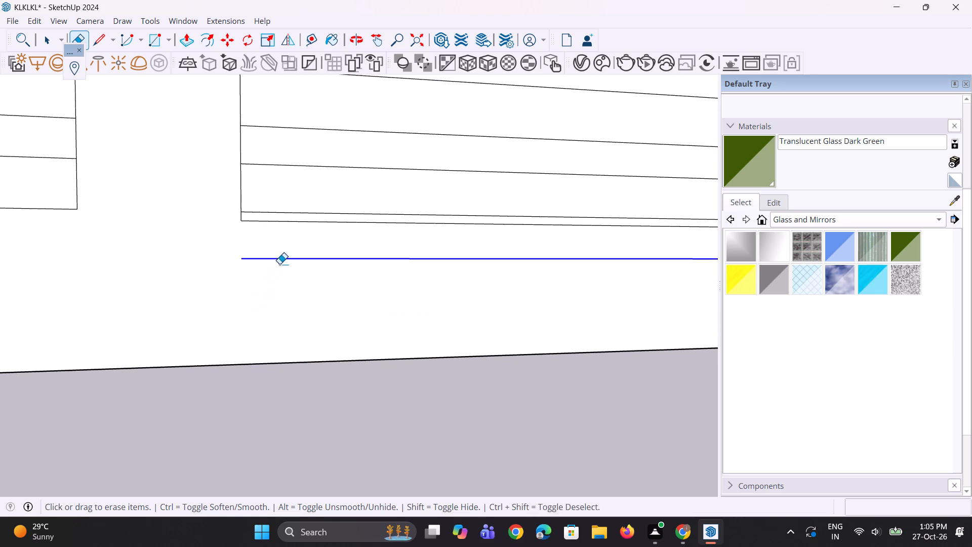
scroll(232, 300, "down", 14)
scroll(499, 275, "up", 5)
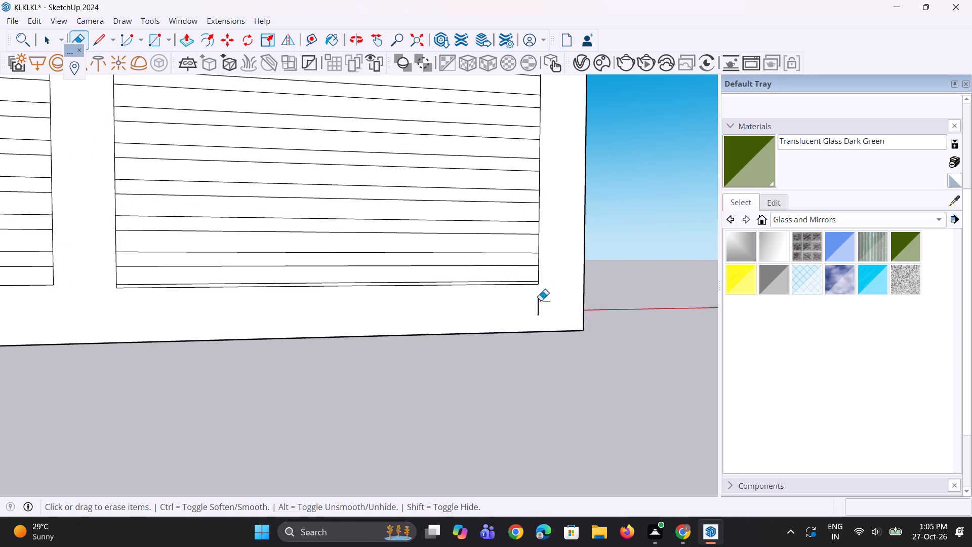
scroll(541, 300, "up", 2)
left_click_drag(539, 305, 534, 316)
Erase the extra line and corner stub just under the narrow bay's bottom edge.
scroll(534, 290, "up", 10)
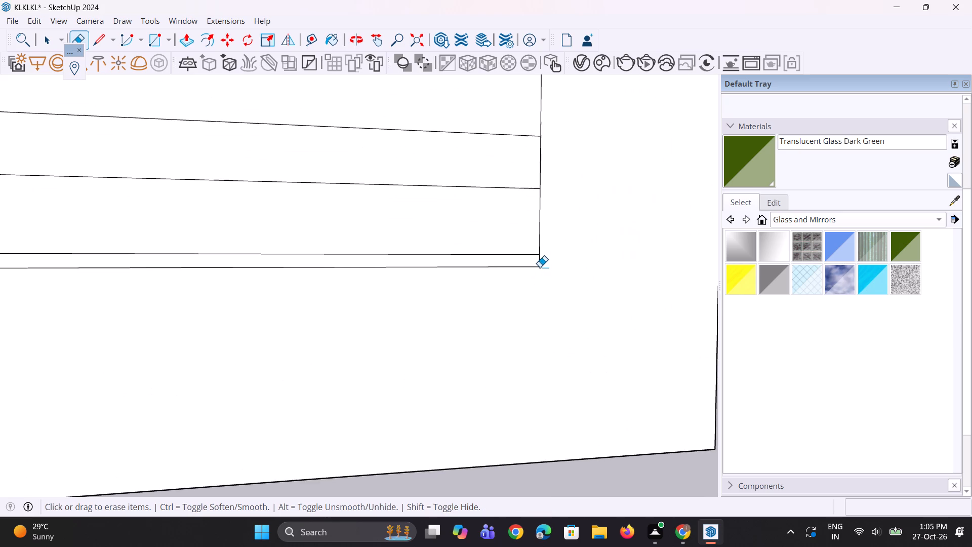
left_click(540, 266)
scroll(549, 344, "down", 15)
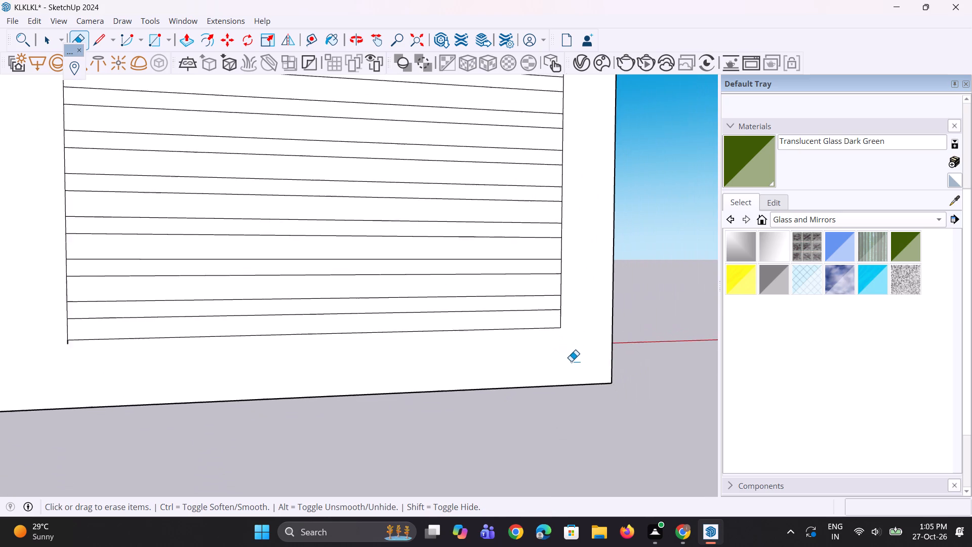
scroll(571, 361, "down", 3)
scroll(256, 335, "up", 12)
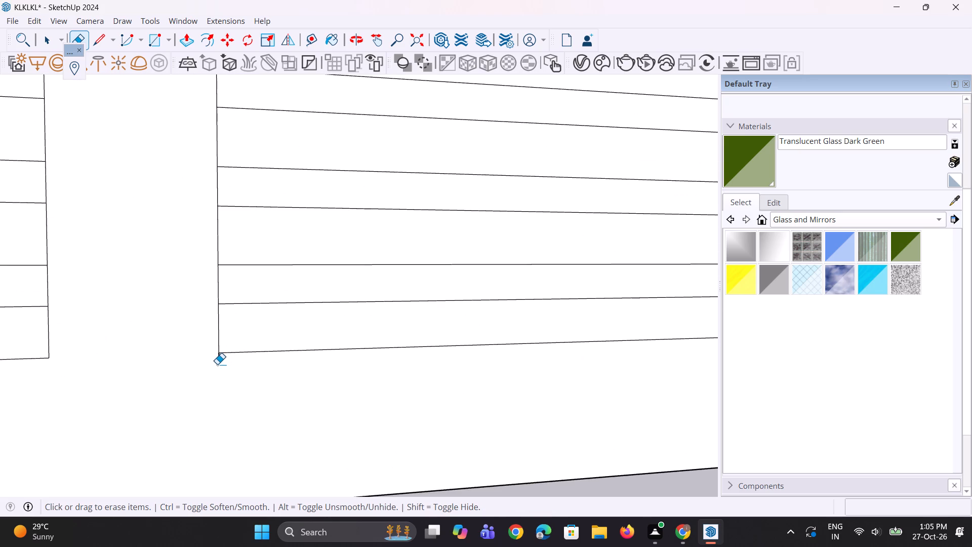
left_click(217, 364)
left_click_drag(217, 360, 222, 360)
Push the topmost gap strip of the wide bay back through the full thickness of the gate panel.
scroll(250, 389, "down", 8)
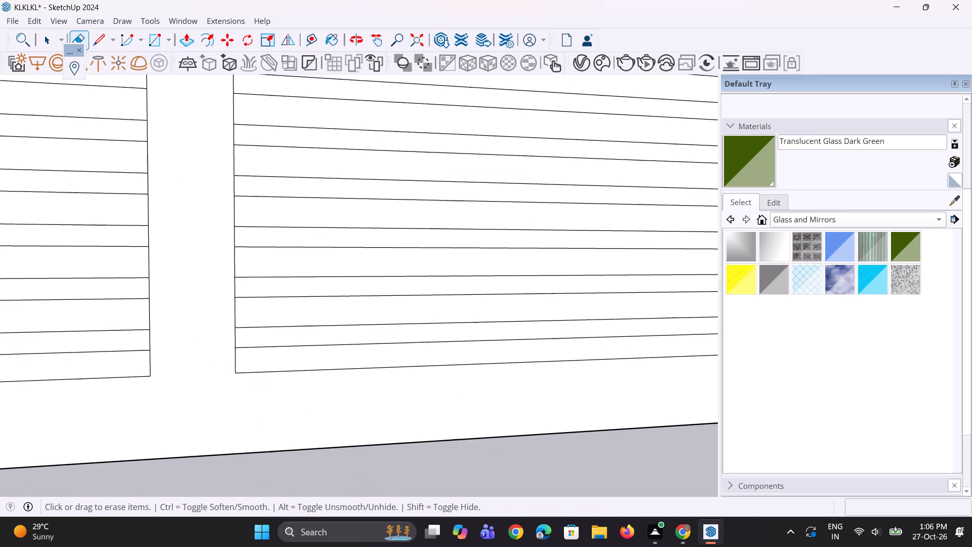
scroll(231, 546, "down", 20)
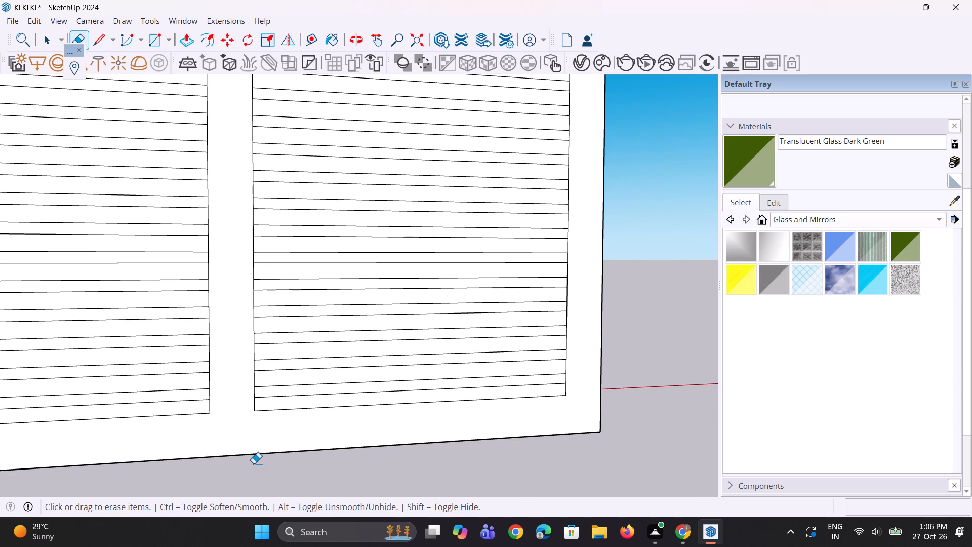
scroll(310, 396, "down", 5)
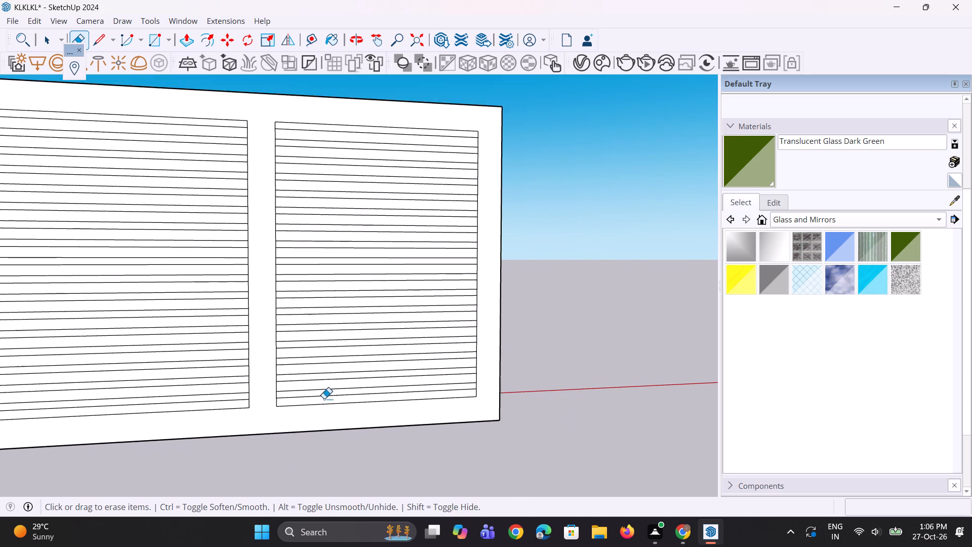
scroll(366, 387, "down", 4)
middle_click_drag(384, 389, 360, 398)
scroll(316, 302, "up", 3)
middle_click_drag(318, 311, 364, 386)
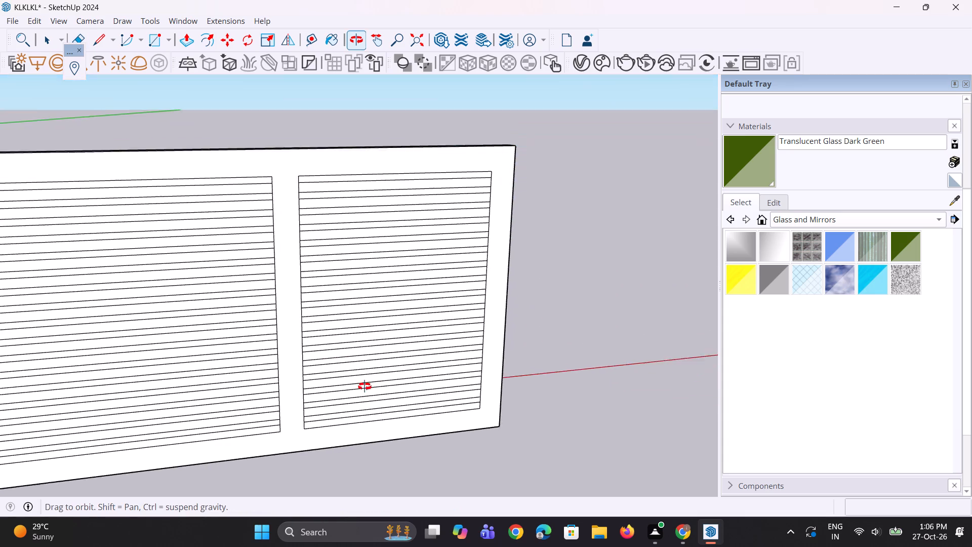
middle_click_drag(364, 386, 384, 426)
key("p")
scroll(393, 365, "down", 4)
scroll(194, 254, "up", 3)
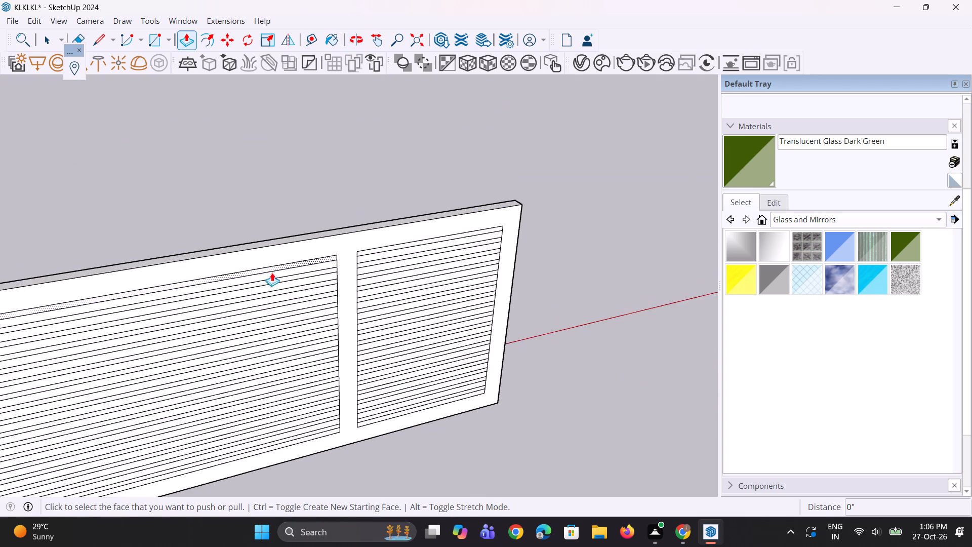
scroll(272, 272, "up", 5)
left_click(322, 257)
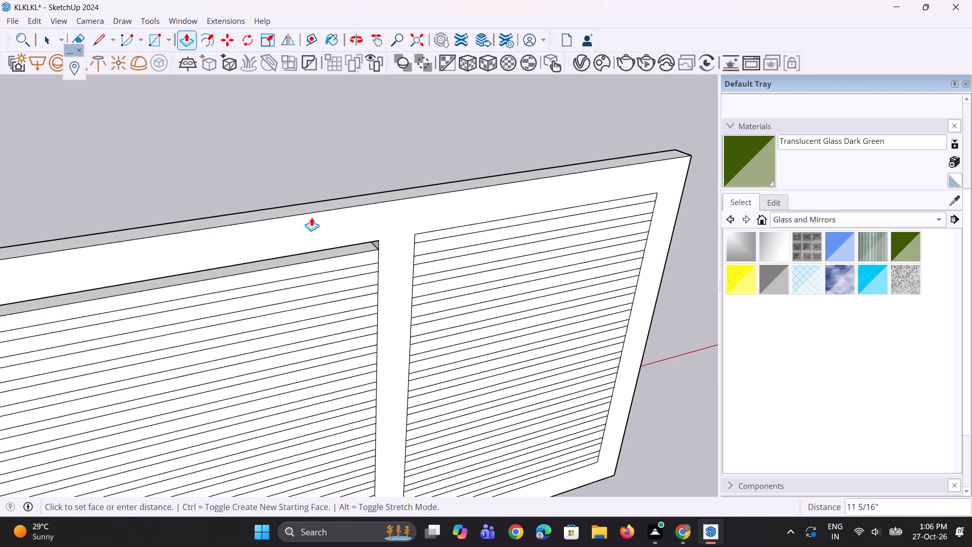
left_click(305, 203)
Repeat the same Push/Pull cut on the next six gap strips down the wide bay, leaving the slats between them.
double_click(320, 278)
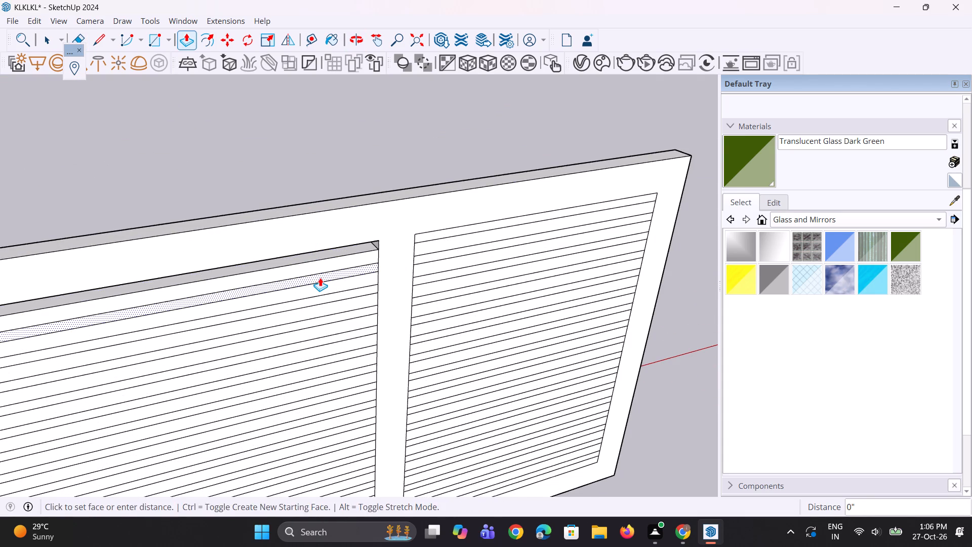
double_click(334, 299)
scroll(332, 267, "down", 4)
scroll(335, 332, "up", 1)
middle_click_drag(335, 332, 327, 317)
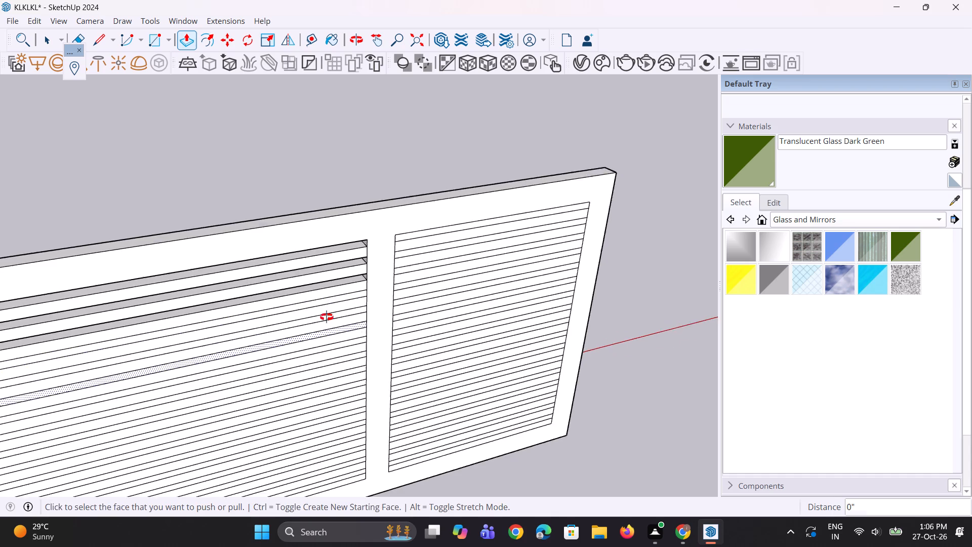
middle_click_drag(327, 317, 314, 287)
scroll(314, 285, "up", 3)
double_click(316, 285)
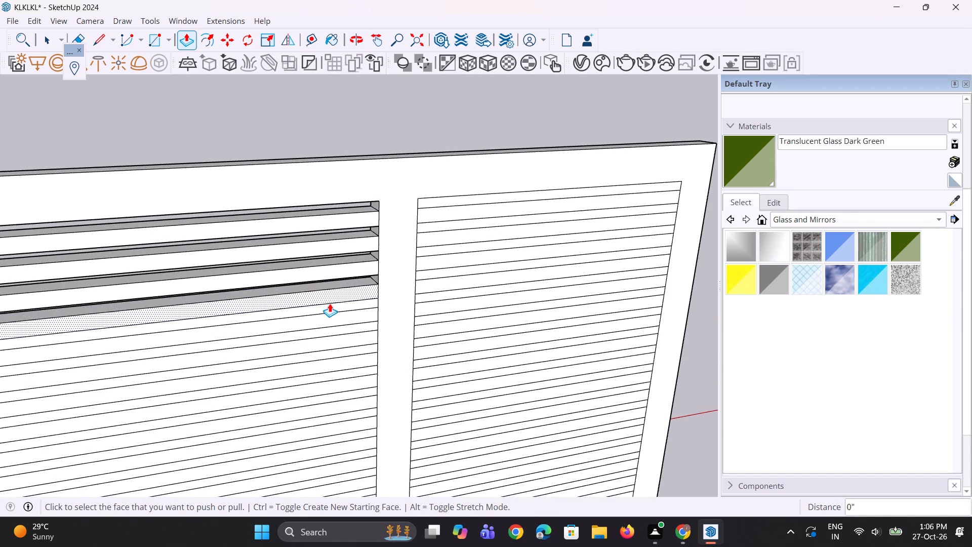
double_click(330, 305)
double_click(346, 327)
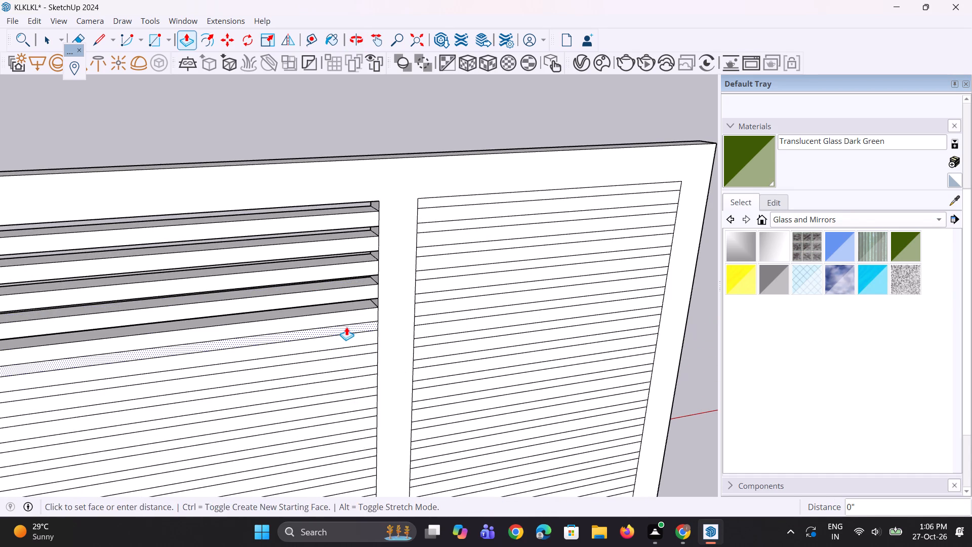
double_click(351, 350)
Push the following six gap strips of the wide bay through the panel by the same depth.
scroll(311, 291, "down", 3)
middle_click_drag(318, 380, 304, 345)
scroll(320, 355, "up", 3)
double_click(330, 349)
double_click(341, 373)
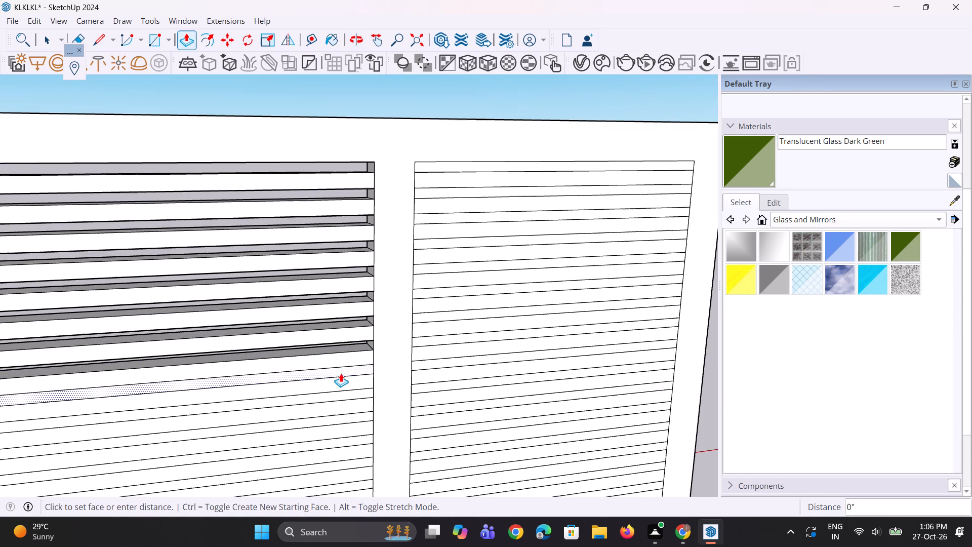
middle_click_drag(348, 391, 315, 314)
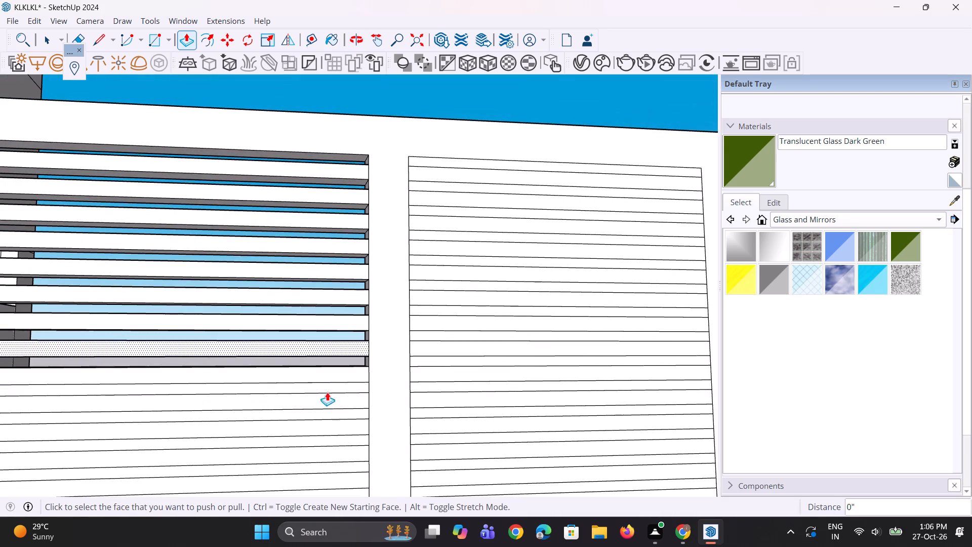
double_click(345, 392)
double_click(348, 414)
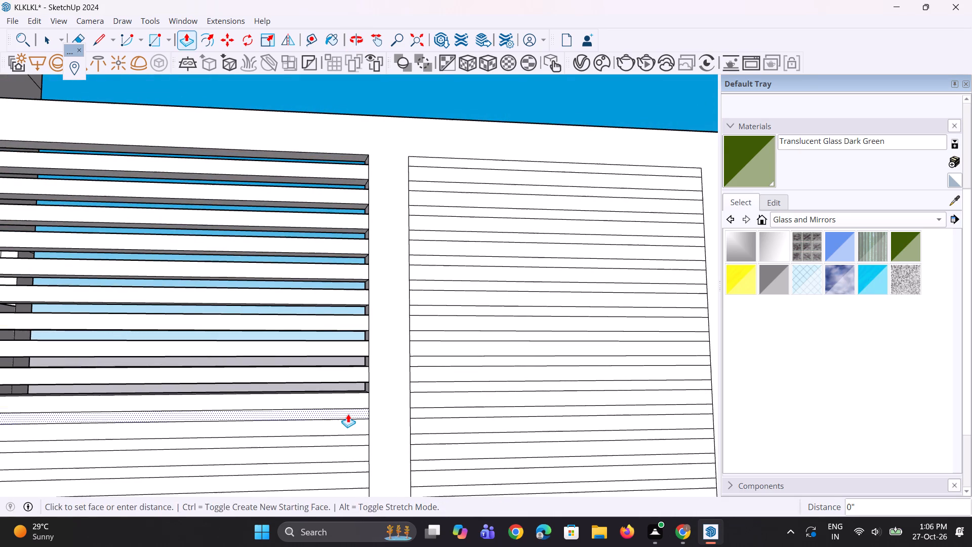
double_click(350, 440)
scroll(315, 344, "down", 4)
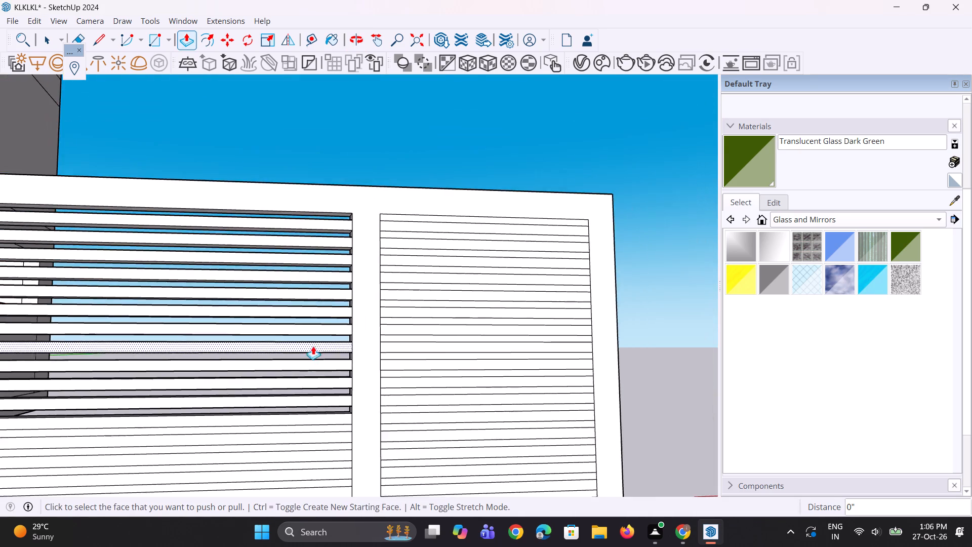
scroll(305, 435, "up", 4)
double_click(317, 428)
Push the last four gap strips at the bottom of the wide bay through the panel by the same depth.
scroll(307, 377, "down", 5)
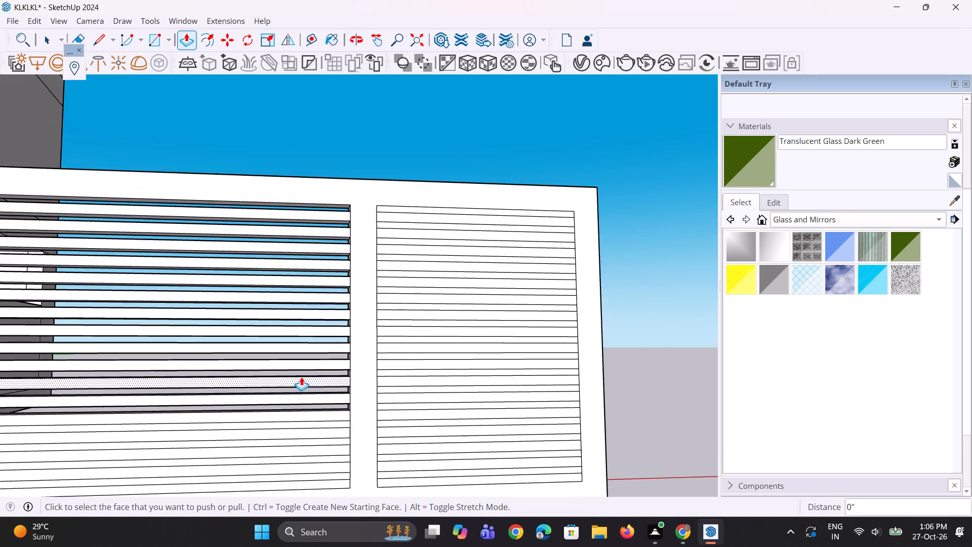
scroll(301, 377, "down", 2)
scroll(291, 429, "up", 6)
double_click(311, 412)
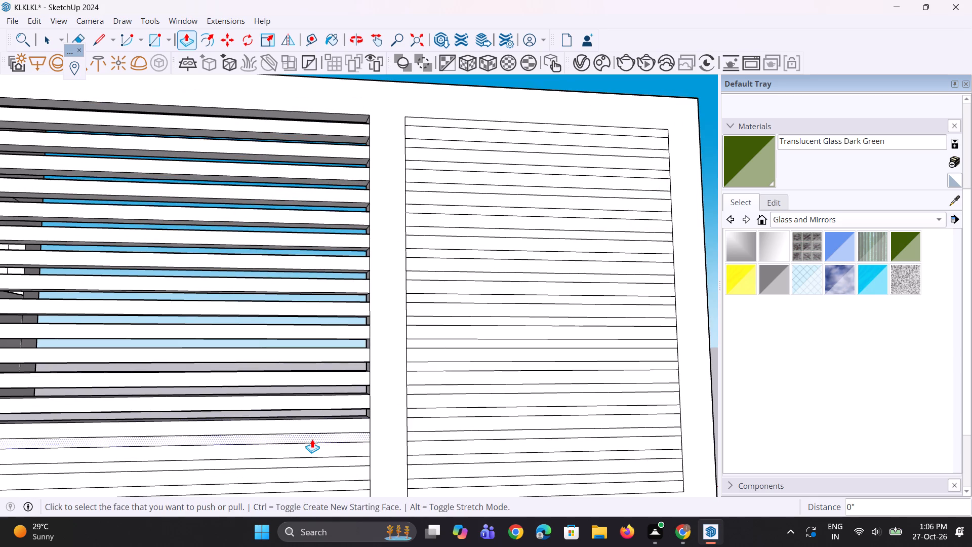
double_click(312, 439)
double_click(347, 461)
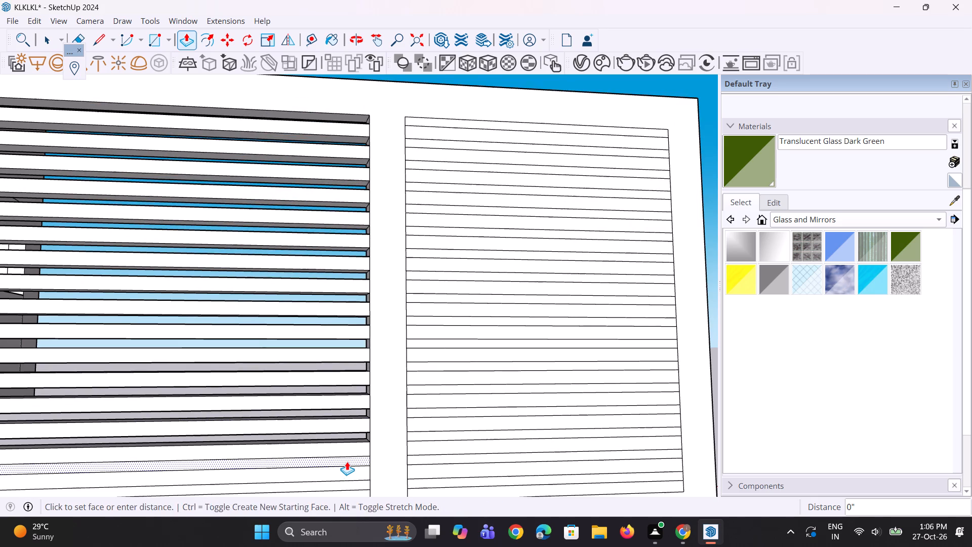
scroll(339, 407, "down", 4)
scroll(334, 474, "up", 6)
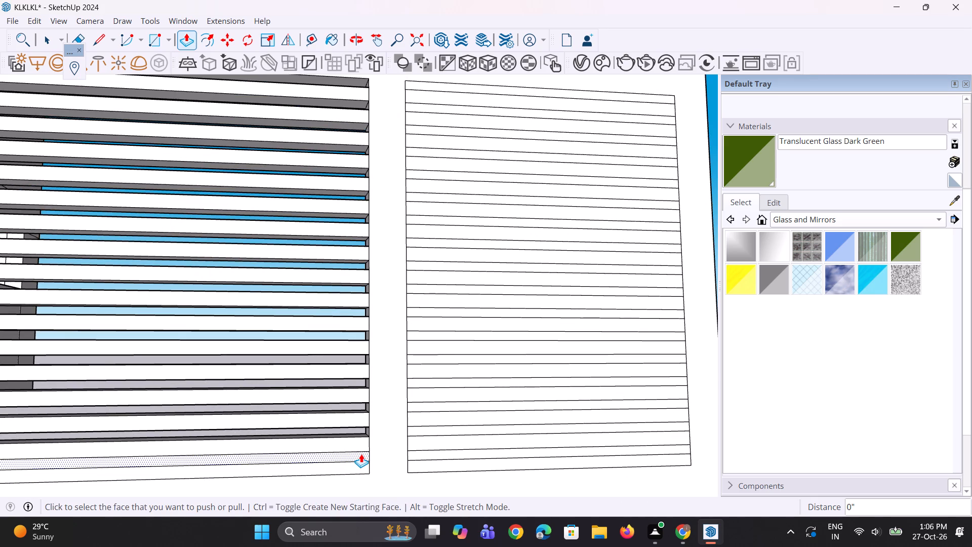
double_click(361, 453)
Push the lowest five gap strips of the narrow bay back through the panel by the same depth.
double_click(429, 457)
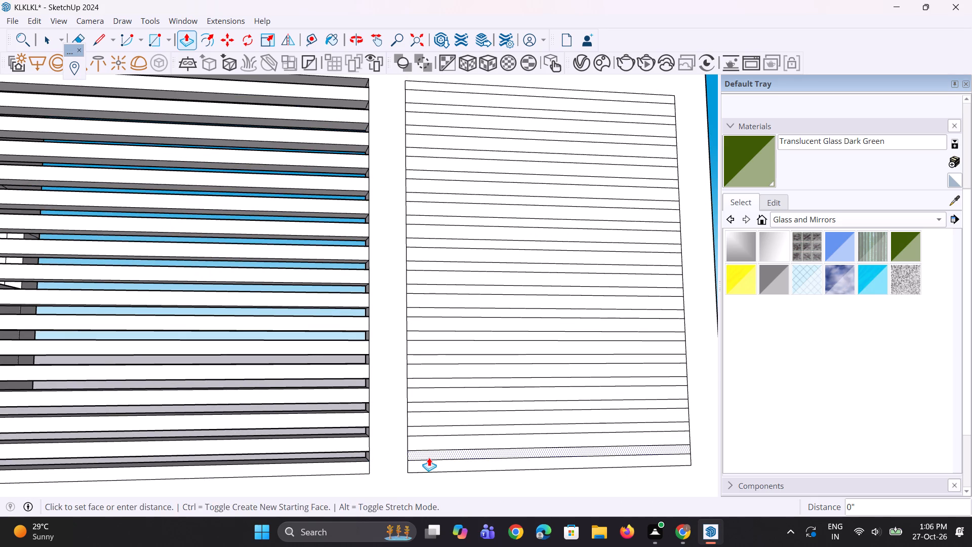
double_click(436, 432)
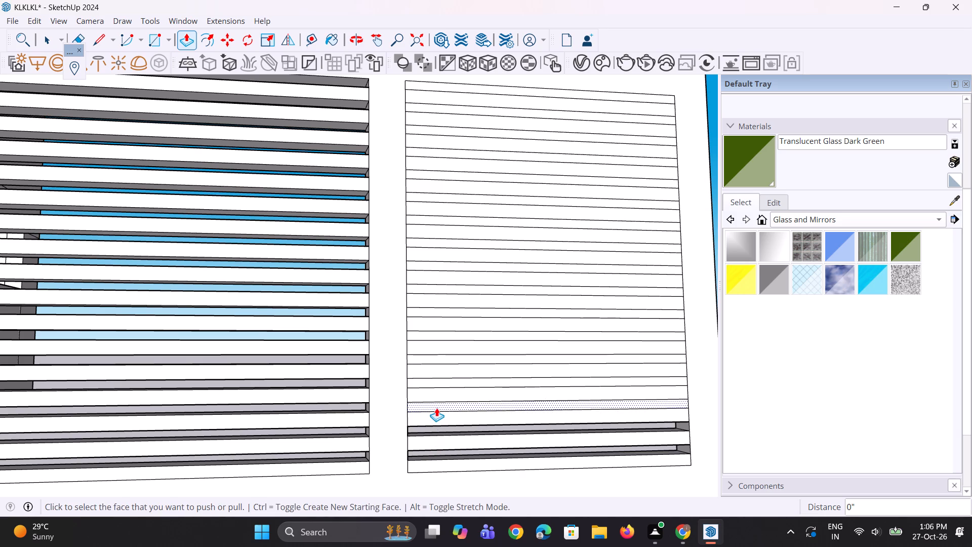
double_click(436, 408)
double_click(438, 385)
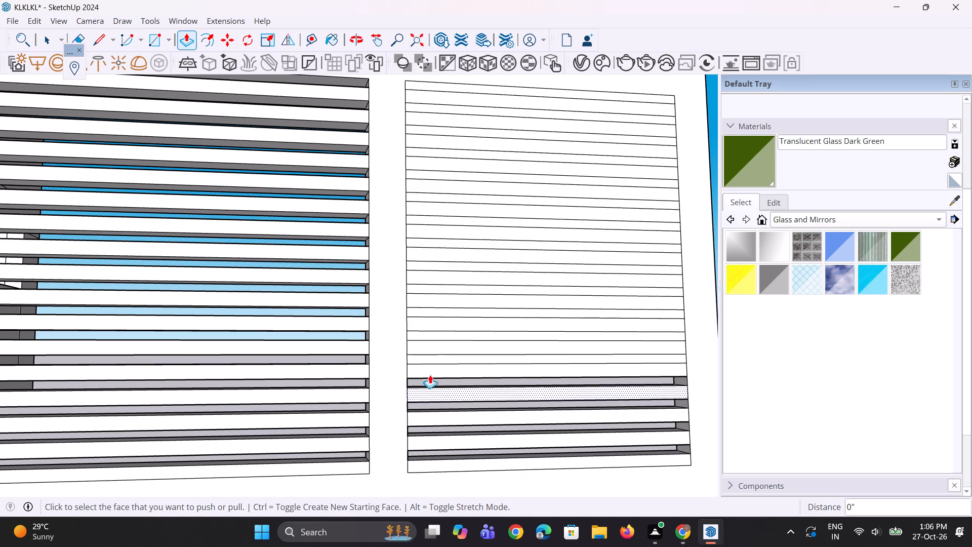
double_click(433, 363)
Repeat the same Push/Pull cut on the next nine gap strips up the narrow bay, leaving the slats between them.
scroll(248, 435, "down", 5)
middle_click_drag(234, 417, 279, 481)
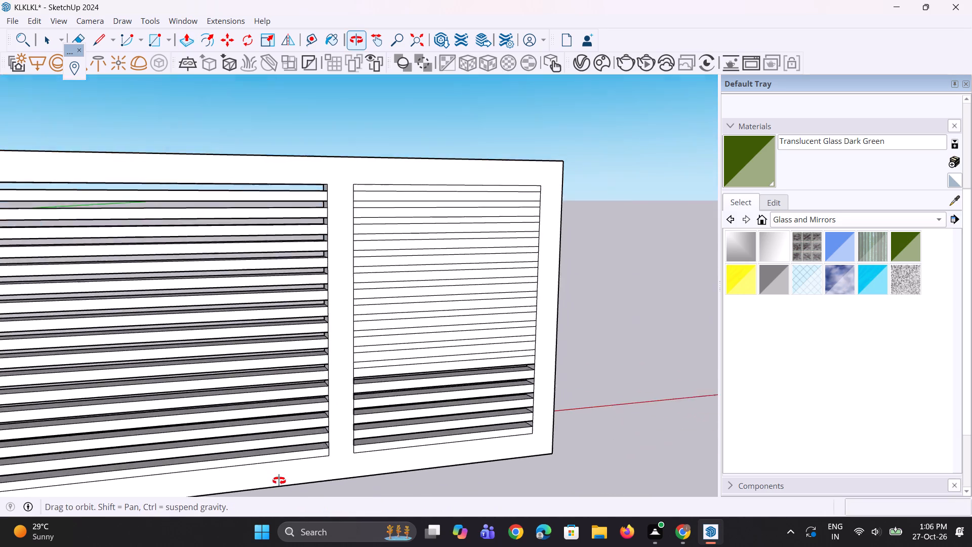
middle_click_drag(279, 481, 280, 480)
scroll(344, 362, "up", 7)
double_click(364, 367)
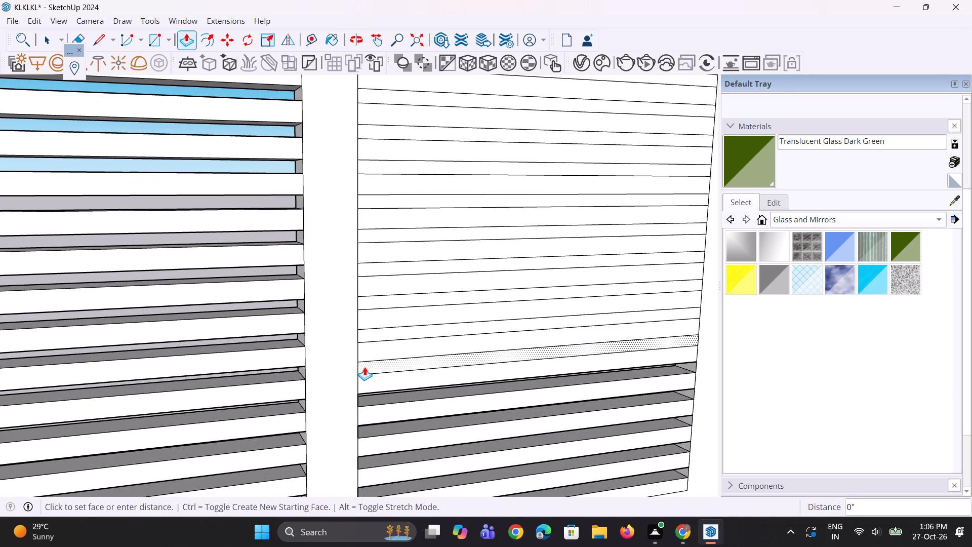
double_click(380, 335)
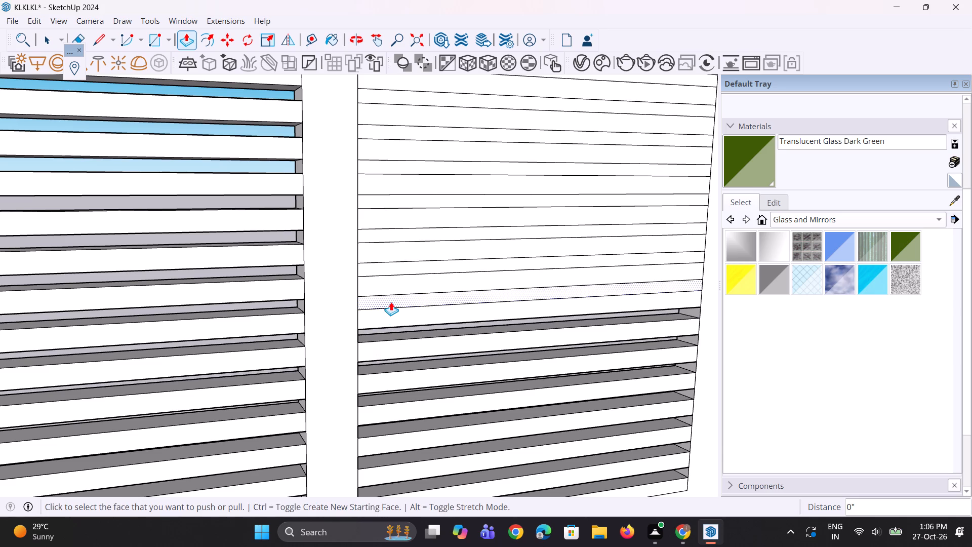
double_click(391, 302)
double_click(383, 265)
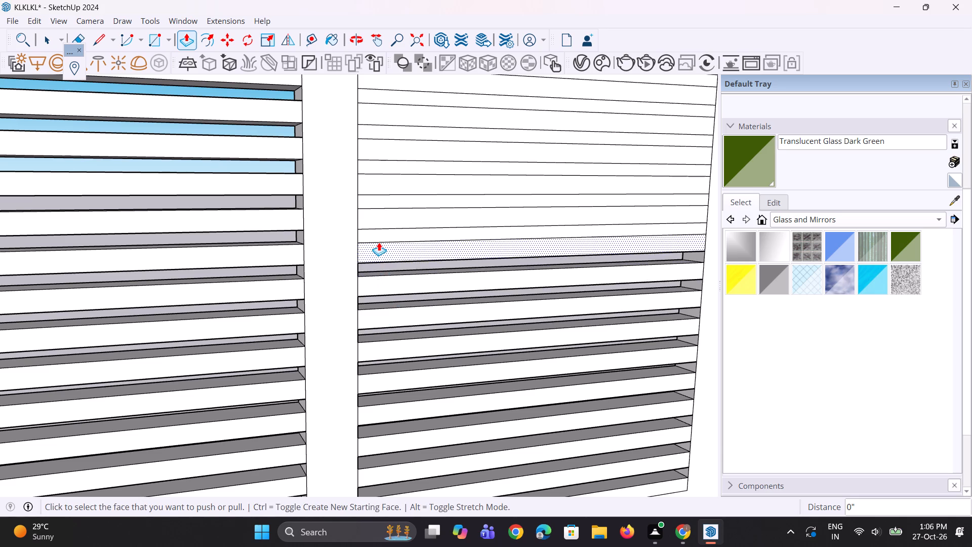
double_click(381, 239)
double_click(375, 205)
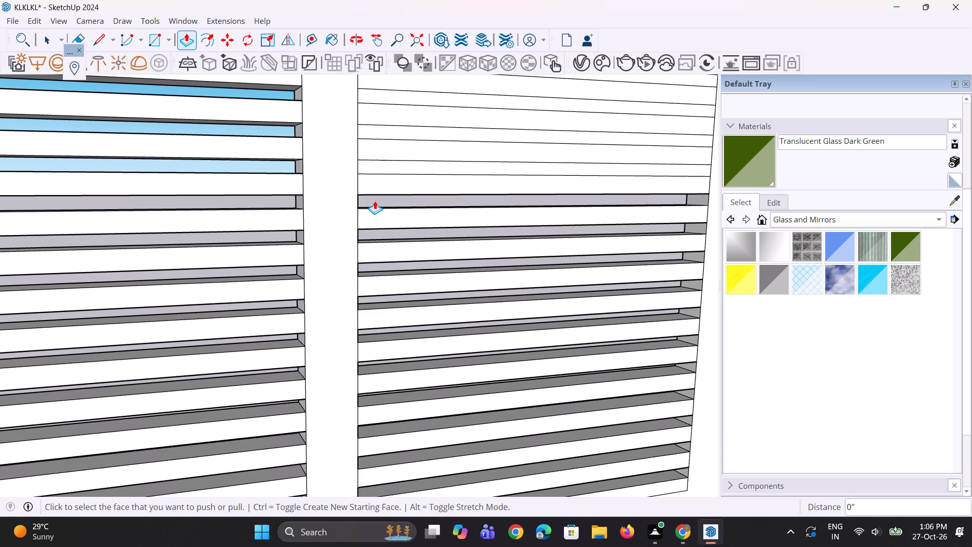
double_click(373, 171)
double_click(378, 134)
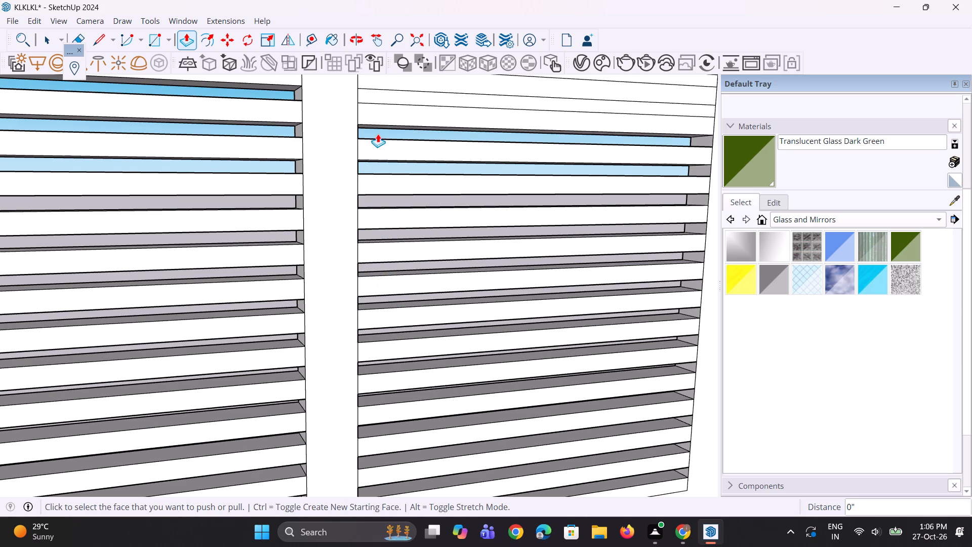
left_click(382, 100)
left_click(382, 100)
Push the last three gap strips at the top of the narrow bay through the panel by the same depth.
scroll(332, 352, "down", 4)
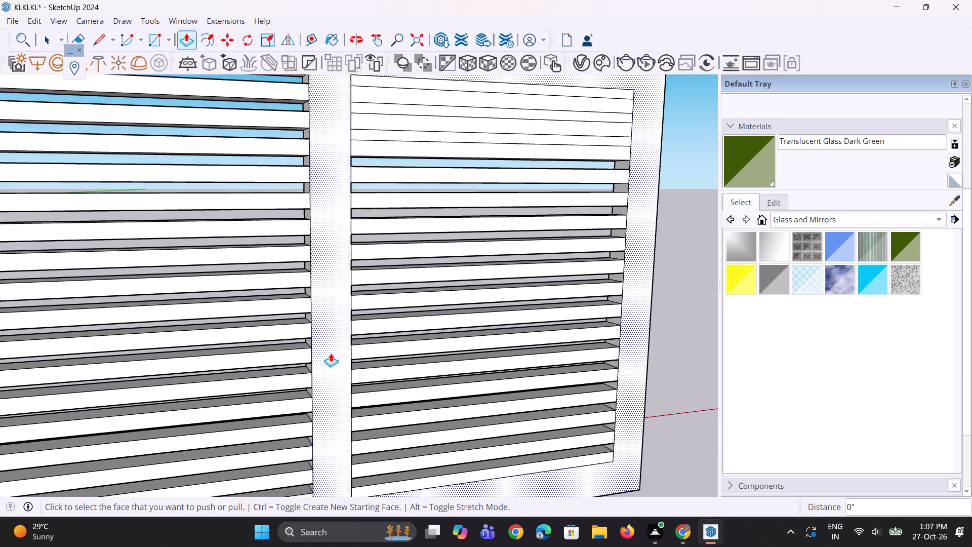
scroll(331, 353, "down", 3)
scroll(385, 275, "up", 3)
scroll(363, 203, "up", 7)
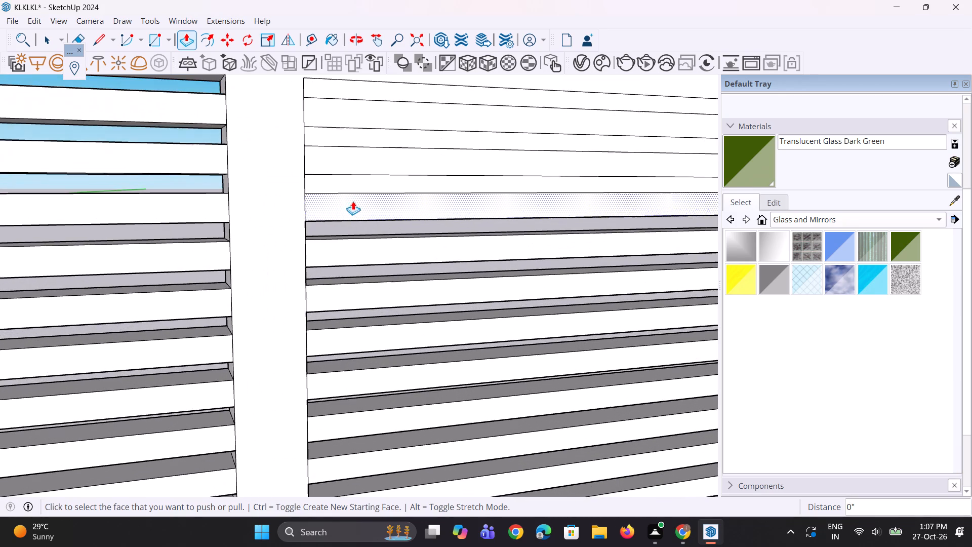
double_click(348, 190)
double_click(352, 145)
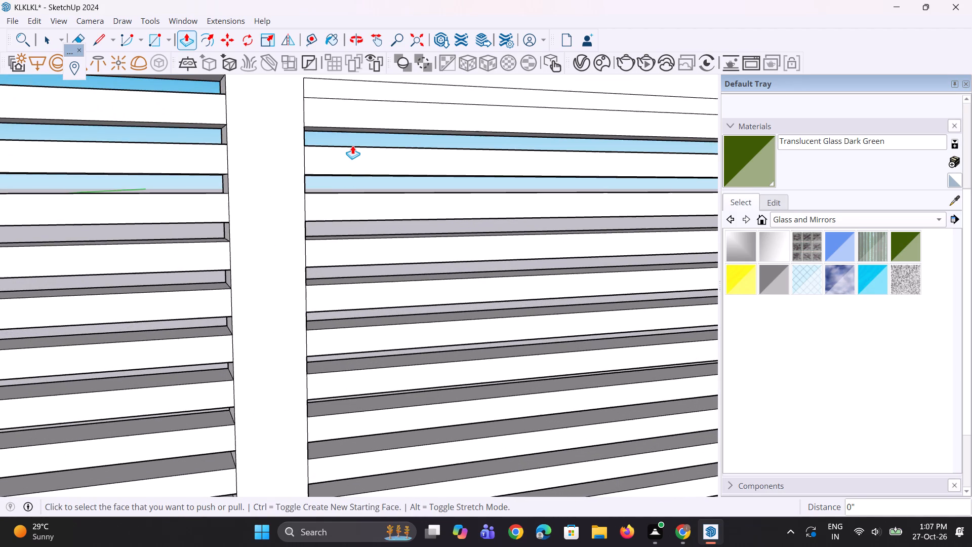
double_click(361, 97)
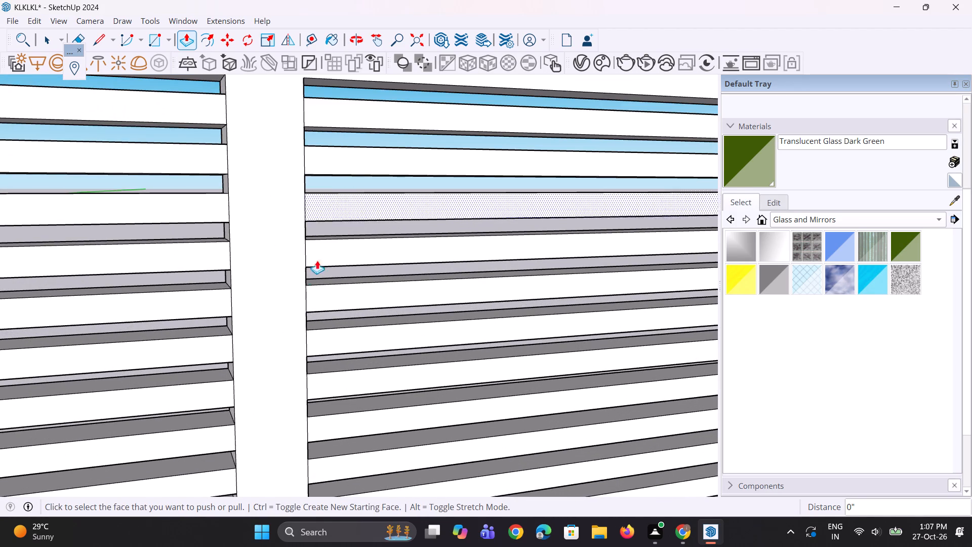
scroll(307, 275, "down", 9)
middle_click_drag(303, 281, 280, 257)
key("space")
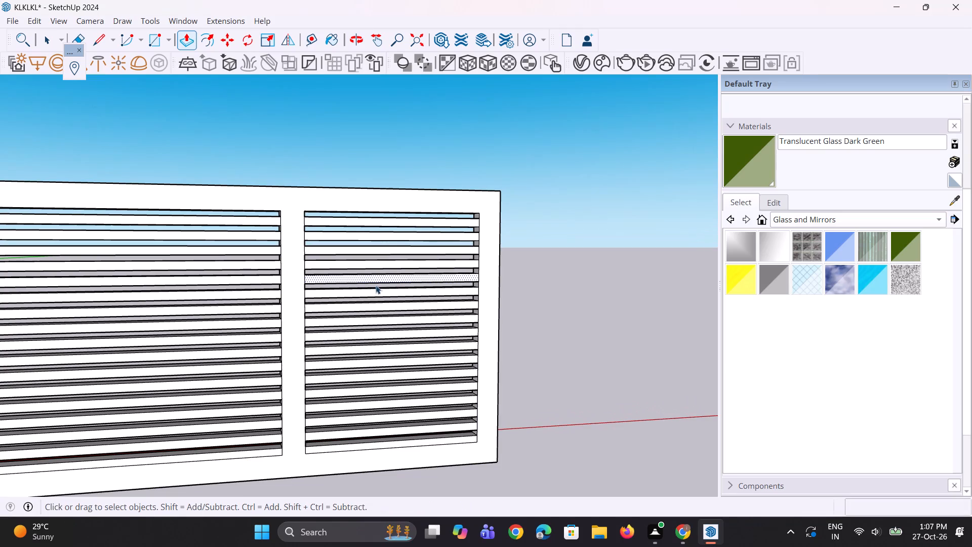
key("space")
left_click(518, 310)
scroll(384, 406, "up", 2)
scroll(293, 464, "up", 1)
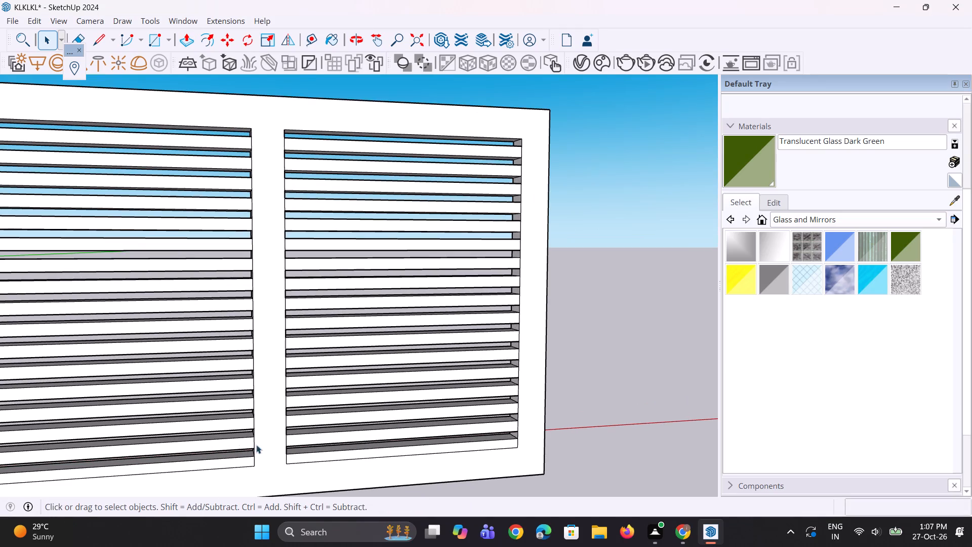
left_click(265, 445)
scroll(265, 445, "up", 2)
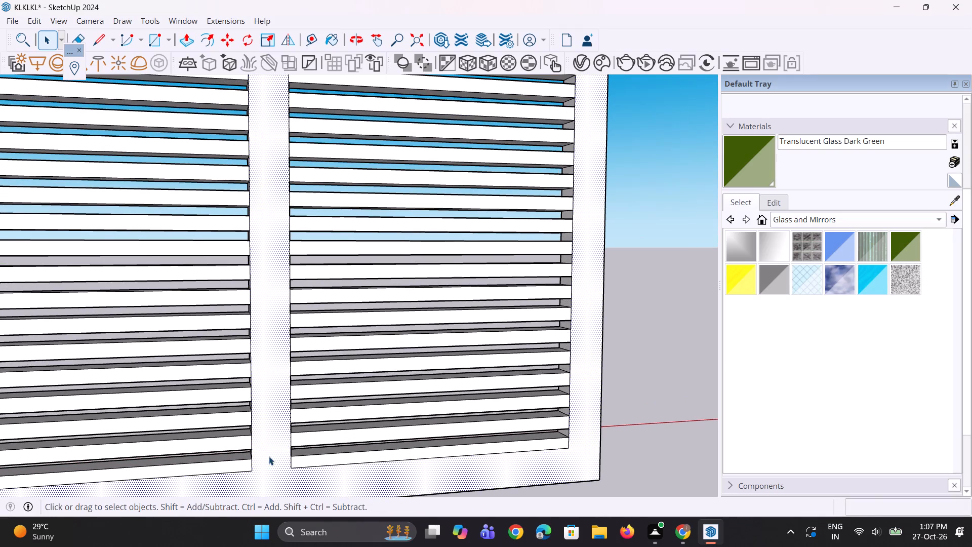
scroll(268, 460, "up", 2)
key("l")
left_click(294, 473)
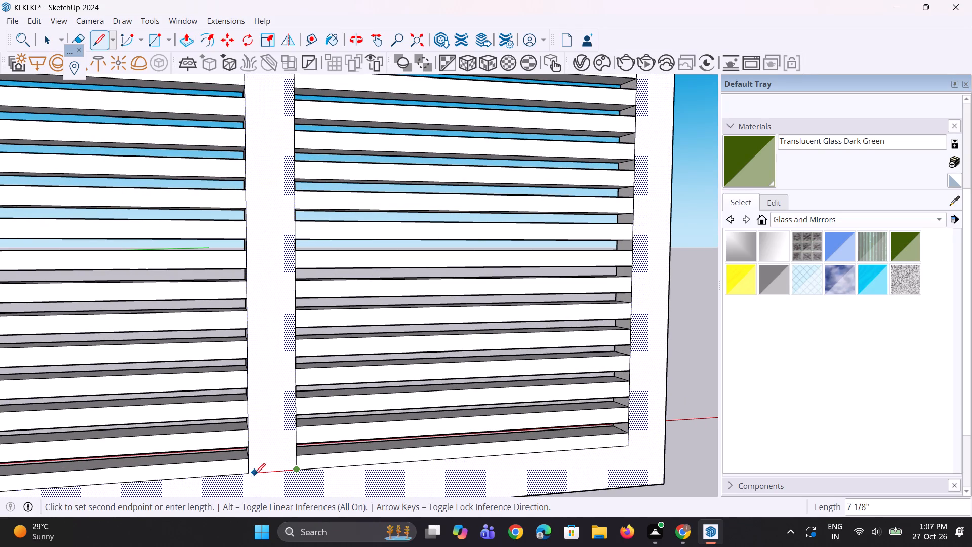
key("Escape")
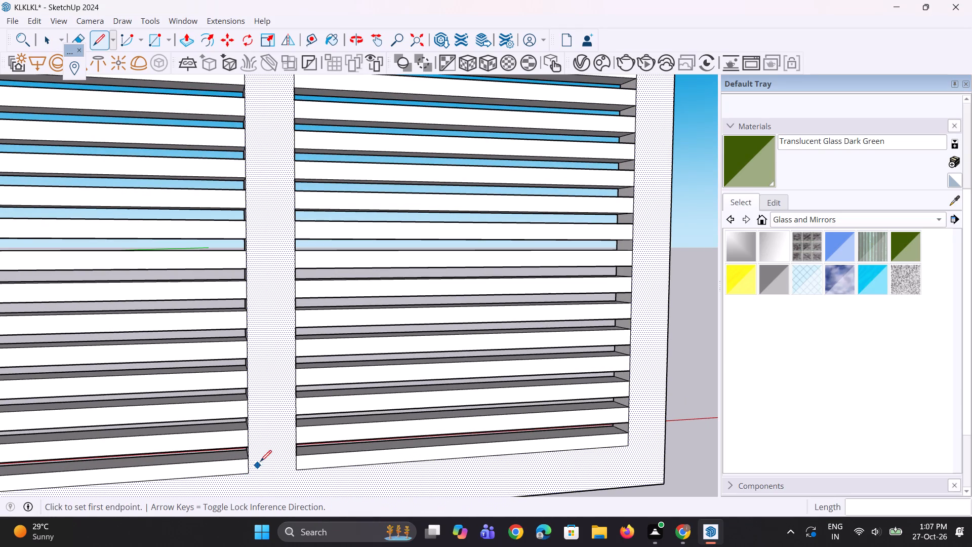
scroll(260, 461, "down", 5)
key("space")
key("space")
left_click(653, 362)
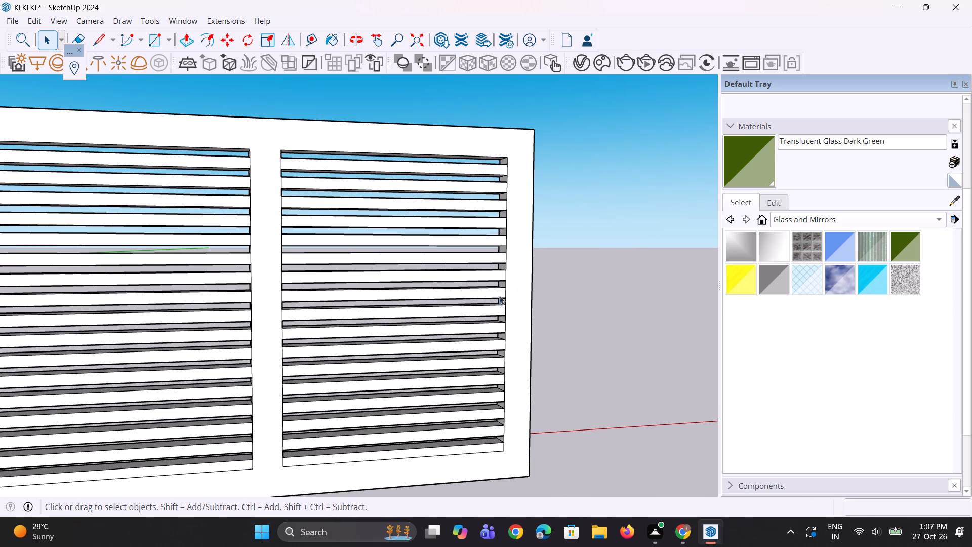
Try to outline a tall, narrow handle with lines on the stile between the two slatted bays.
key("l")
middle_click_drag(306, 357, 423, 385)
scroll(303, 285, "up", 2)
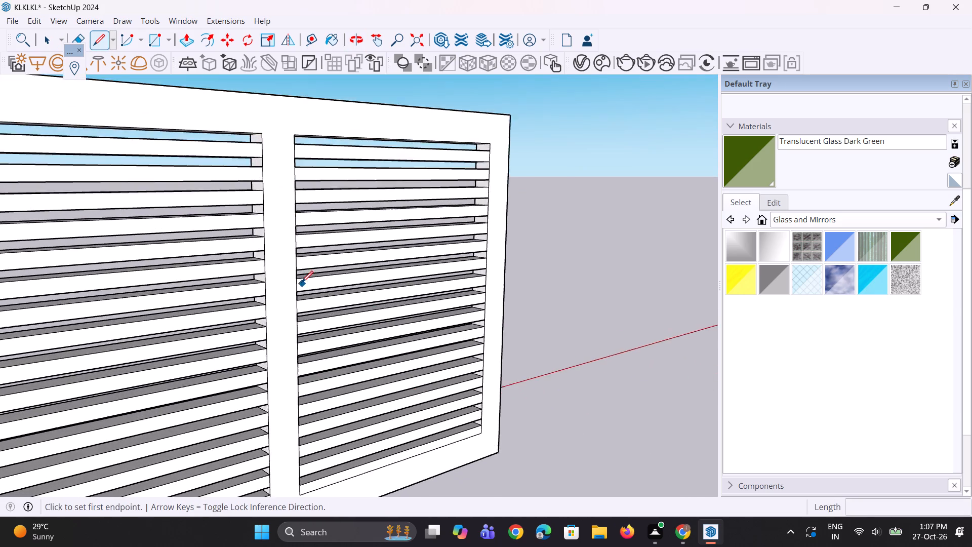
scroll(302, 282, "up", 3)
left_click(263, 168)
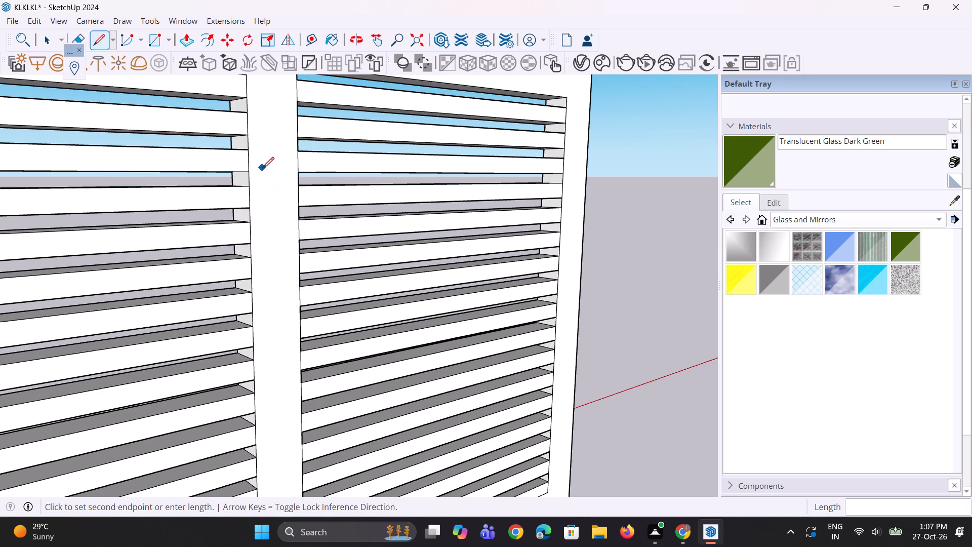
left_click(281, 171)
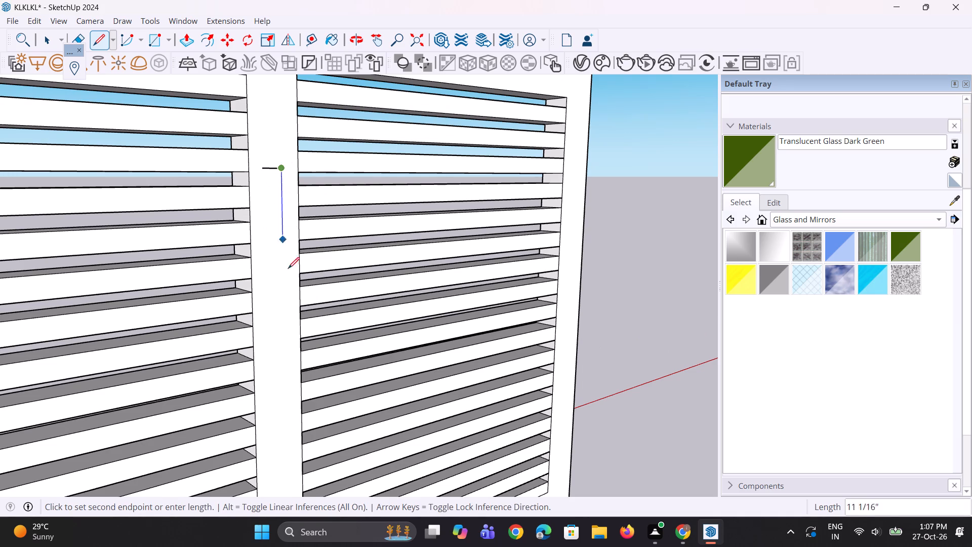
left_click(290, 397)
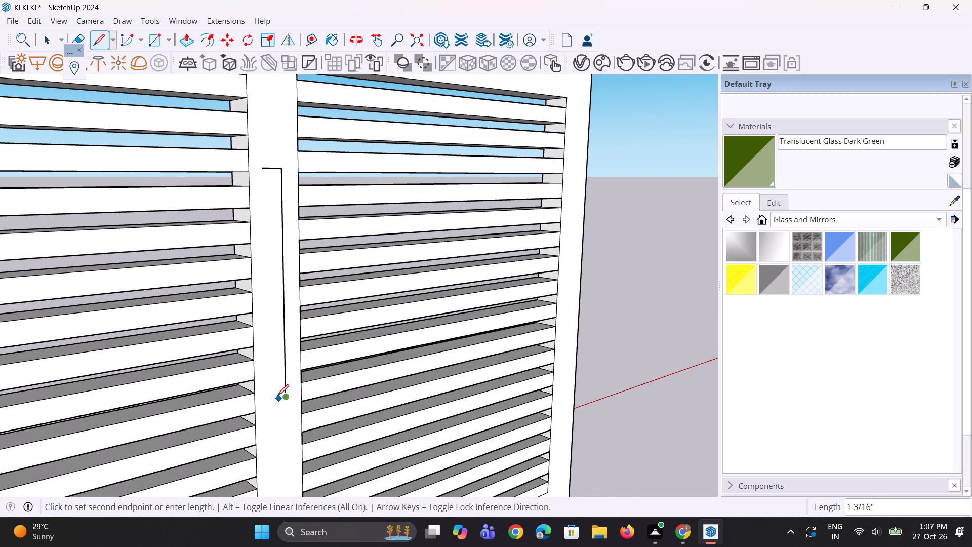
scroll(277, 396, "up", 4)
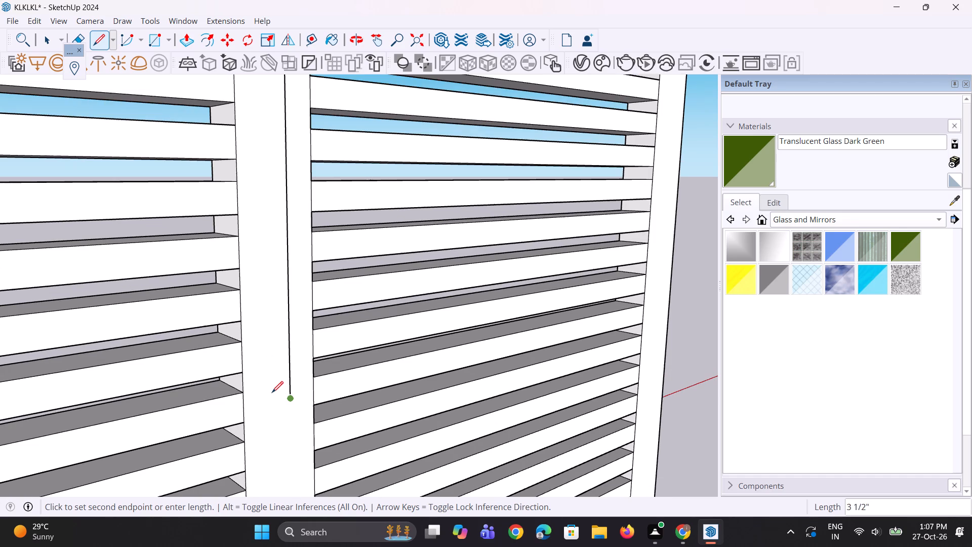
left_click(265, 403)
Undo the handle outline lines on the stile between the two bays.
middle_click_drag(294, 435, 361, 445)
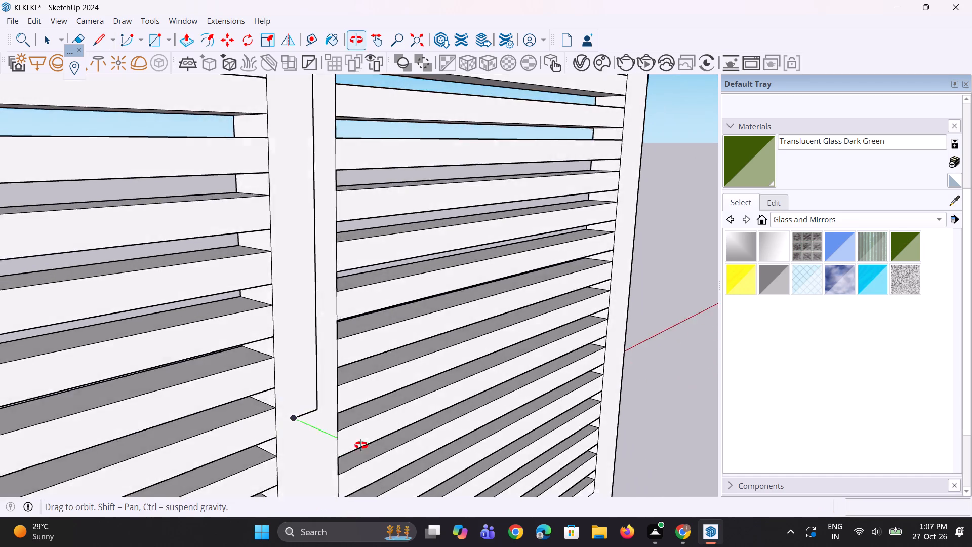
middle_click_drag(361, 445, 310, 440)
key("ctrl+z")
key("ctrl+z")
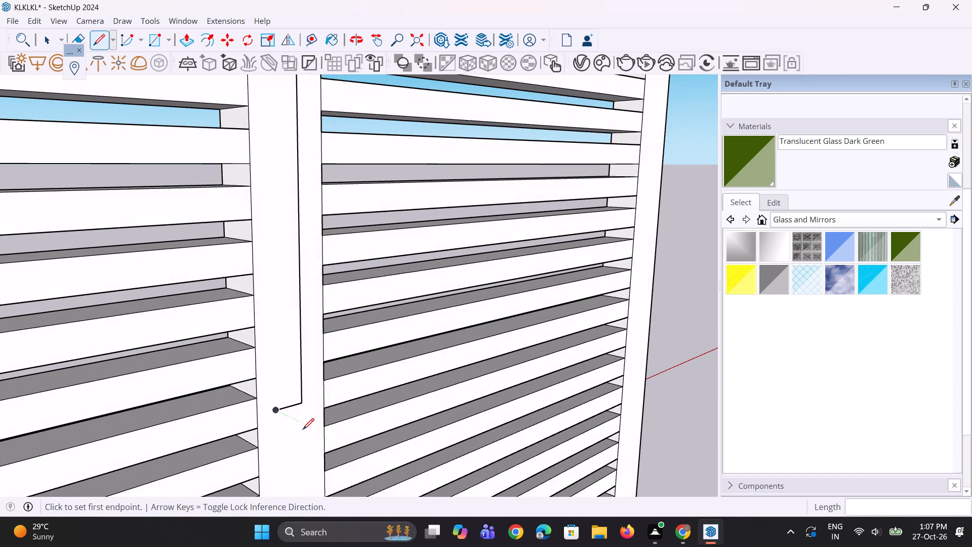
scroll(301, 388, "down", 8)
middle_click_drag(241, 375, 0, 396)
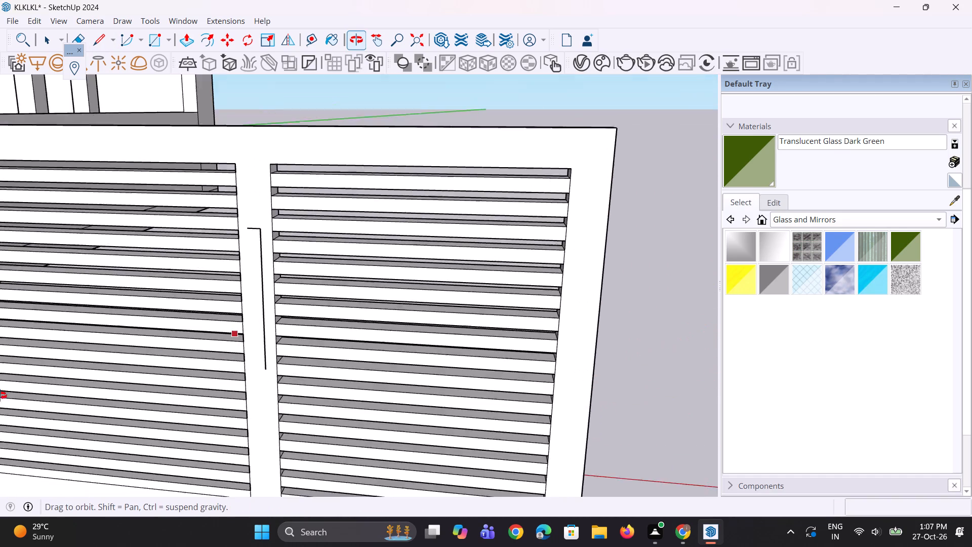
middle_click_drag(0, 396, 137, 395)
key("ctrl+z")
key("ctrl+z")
Draw a three-segment bracket-shaped handle path on the stile between the bays, about 3' 2" tall with short ends at top and bottom.
scroll(297, 241, "up", 1)
middle_click_drag(283, 298, 299, 304)
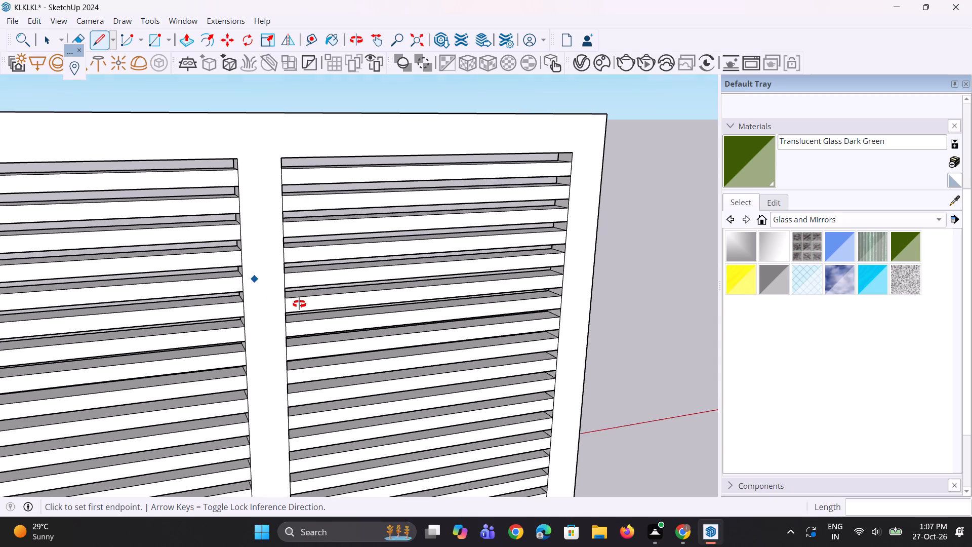
middle_click_drag(299, 304, 419, 281)
scroll(323, 260, "up", 4)
left_click(296, 257)
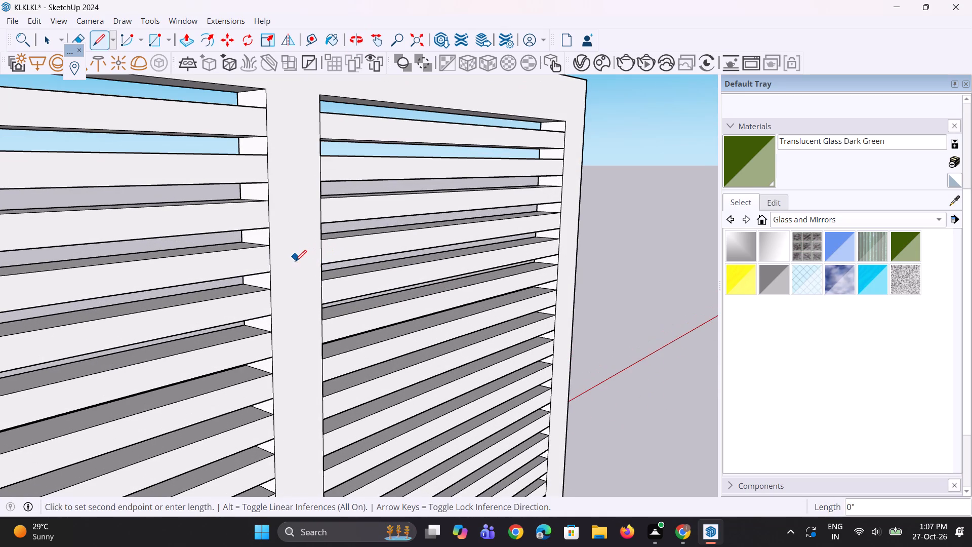
left_click(313, 262)
scroll(306, 334, "down", 5)
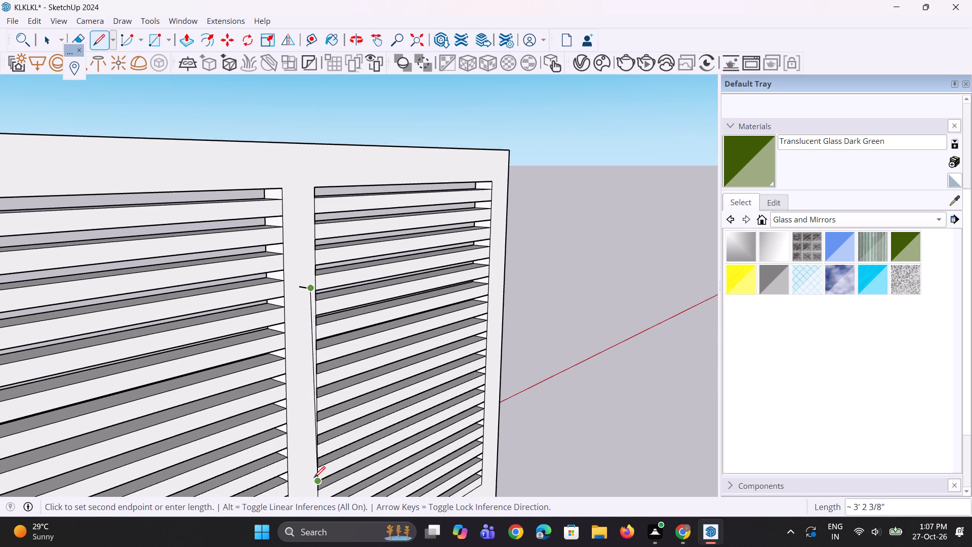
left_click(312, 478)
left_click(302, 475)
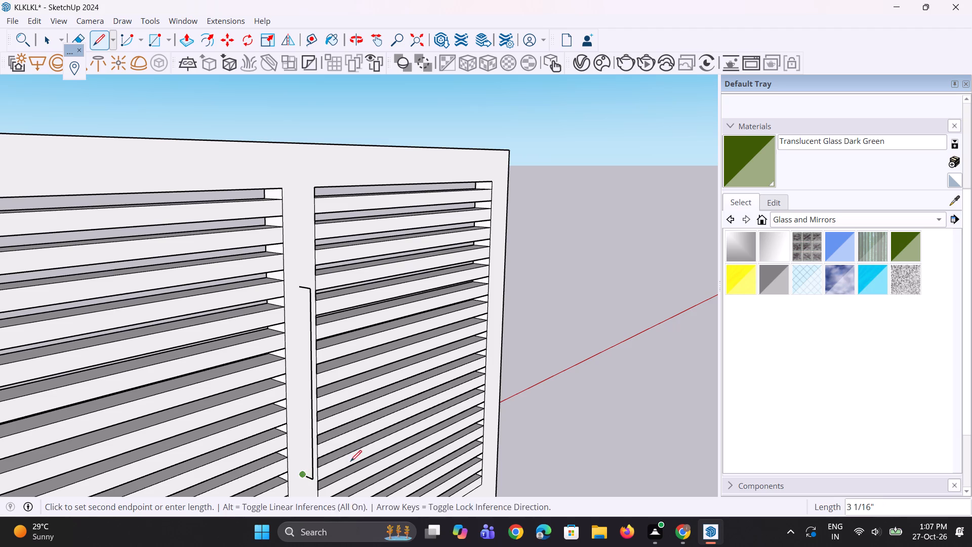
key("space")
Draw a small rectangle of about 2 1/2" by 1 9/16" on the stile around the path's upper short end.
middle_click_drag(356, 457, 294, 442)
scroll(293, 338, "up", 4)
key("r")
scroll(264, 253, "up", 3)
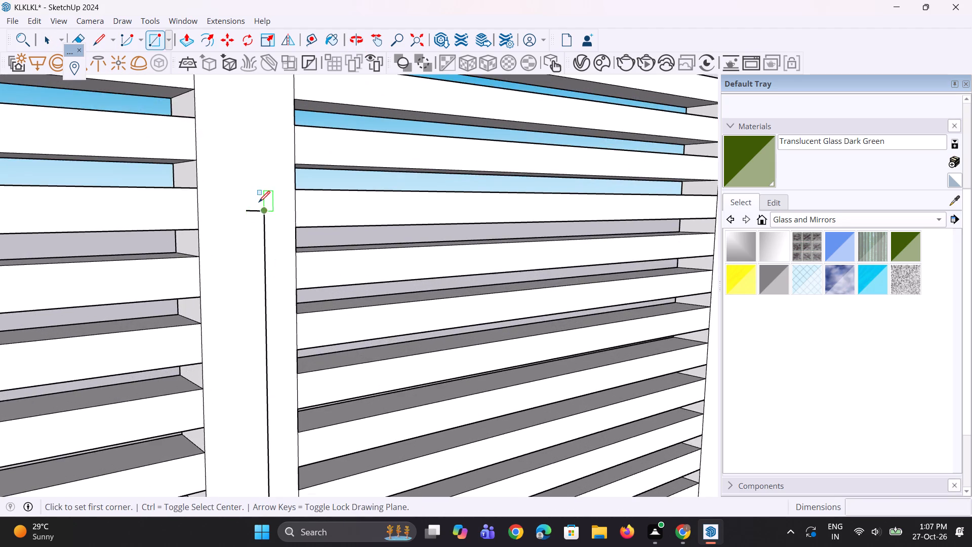
scroll(259, 202, "up", 2)
left_click_drag(227, 196, 227, 205)
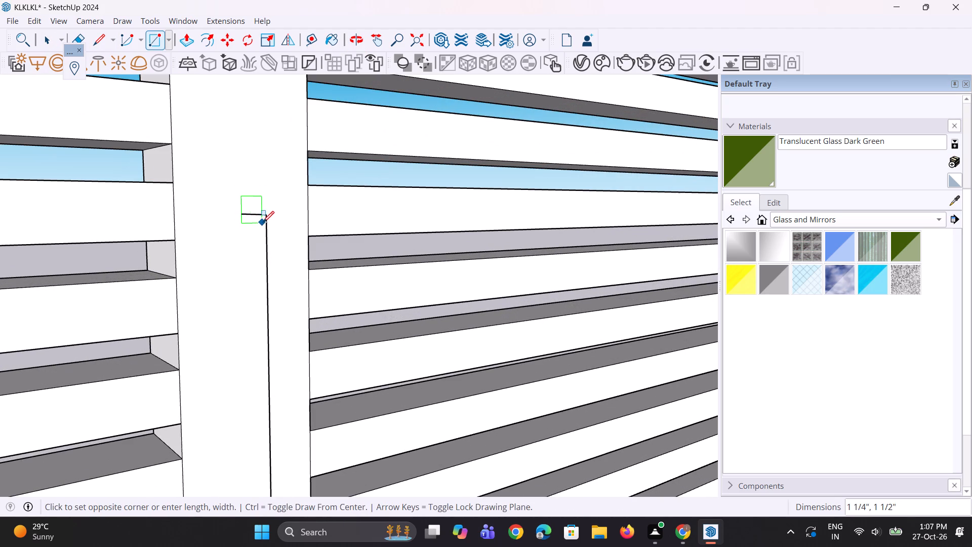
key("Escape")
scroll(225, 200, "up", 3)
left_click_drag(224, 200, 226, 208)
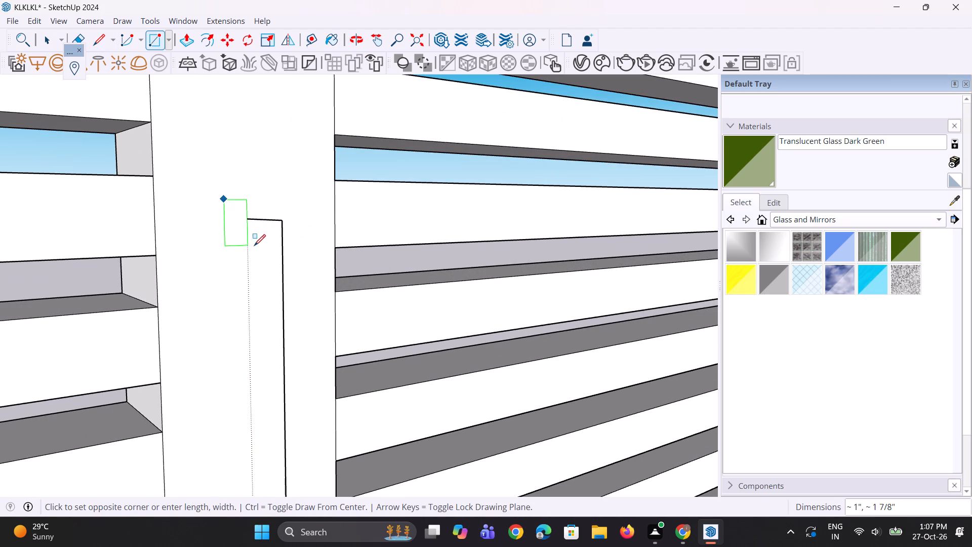
left_click(277, 238)
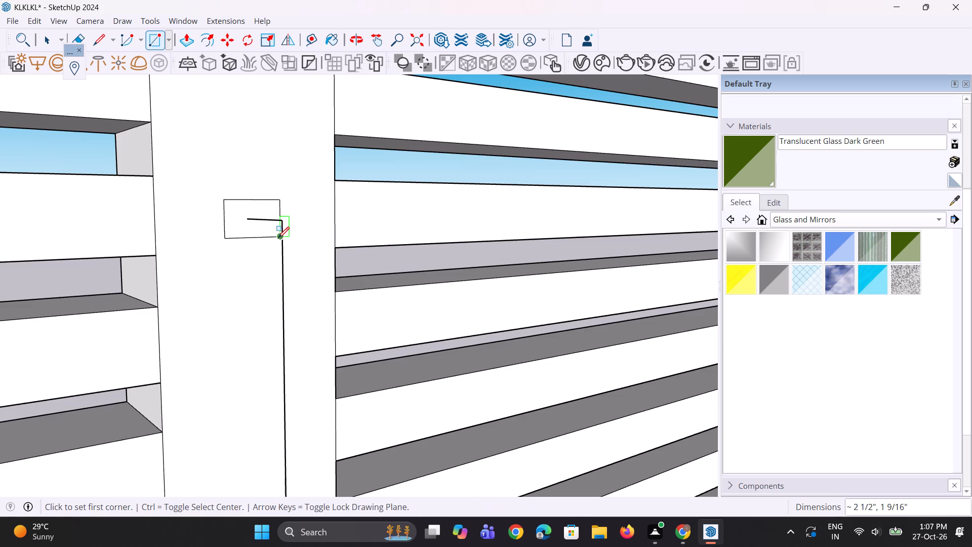
Move the top edge of the small rectangle on the stile down by about 3/16".
middle_click_drag(219, 249, 109, 247)
scroll(228, 223, "up", 5)
key("space")
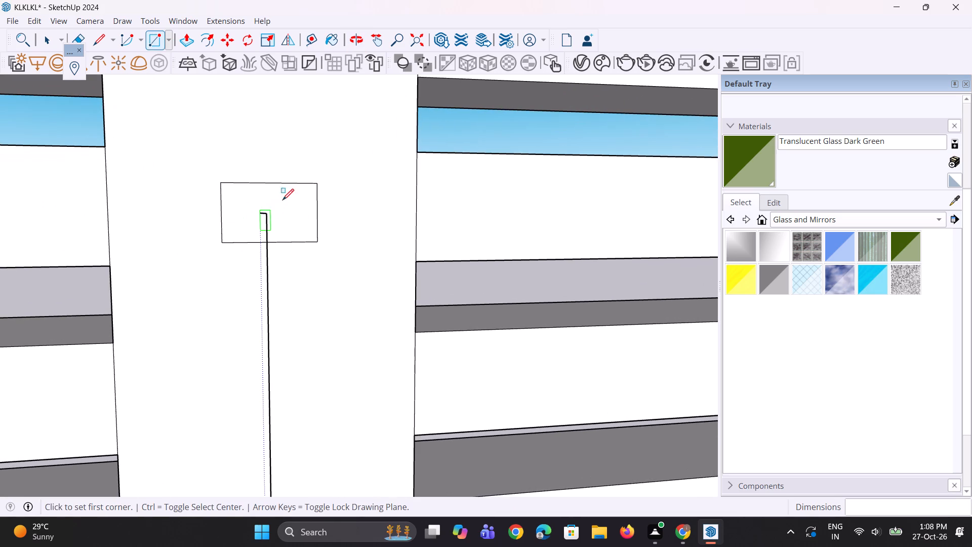
left_click(292, 184)
scroll(306, 191, "up", 4)
key("m")
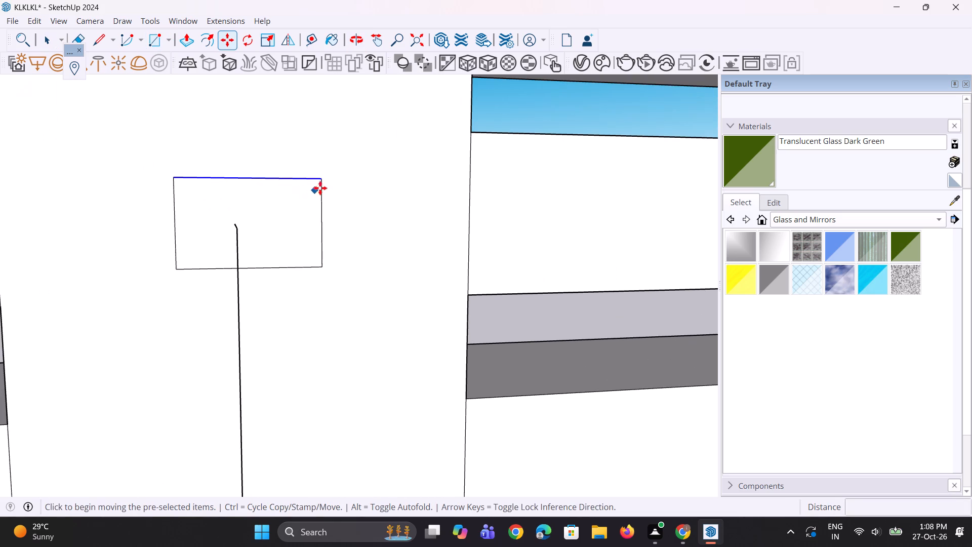
left_click(320, 178)
left_click(321, 190)
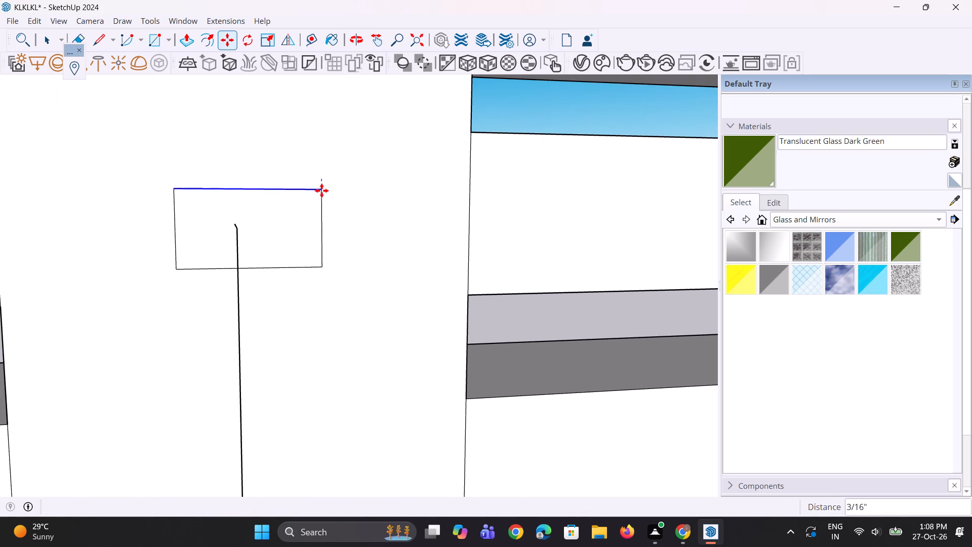
key("space")
key("space")
Extrude the small rectangle along the three-segment bracket path with Follow Me to form the gate handle.
middle_click_drag(237, 252, 297, 239)
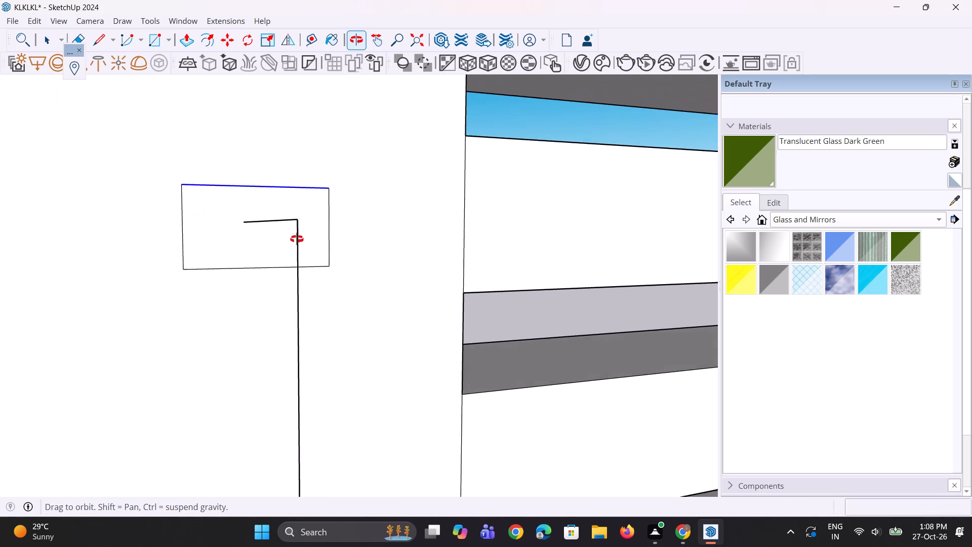
middle_click_drag(297, 239, 301, 237)
left_click(293, 215)
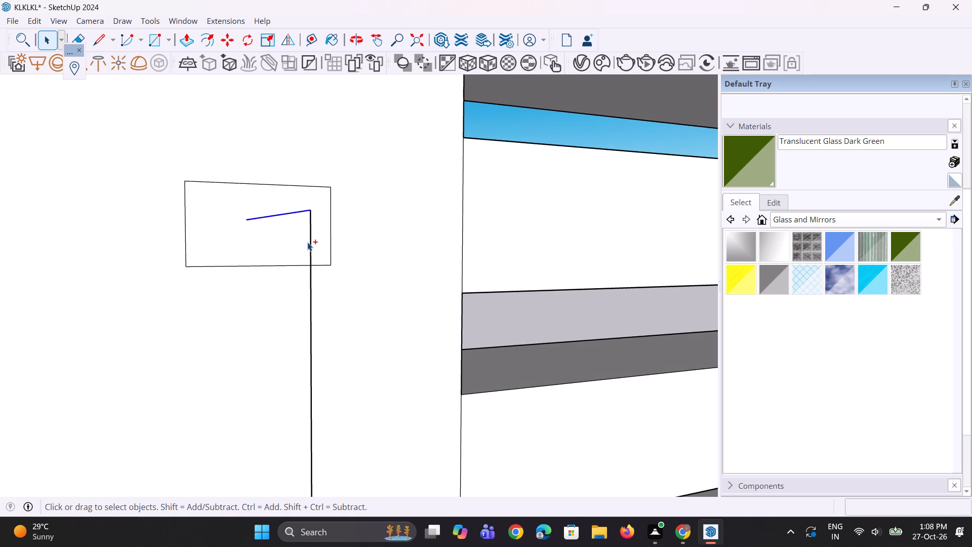
left_click(310, 244, "ctrl")
scroll(295, 196, "down", 6)
scroll(297, 199, "up", 3, "ctrl")
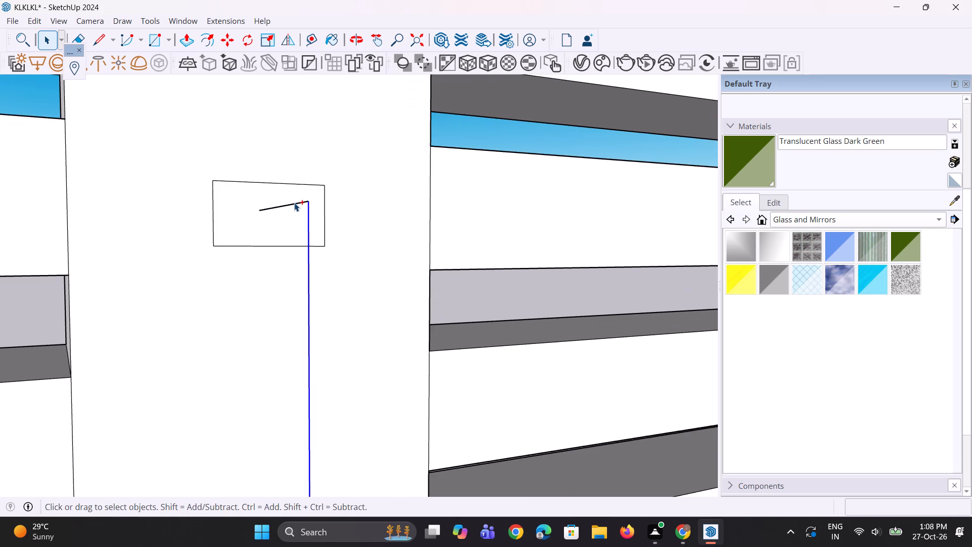
left_click(294, 204, "ctrl")
scroll(289, 198, "down", 15)
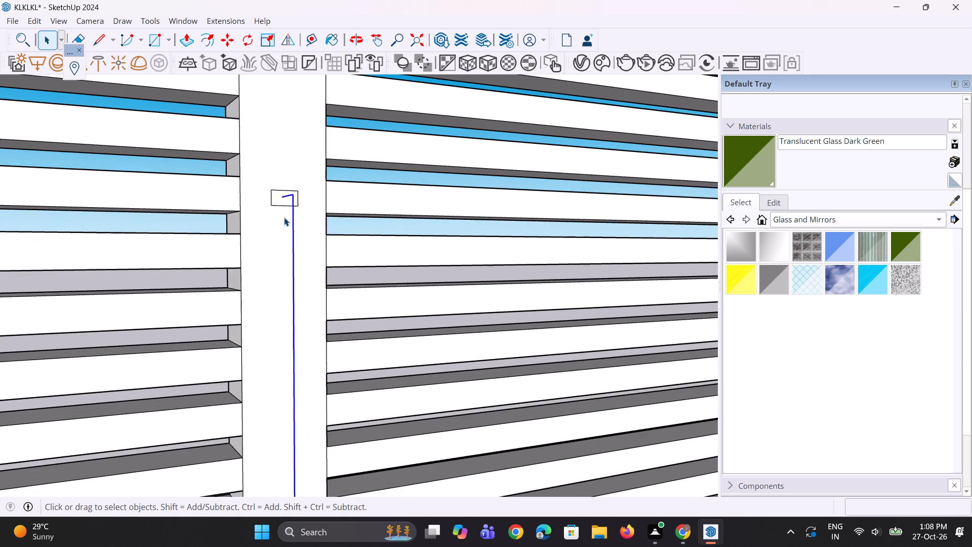
scroll(244, 199, "down", 9)
scroll(260, 371, "up", 13)
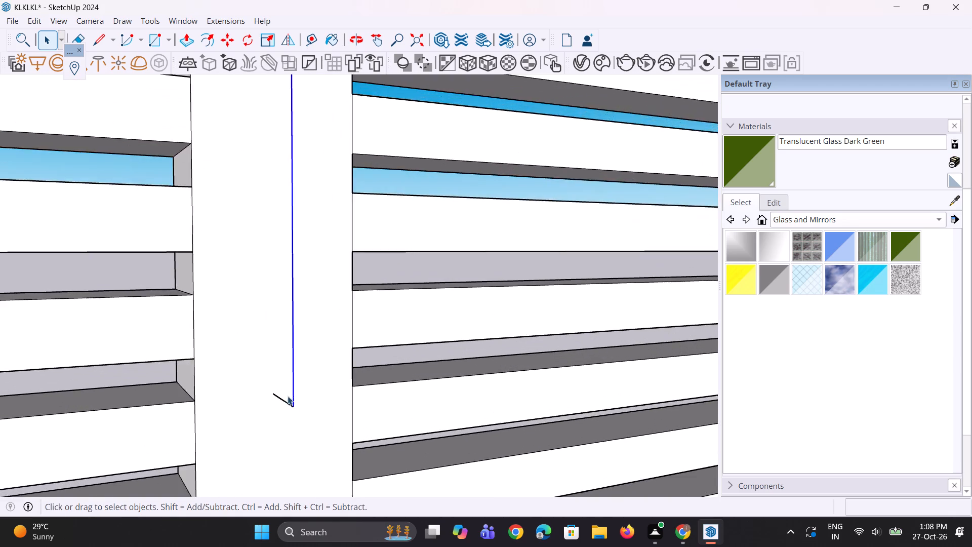
scroll(288, 396, "up", 8)
left_click(292, 405, "ctrl")
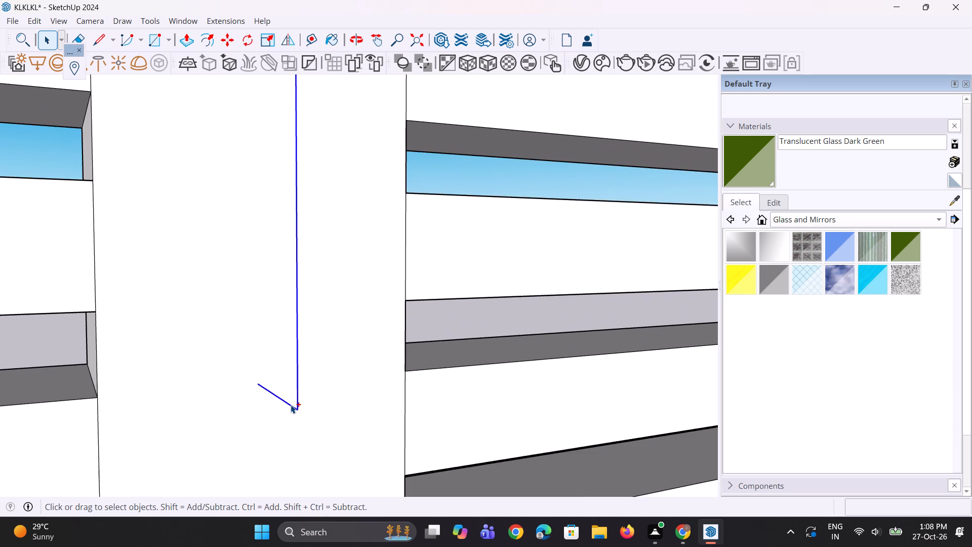
left_click(24, 46)
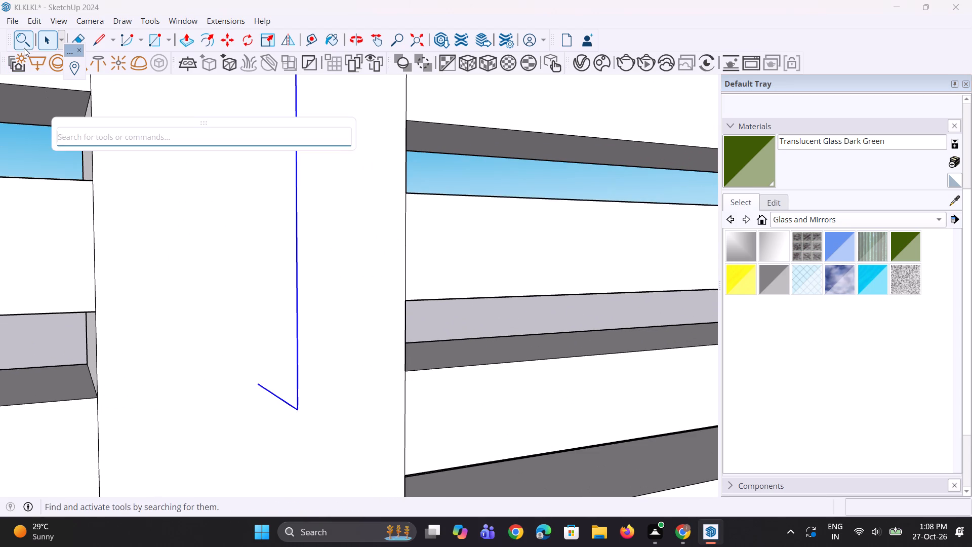
key("f")
key("o")
key("l")
key("l")
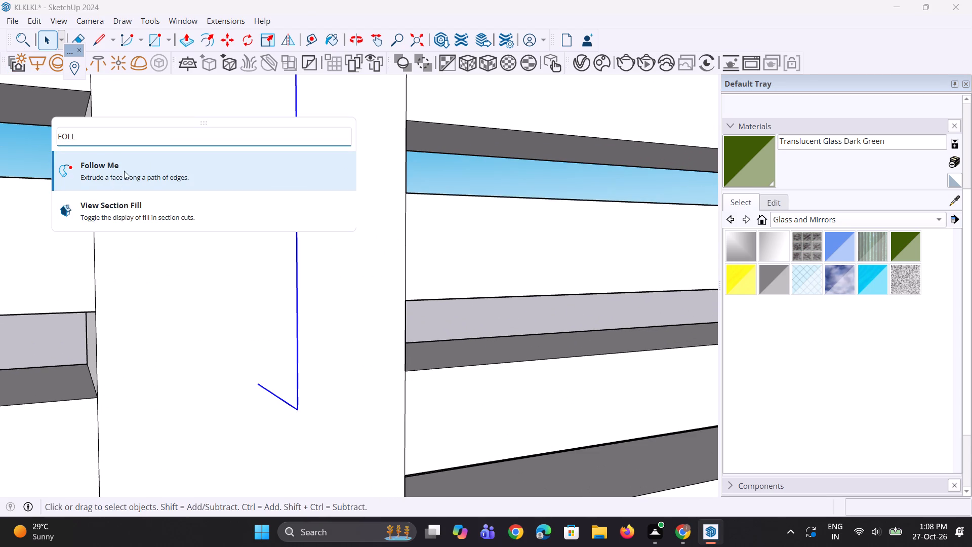
left_click(128, 167)
scroll(244, 397, "down", 20)
scroll(271, 161, "up", 4)
left_click(264, 150)
middle_click_drag(277, 216, 278, 217)
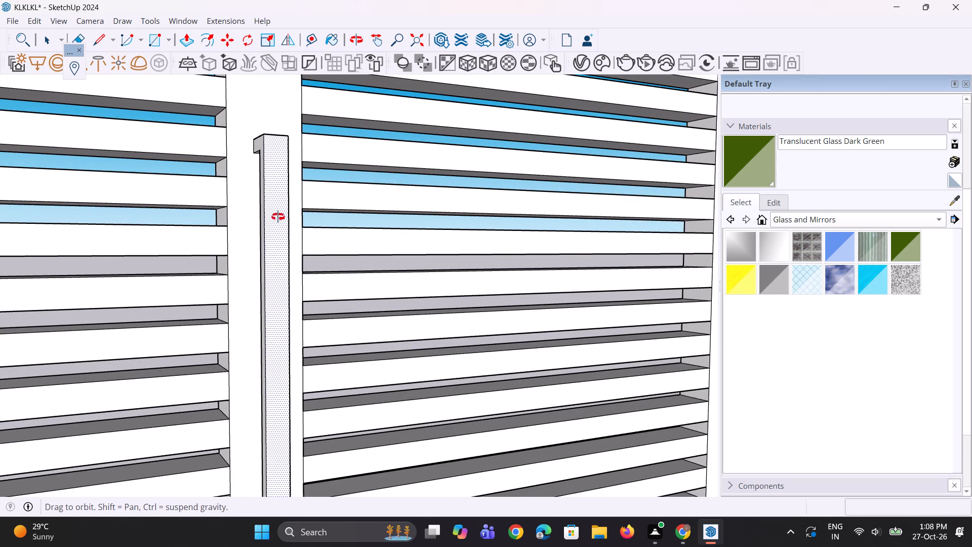
middle_click_drag(278, 217, 202, 219)
scroll(202, 219, "up", 1)
key("space")
key("space")
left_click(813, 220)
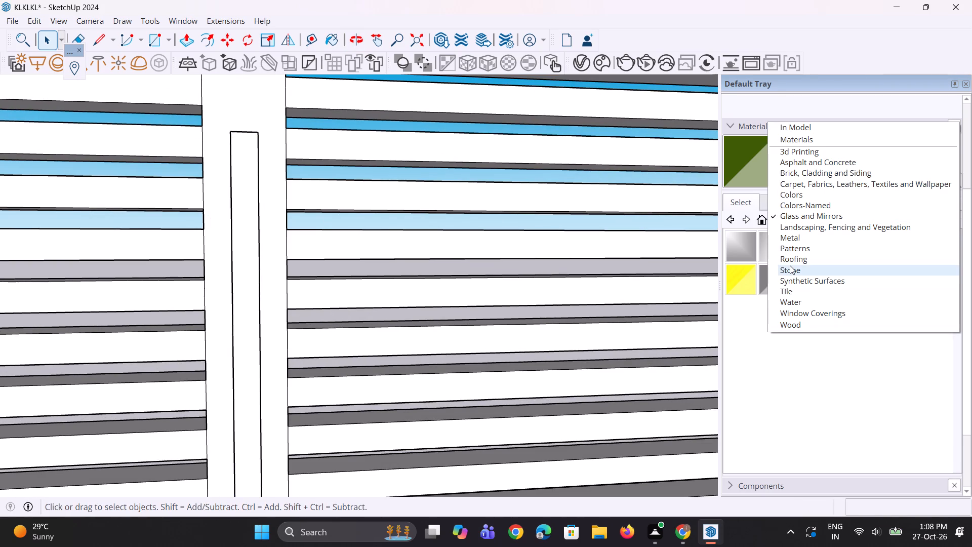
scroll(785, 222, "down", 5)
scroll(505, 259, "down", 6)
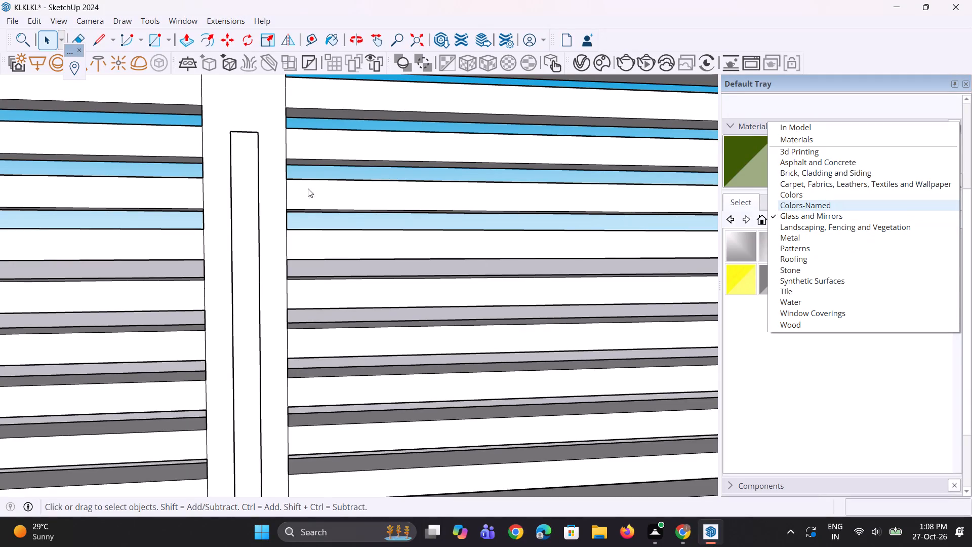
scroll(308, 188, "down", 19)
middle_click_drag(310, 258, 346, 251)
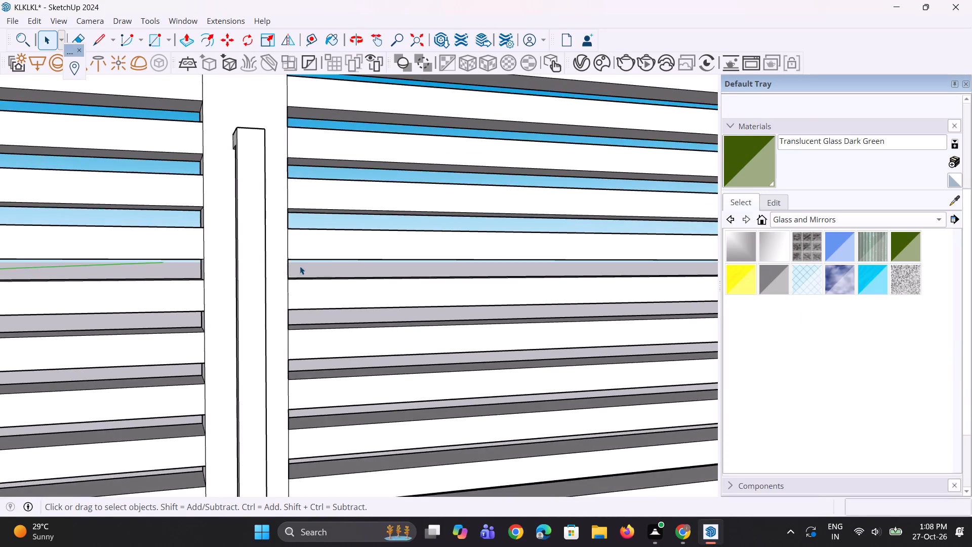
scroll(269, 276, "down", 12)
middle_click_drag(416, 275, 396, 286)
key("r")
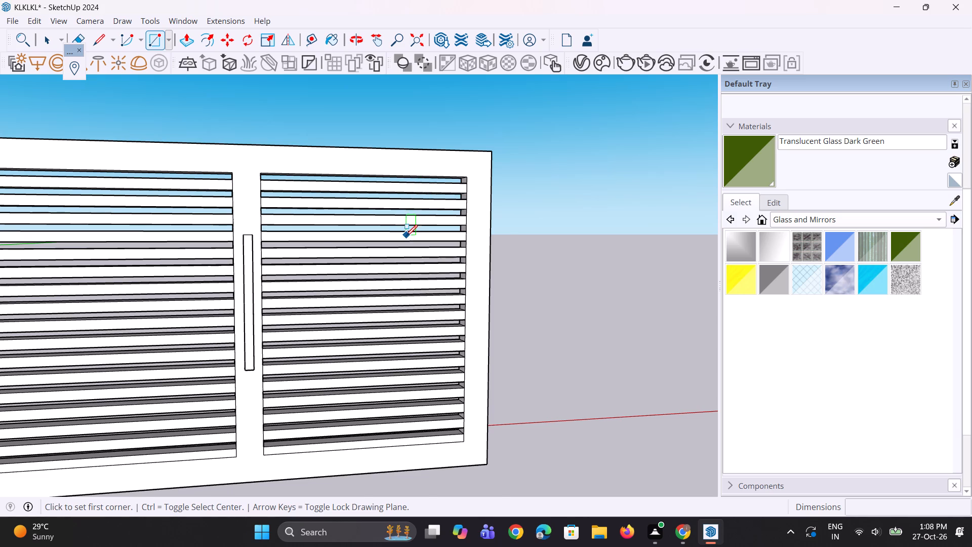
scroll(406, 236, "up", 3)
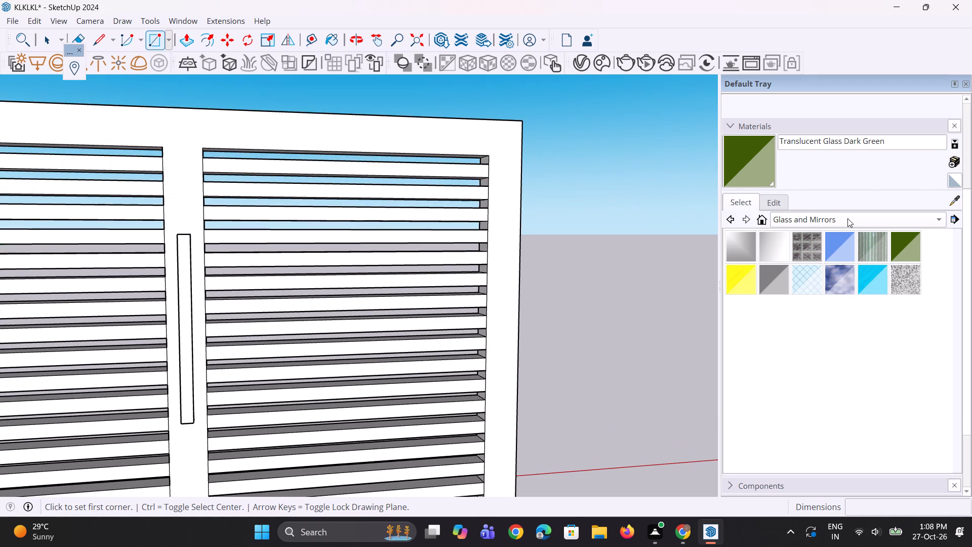
Switch the materials to the Colors collection and paint the top slat of the narrow bay with Color A06.
left_click(848, 218)
left_click(794, 196)
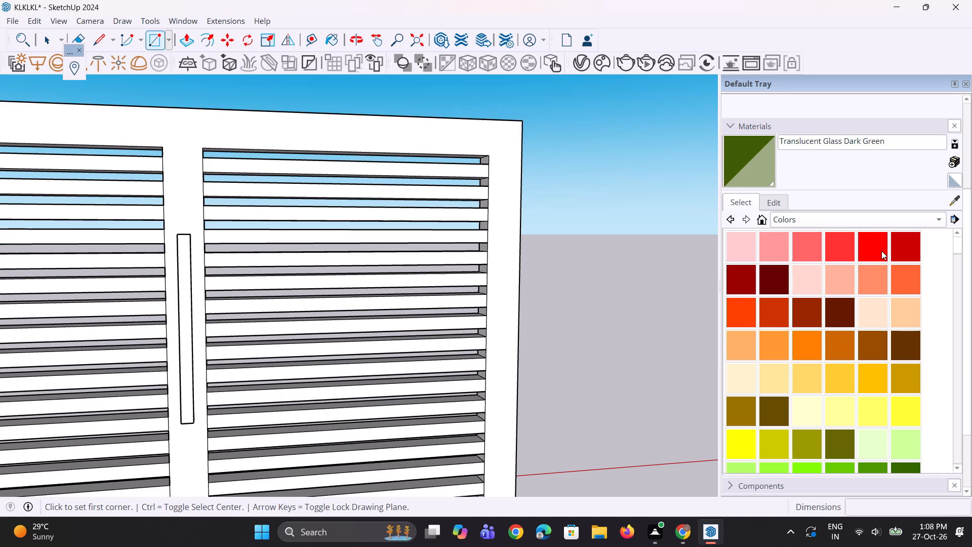
left_click(900, 239)
scroll(312, 182, "up", 2)
left_click(334, 164)
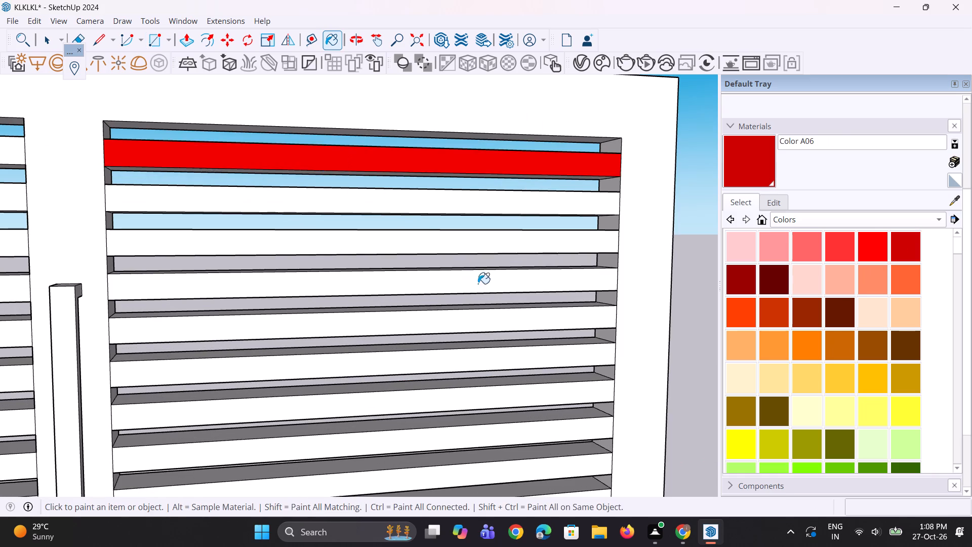
Paint the top four slats of the narrow bay dark red with Color A07.
scroll(490, 287, "down", 5)
left_click(748, 284)
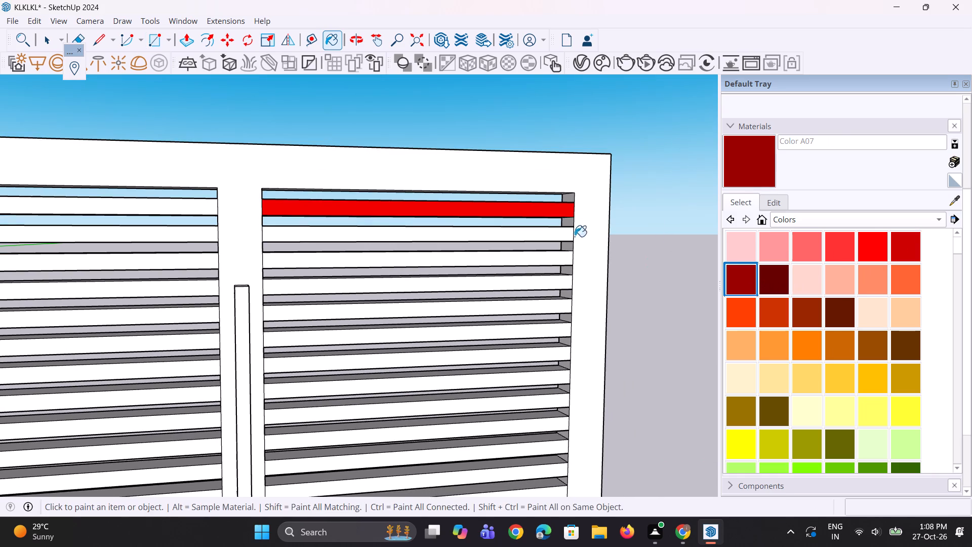
left_click(555, 214)
left_click(431, 239)
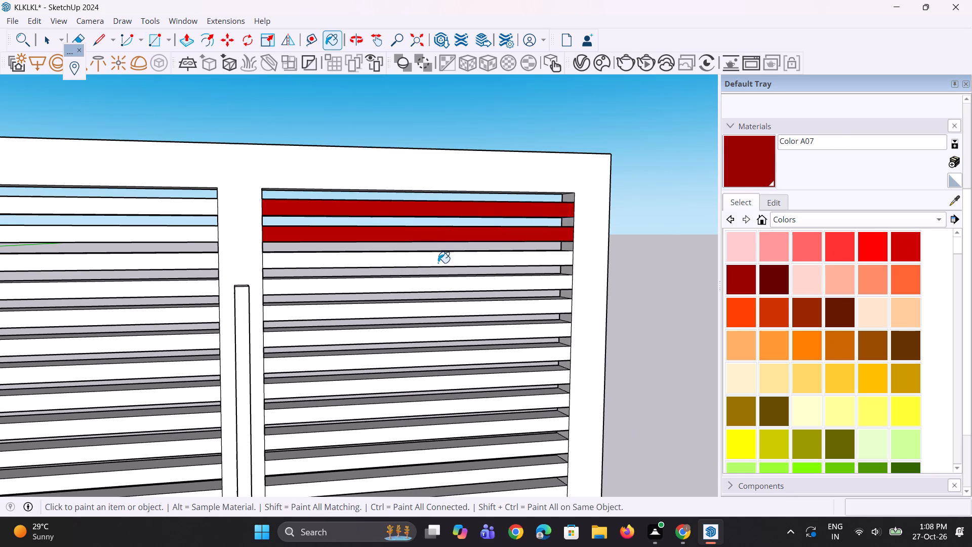
left_click(439, 264)
left_click(449, 286)
Paint the top four slats of the wide bay with Color A07.
scroll(464, 272, "down", 3)
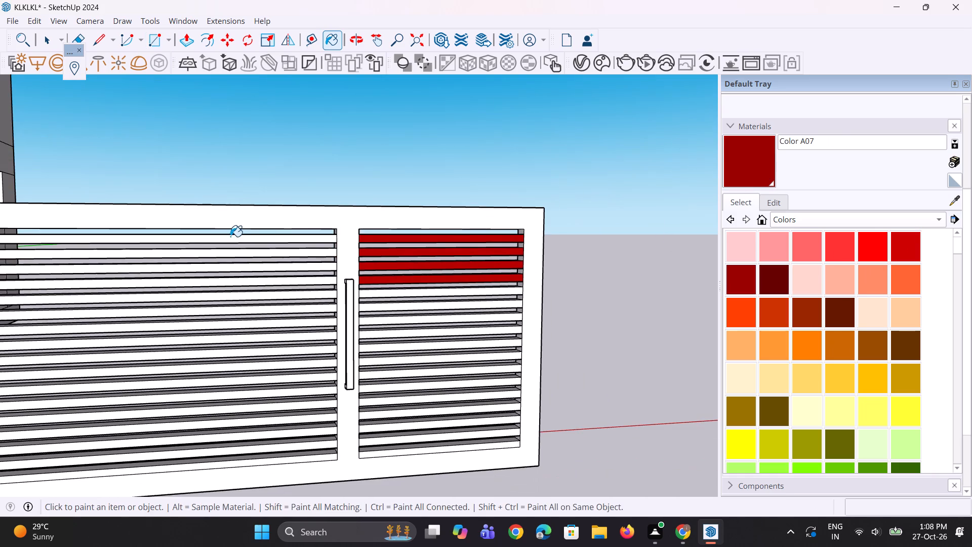
left_click(238, 235)
left_click(252, 240)
left_click(270, 256)
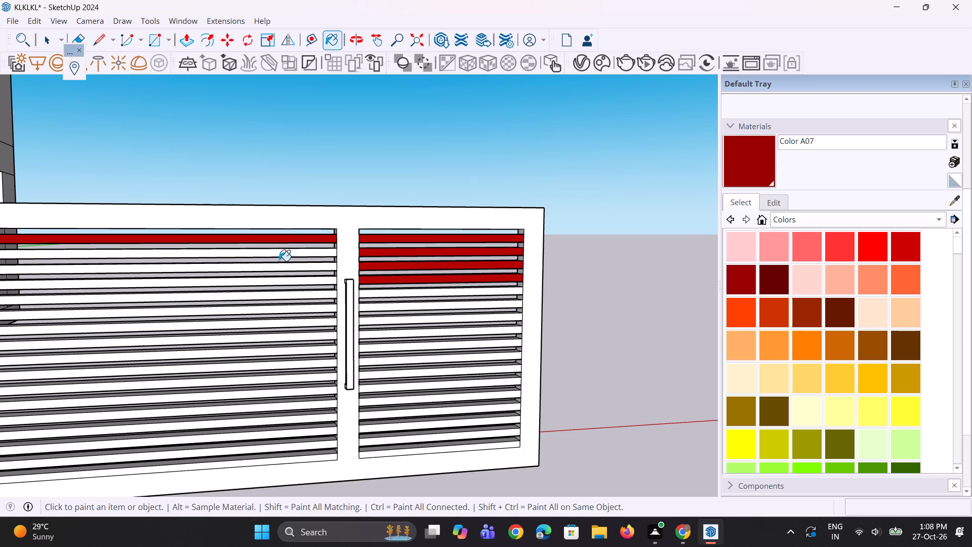
left_click(286, 267)
left_click(294, 283)
Paint the bottom four slats of the narrow bay with Color A07.
scroll(408, 428, "up", 3)
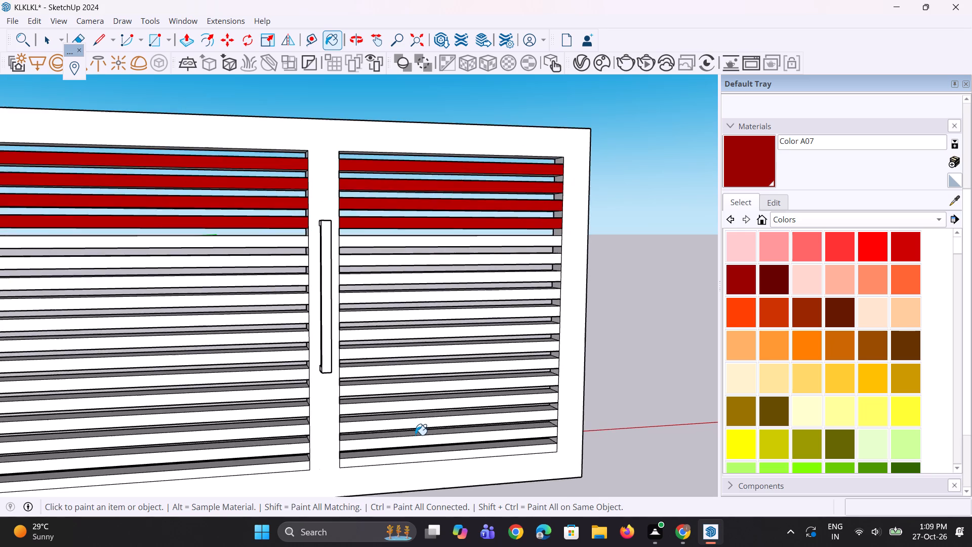
scroll(415, 435, "up", 1)
left_click(411, 440)
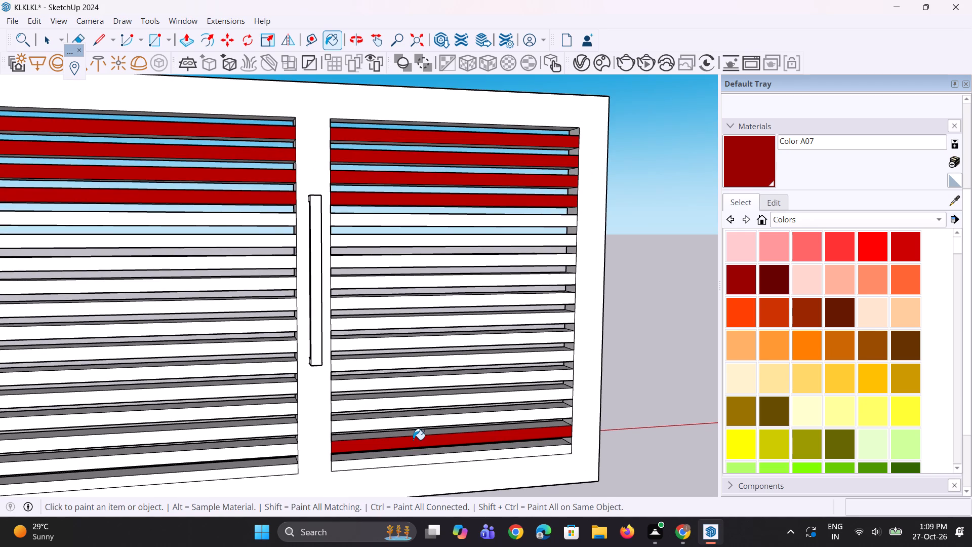
scroll(417, 450, "up", 2)
left_click(419, 415)
left_click(422, 390)
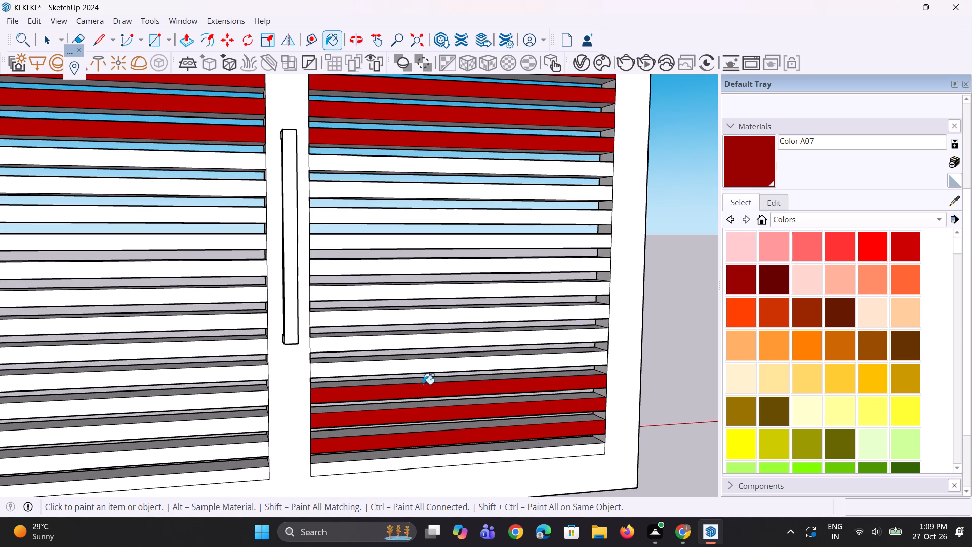
left_click(427, 366)
Paint the bottom four slats of the wide bay with Color A07.
left_click(263, 450)
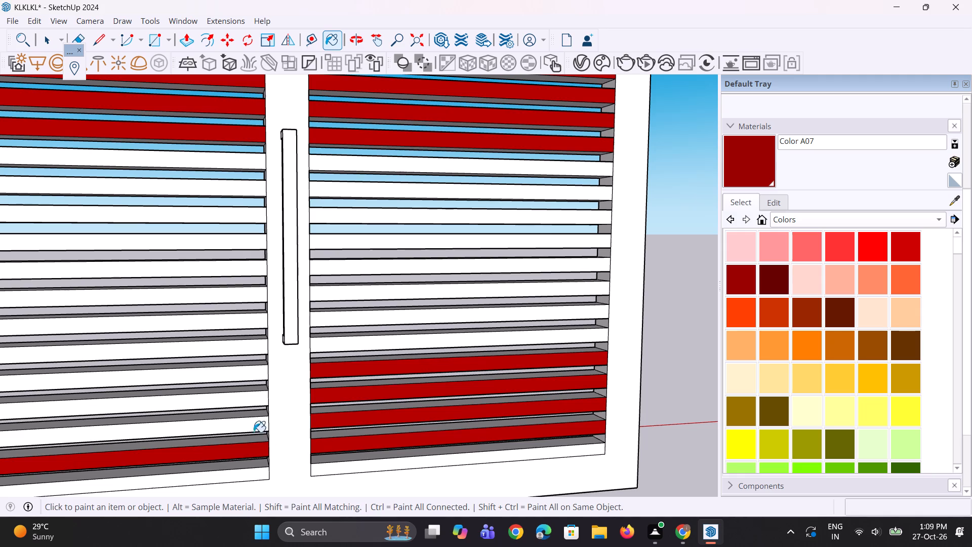
left_click(252, 426)
left_click(253, 401)
left_click(252, 375)
Save the model with the red slats painted.
scroll(334, 361, "down", 2)
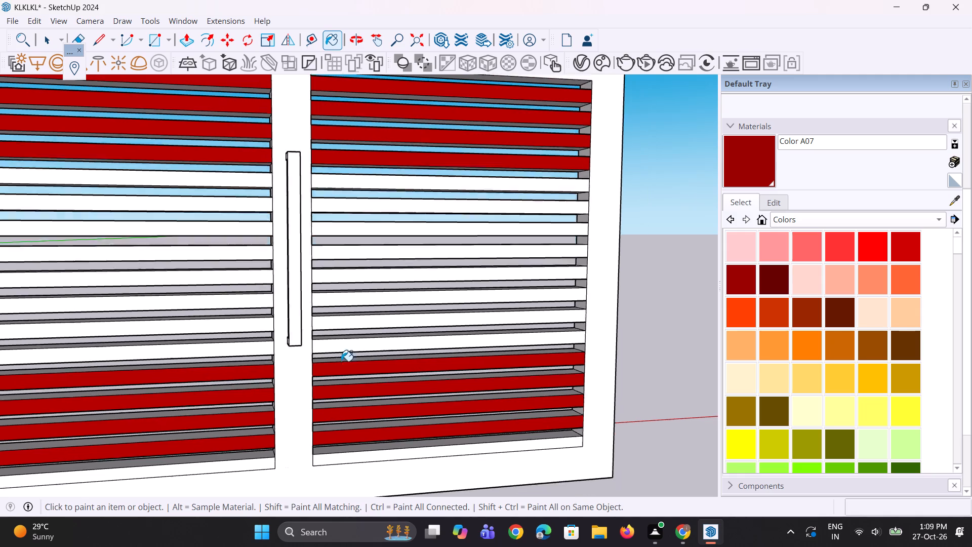
scroll(341, 361, "down", 9)
middle_click_drag(372, 357, 321, 345)
scroll(337, 348, "down", 12)
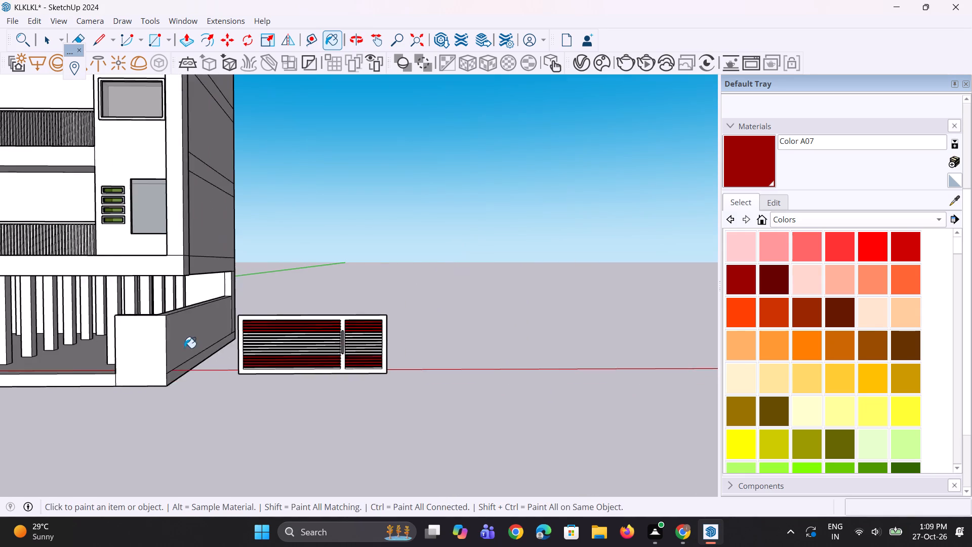
middle_click_drag(184, 348, 273, 335)
key("ctrl+s")
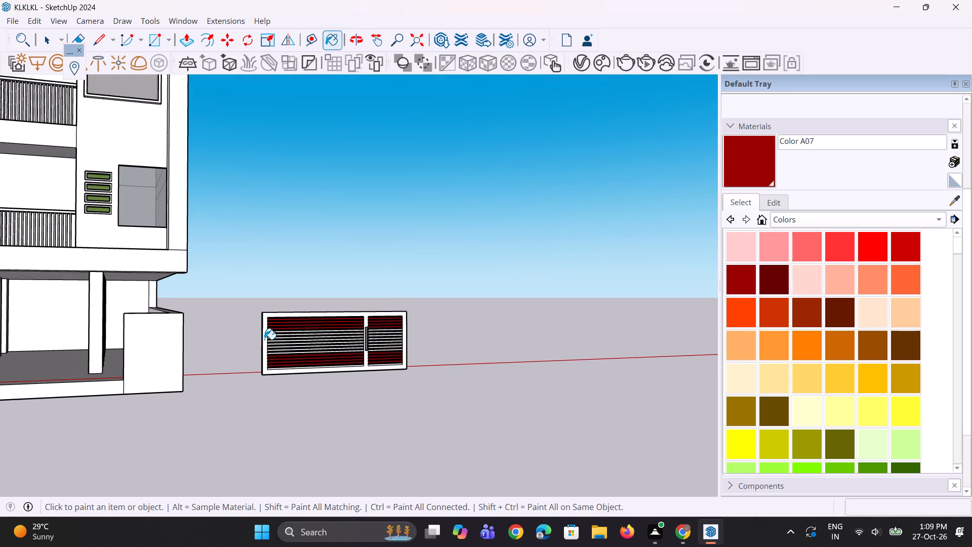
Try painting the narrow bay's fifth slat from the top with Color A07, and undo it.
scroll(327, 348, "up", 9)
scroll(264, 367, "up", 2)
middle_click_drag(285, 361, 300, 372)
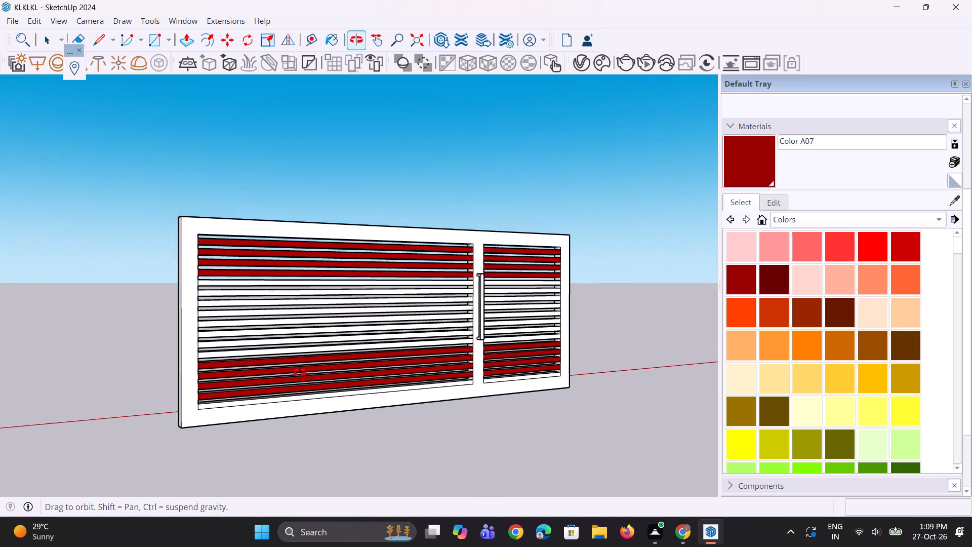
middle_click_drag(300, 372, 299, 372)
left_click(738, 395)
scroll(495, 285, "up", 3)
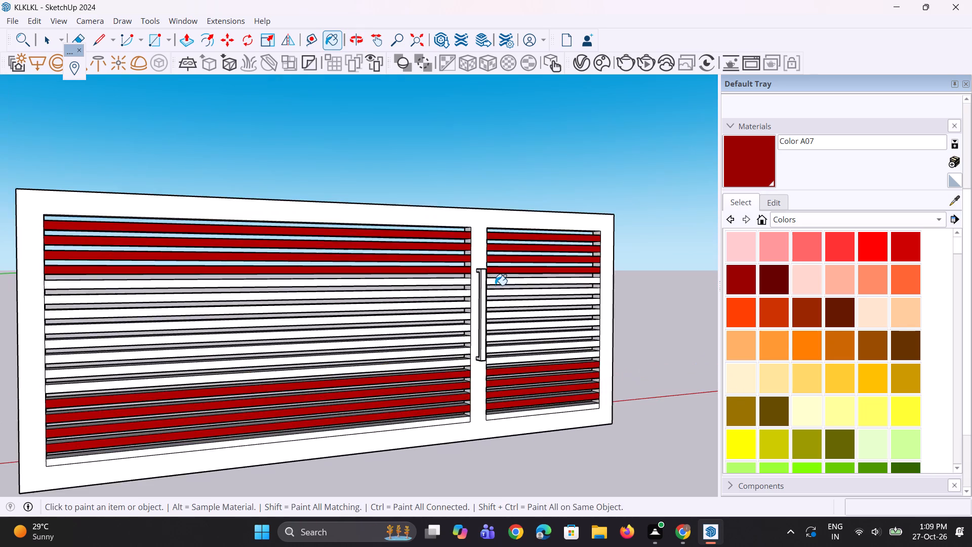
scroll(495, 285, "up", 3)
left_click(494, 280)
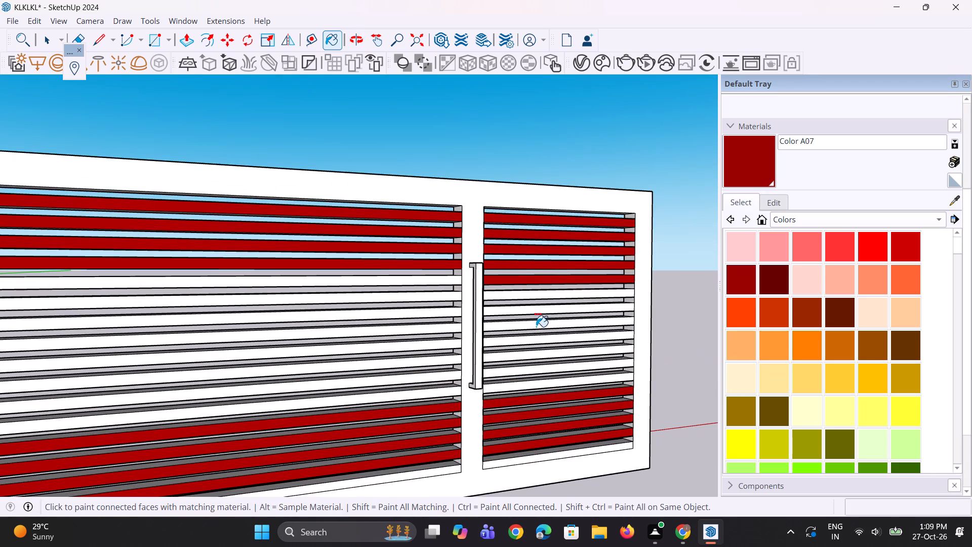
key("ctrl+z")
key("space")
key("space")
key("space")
Paint the fifth slat from the top in both bays and the wide bay's sixth slat cream with Color D01.
left_click(735, 374)
scroll(580, 311, "up", 3)
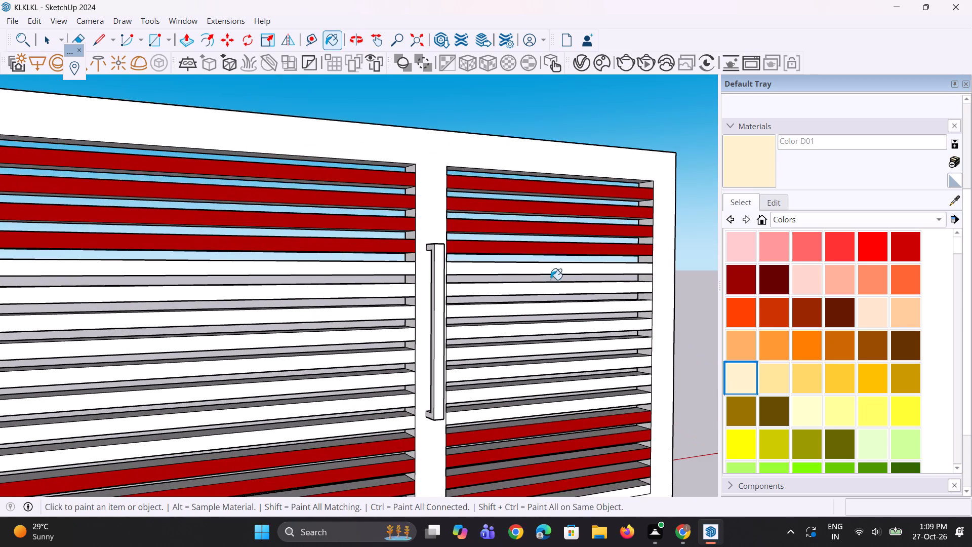
left_click(546, 268)
left_click(393, 268)
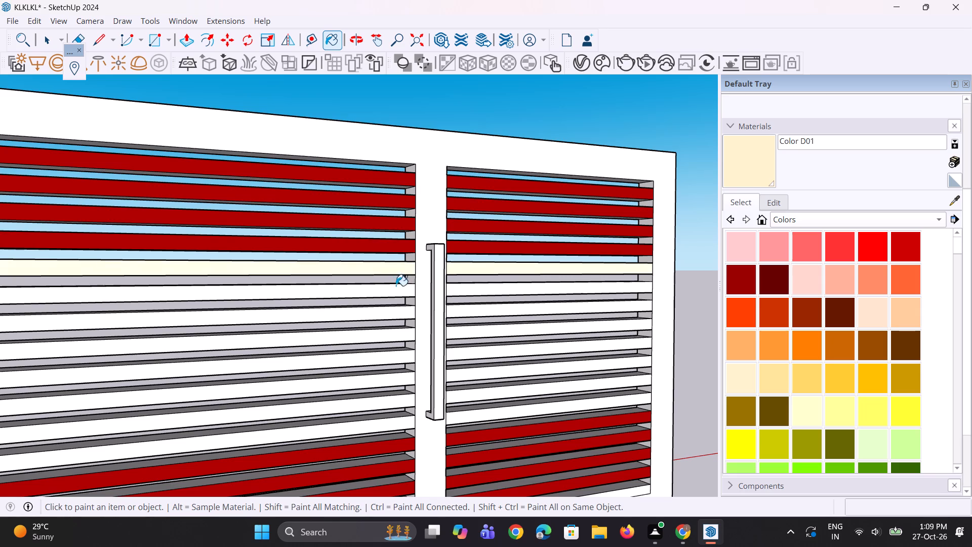
left_click(396, 297)
Save the model with the cream slats painted.
key("ctrl+s")
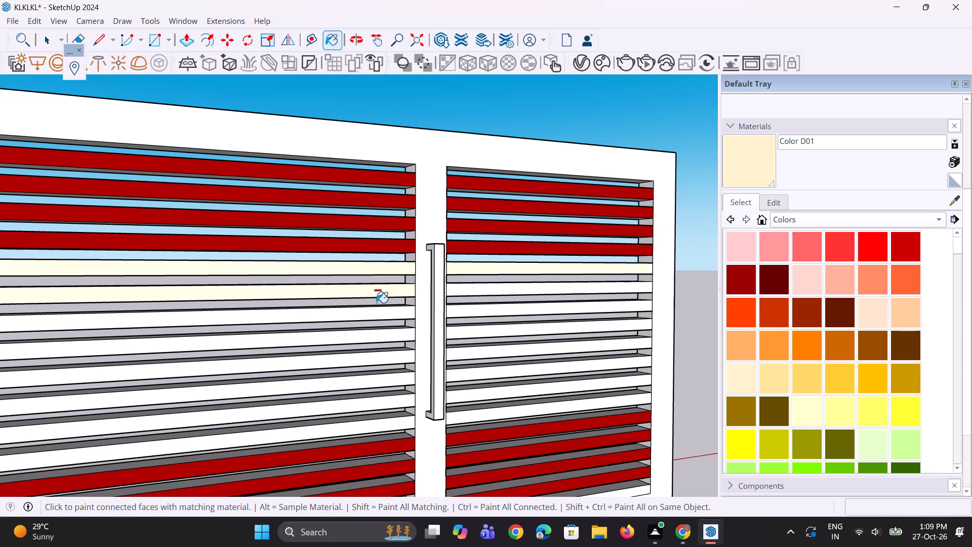
scroll(347, 298, "down", 4)
key("space")
key("space")
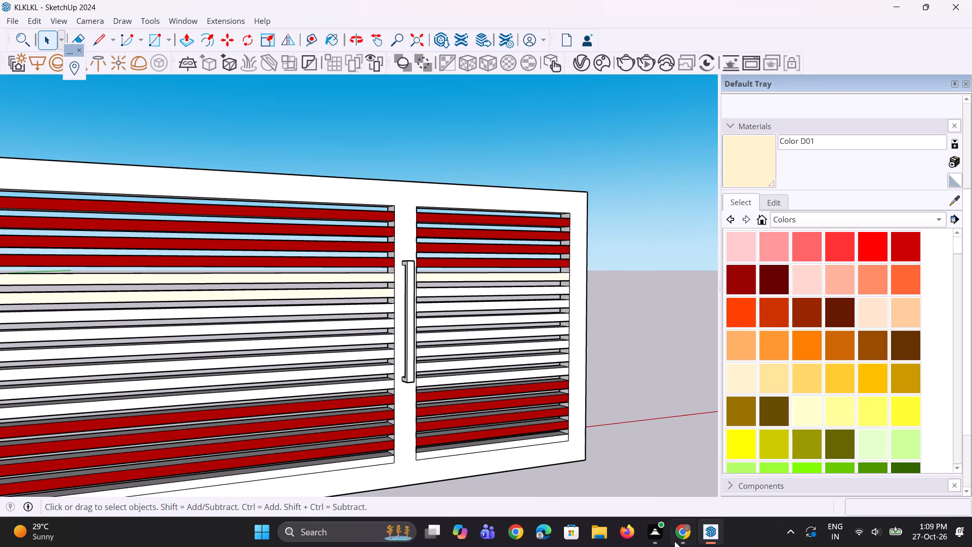
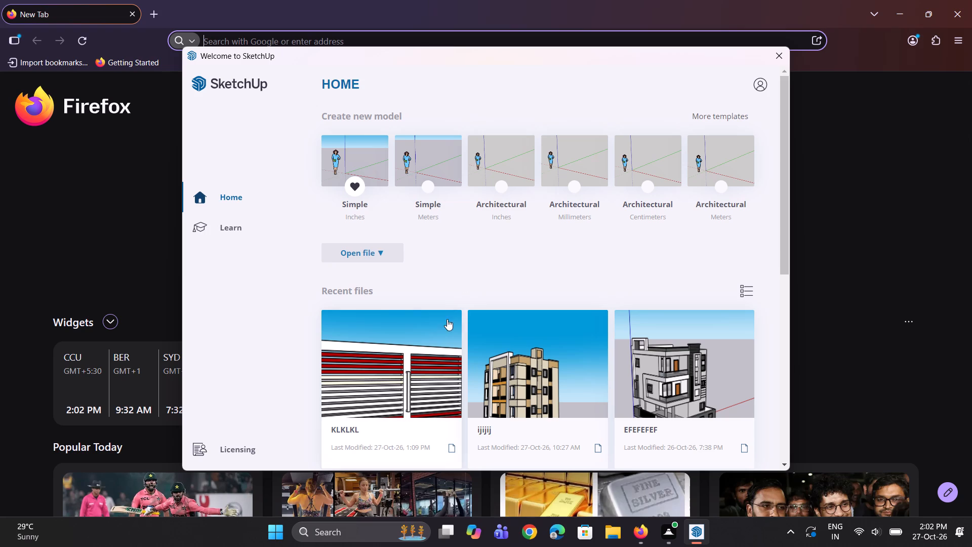
Open the recent model KLKLKL in SketchUp.
double_click(436, 328)
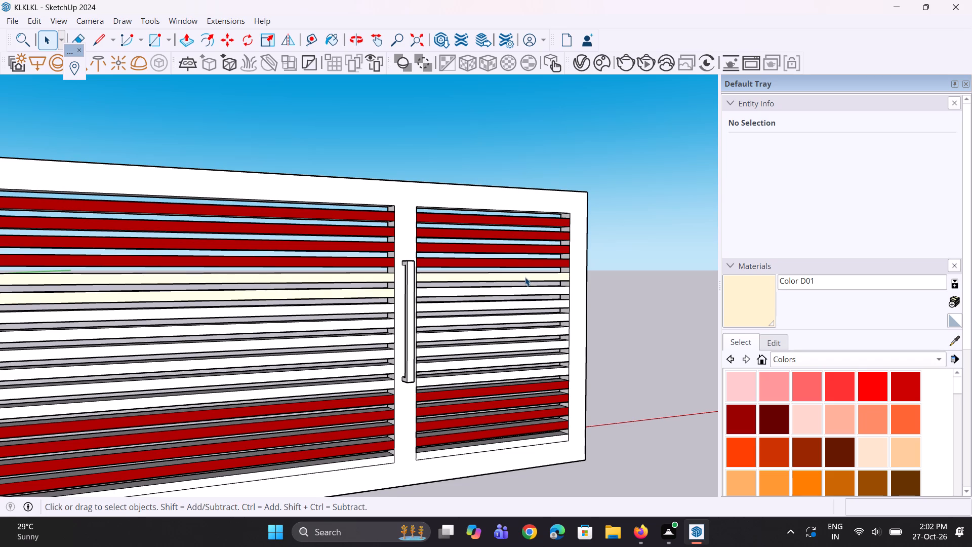
Examine the painted slatted gate from several angles, including its slat colours and its placement beside the building.
scroll(525, 277, "down", 4)
scroll(455, 294, "down", 5)
middle_click_drag(439, 320, 433, 339)
left_click(428, 339)
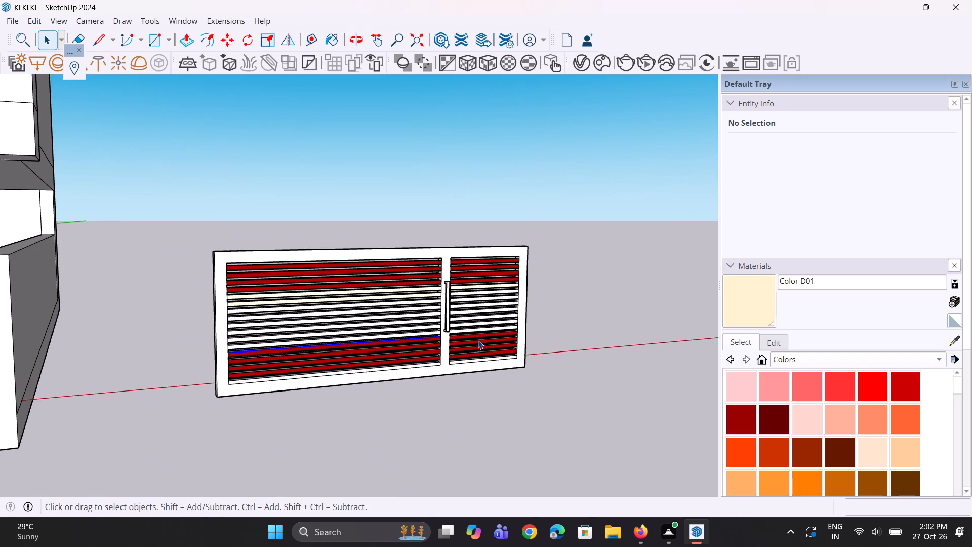
scroll(478, 340, "up", 3)
left_click(557, 345)
scroll(456, 359, "down", 4)
middle_click_drag(454, 348, 447, 297)
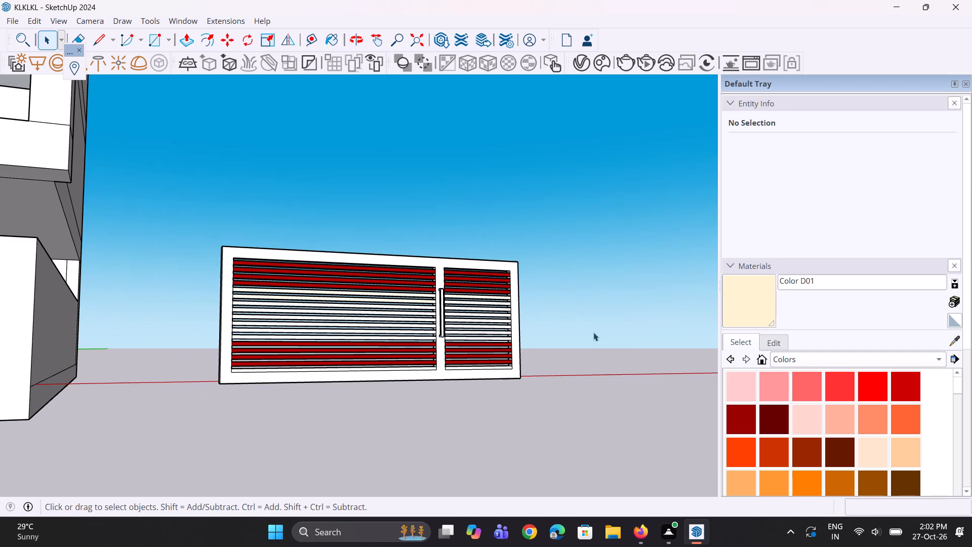
middle_click_drag(414, 193, 378, 299)
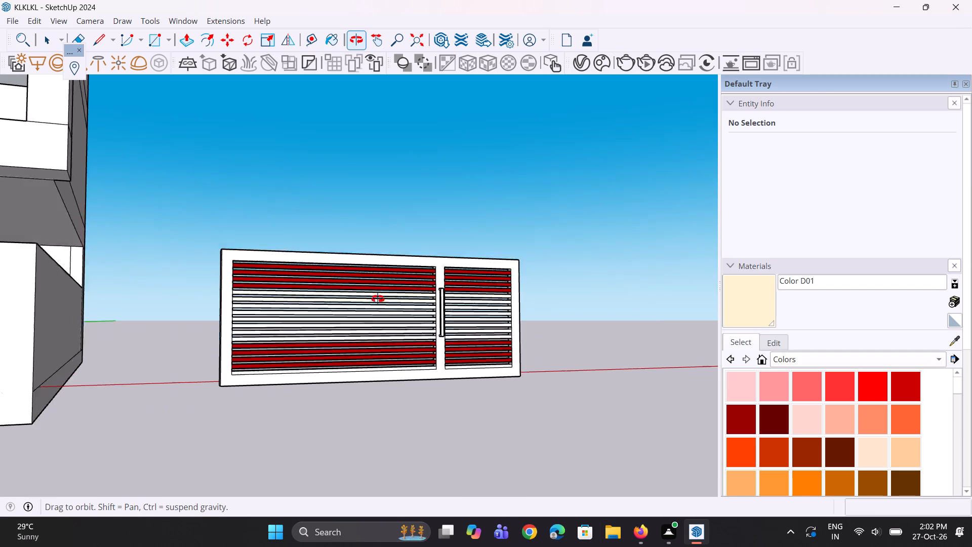
middle_click_drag(378, 299, 296, 280)
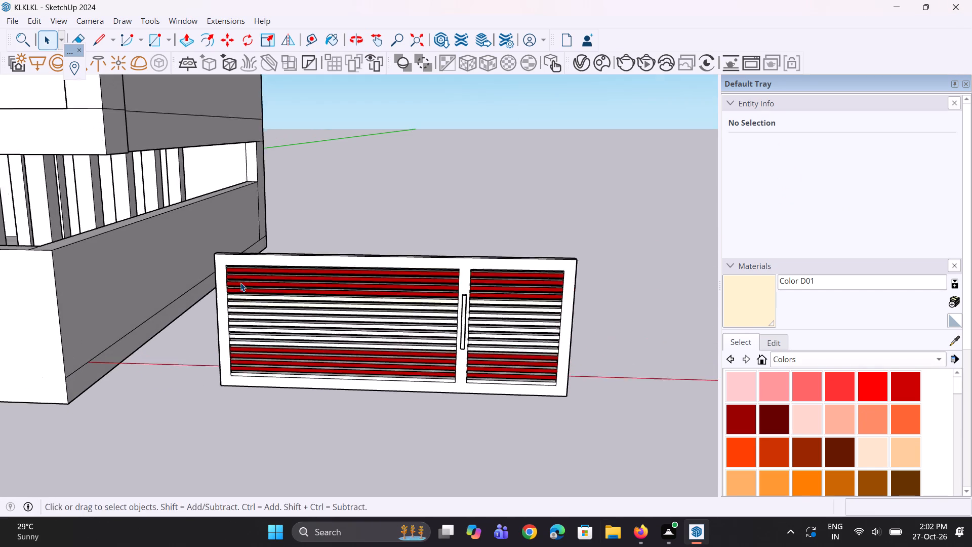
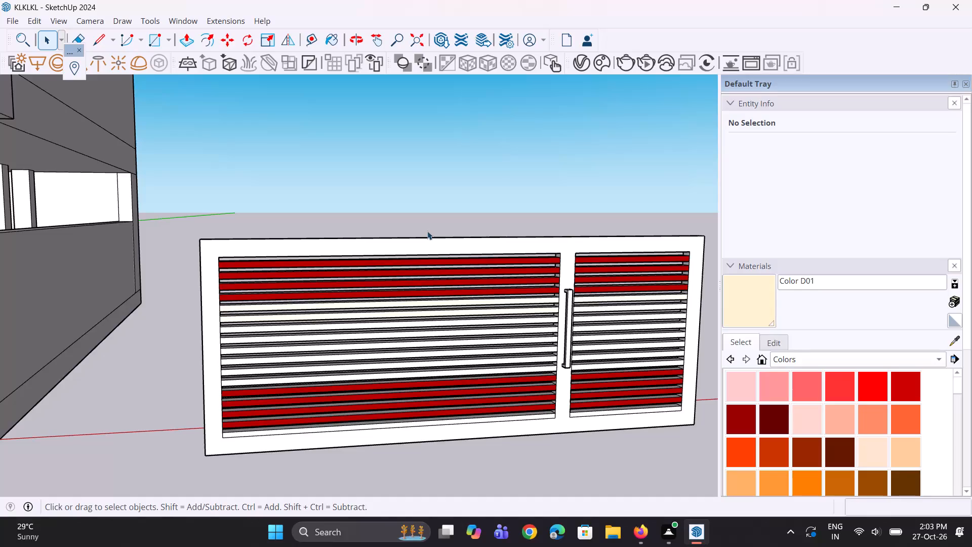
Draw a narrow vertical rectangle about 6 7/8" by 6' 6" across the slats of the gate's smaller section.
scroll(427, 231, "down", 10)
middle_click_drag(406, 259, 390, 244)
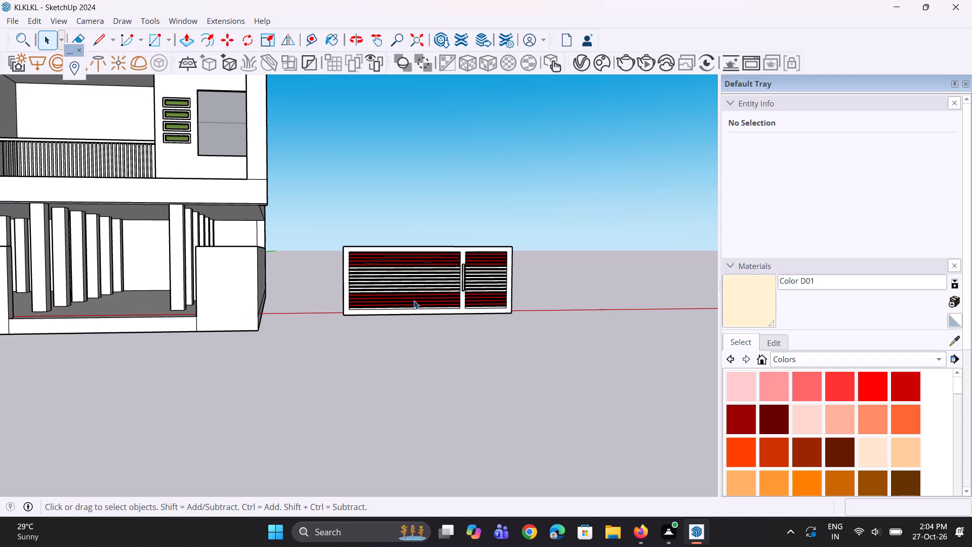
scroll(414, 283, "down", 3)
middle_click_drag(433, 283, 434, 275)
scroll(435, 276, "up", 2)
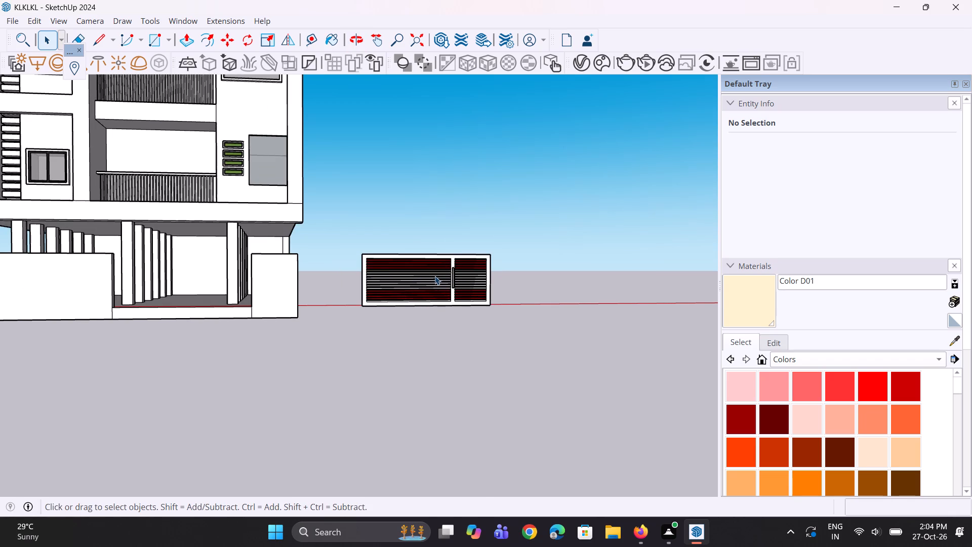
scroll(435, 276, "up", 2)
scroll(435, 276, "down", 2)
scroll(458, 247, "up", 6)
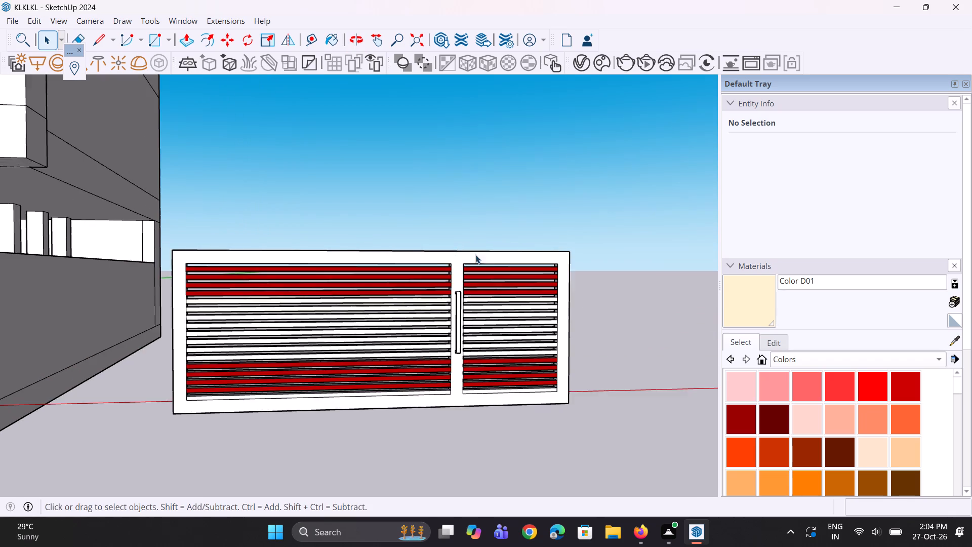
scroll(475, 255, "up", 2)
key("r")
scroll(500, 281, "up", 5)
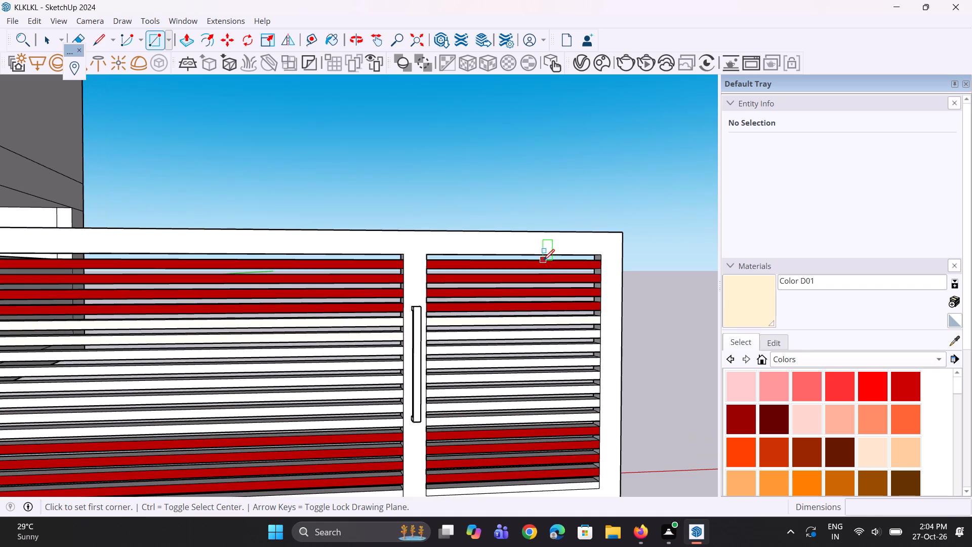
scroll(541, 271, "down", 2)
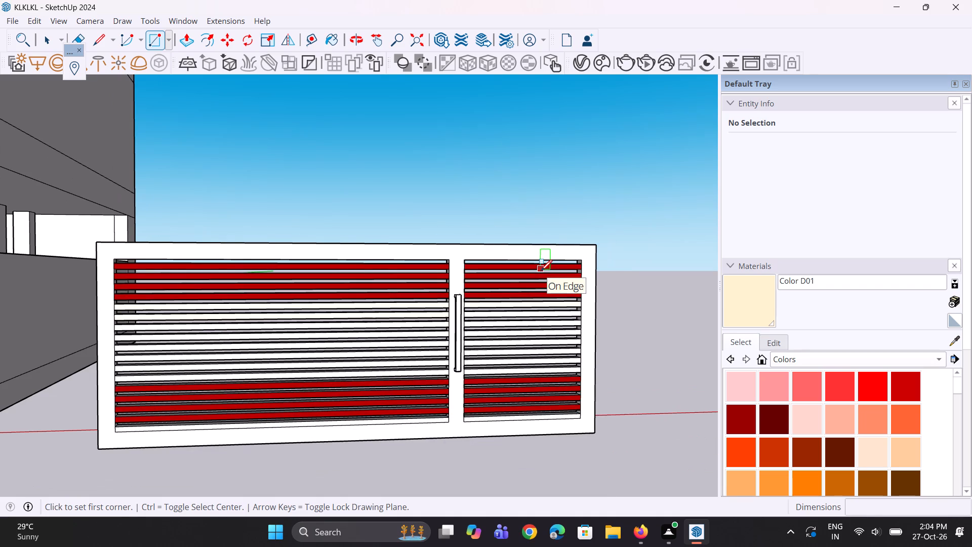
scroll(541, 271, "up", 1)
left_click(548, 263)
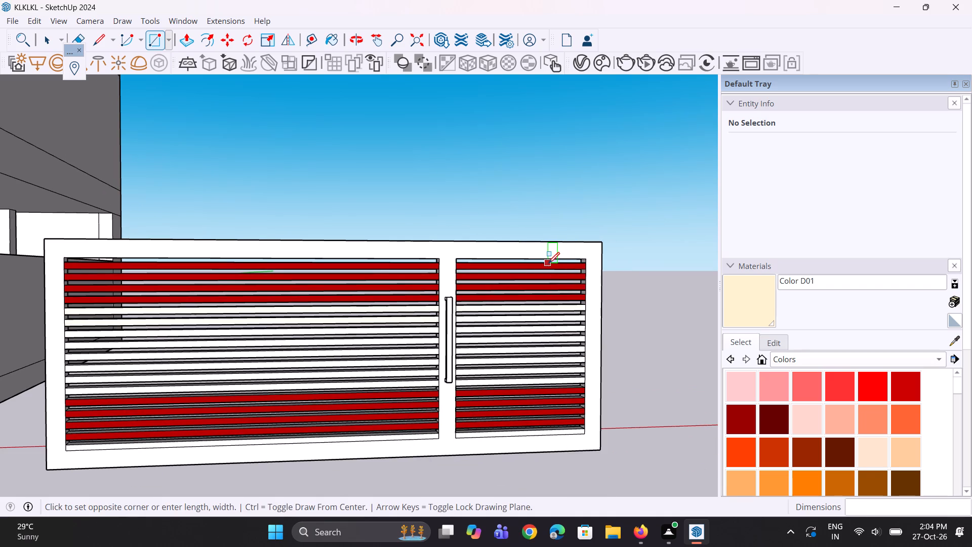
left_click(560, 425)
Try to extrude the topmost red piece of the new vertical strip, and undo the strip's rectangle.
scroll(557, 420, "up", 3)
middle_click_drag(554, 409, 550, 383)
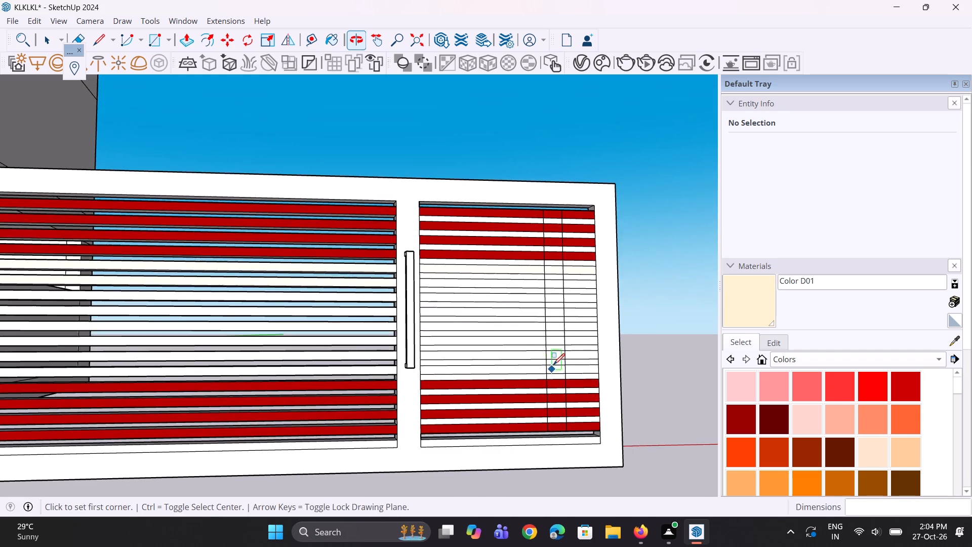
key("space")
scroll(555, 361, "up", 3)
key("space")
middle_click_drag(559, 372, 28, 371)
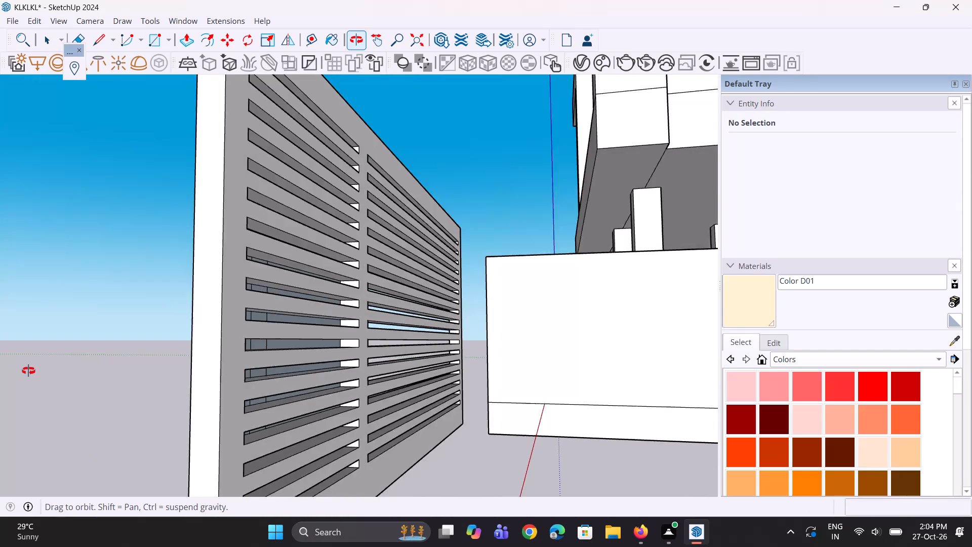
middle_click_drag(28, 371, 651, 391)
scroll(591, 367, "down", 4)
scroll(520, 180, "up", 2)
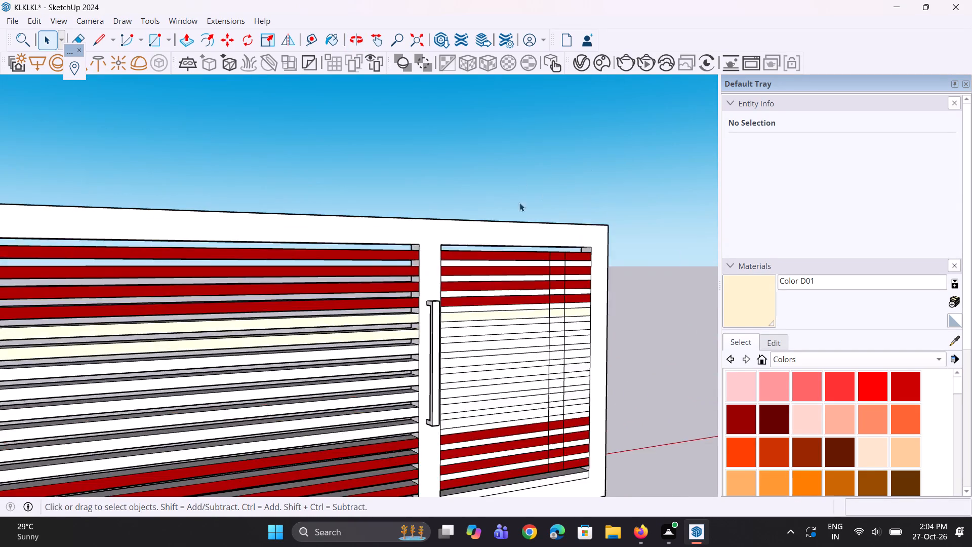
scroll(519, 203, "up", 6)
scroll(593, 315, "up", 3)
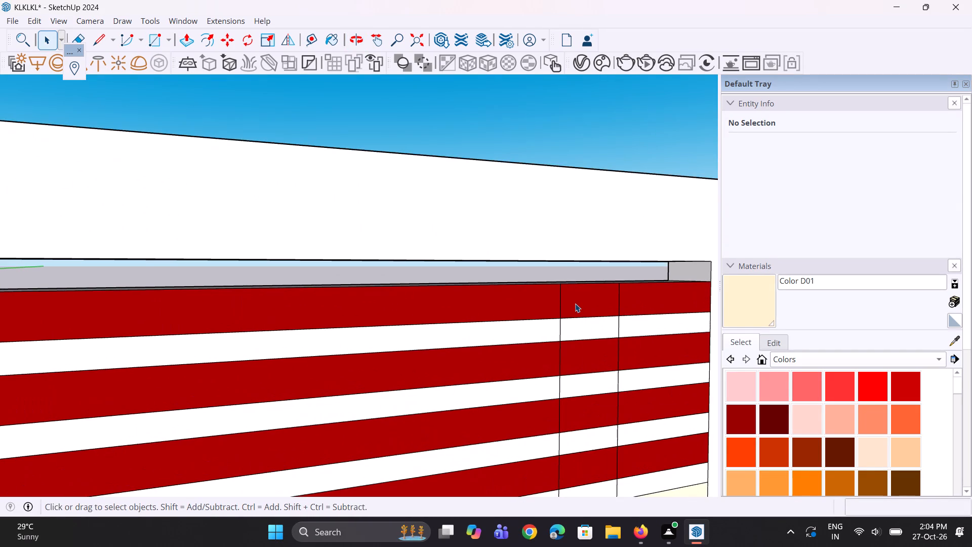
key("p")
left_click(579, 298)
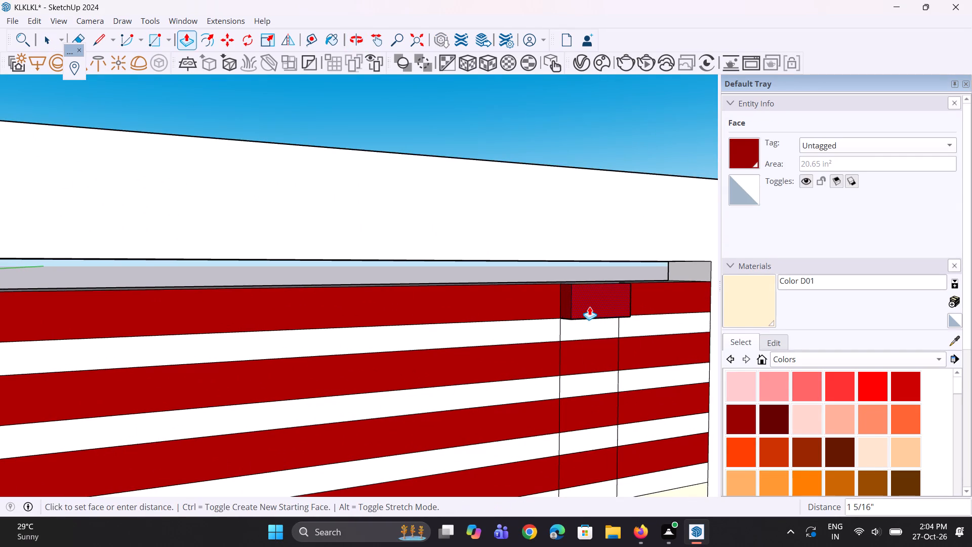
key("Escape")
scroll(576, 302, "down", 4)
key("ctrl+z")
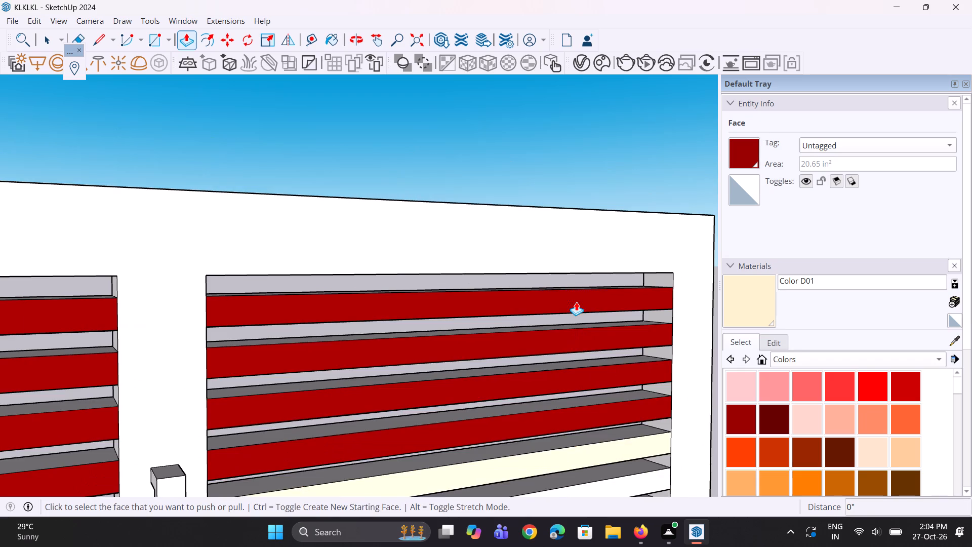
Examine the whole gate, its white frame and its placement beside the building.
scroll(518, 303, "down", 10)
middle_click_drag(516, 306, 497, 261)
key("space")
key("space")
scroll(479, 244, "down", 5)
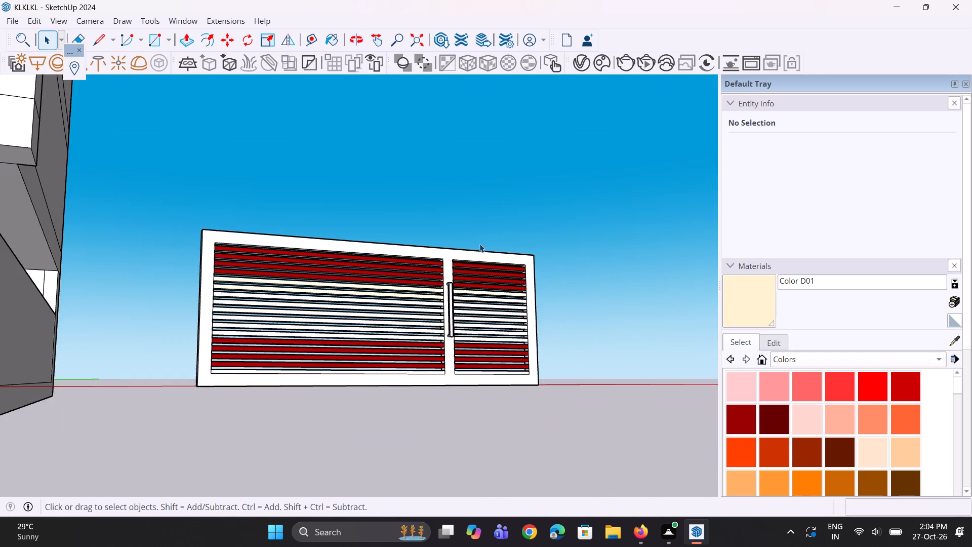
scroll(479, 244, "down", 5)
middle_click_drag(479, 244, 455, 286)
scroll(288, 135, "up", 5)
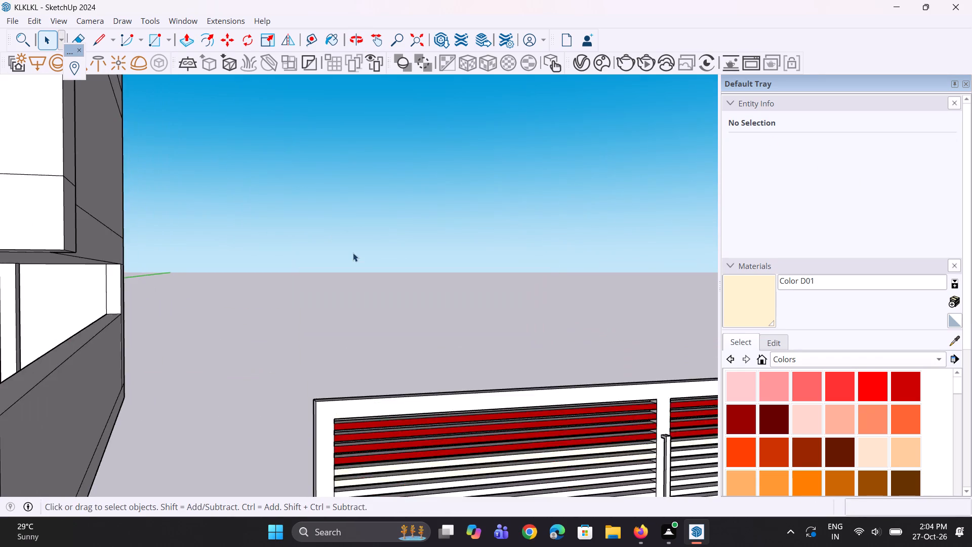
scroll(357, 259, "up", 3)
scroll(330, 227, "down", 9)
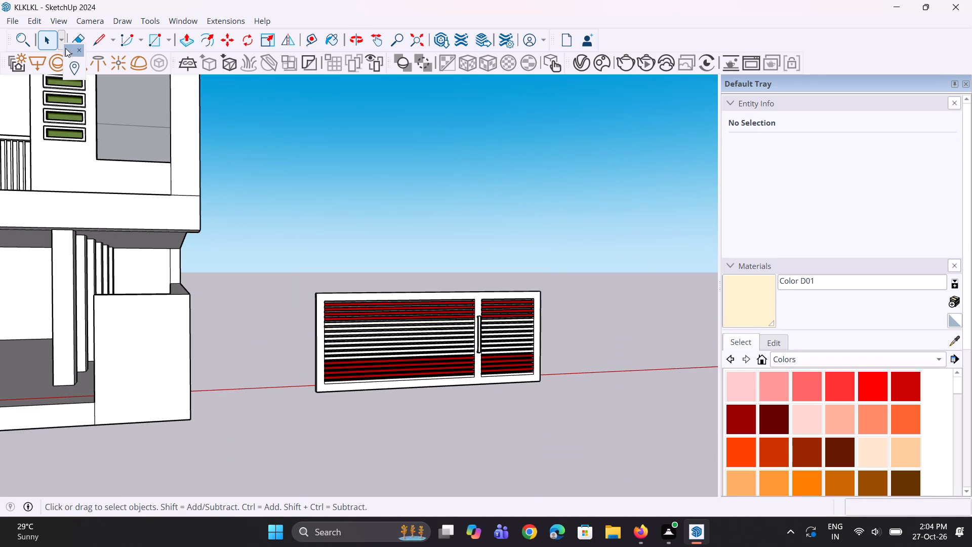
scroll(312, 242, "up", 3)
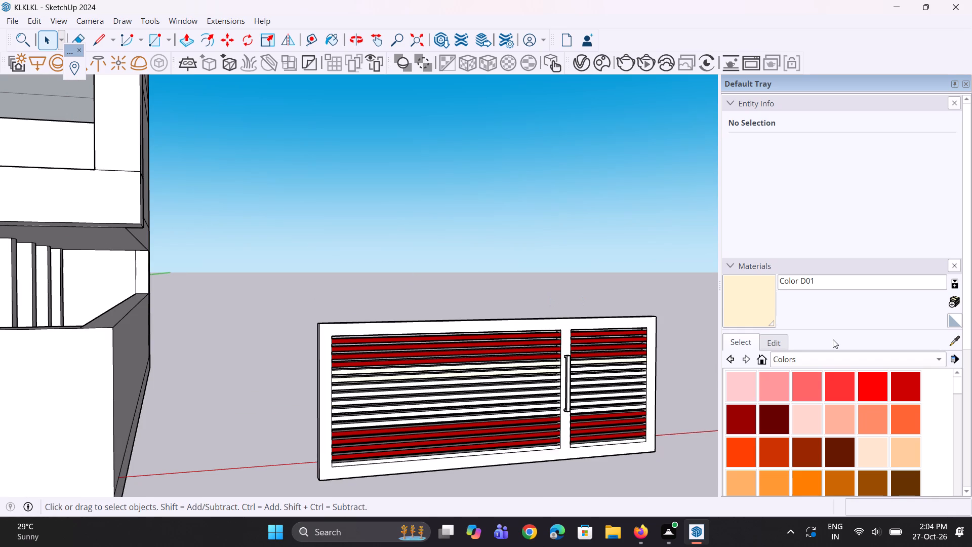
Paint the front face of the gate's frame with the dark Color M08.
scroll(712, 452, "down", 13)
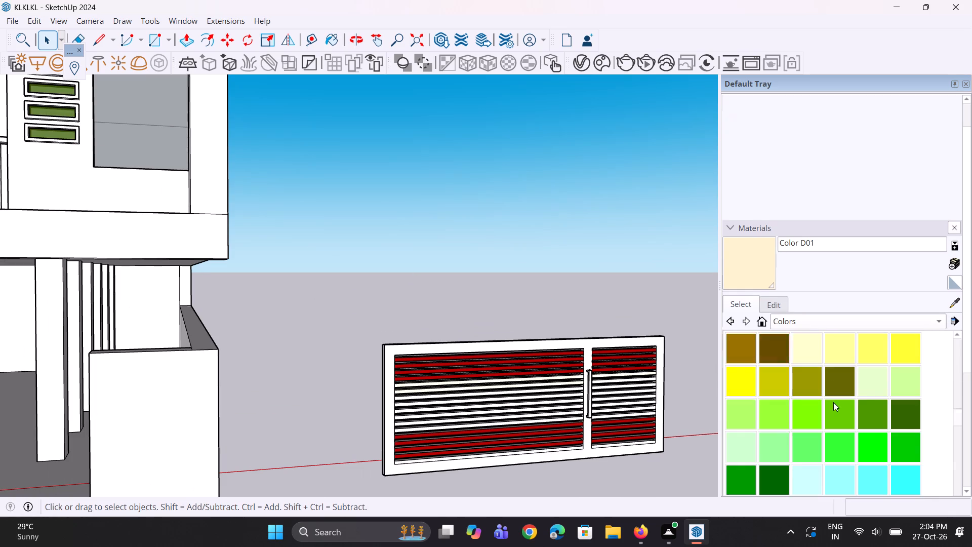
scroll(833, 402, "down", 5)
left_click(811, 451)
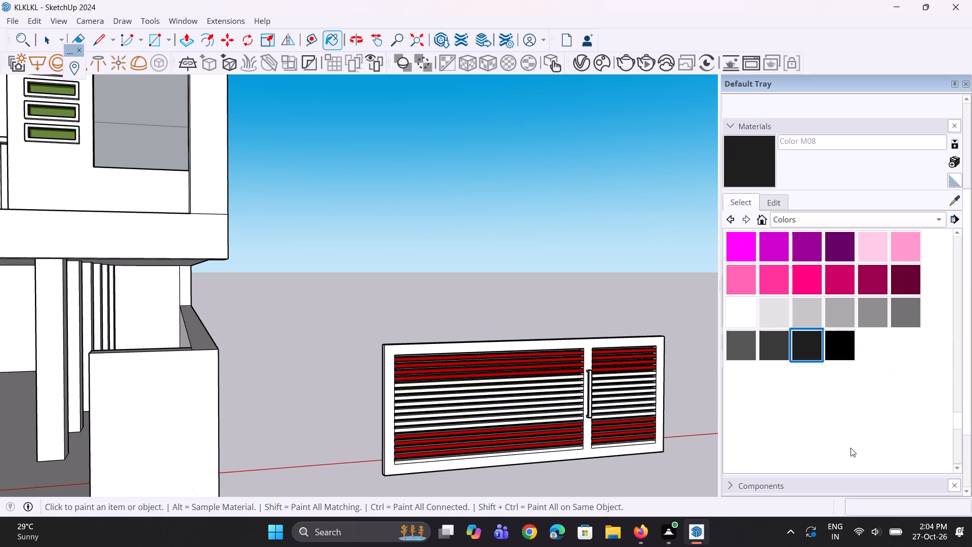
scroll(798, 310, "up", 1)
scroll(588, 338, "up", 5)
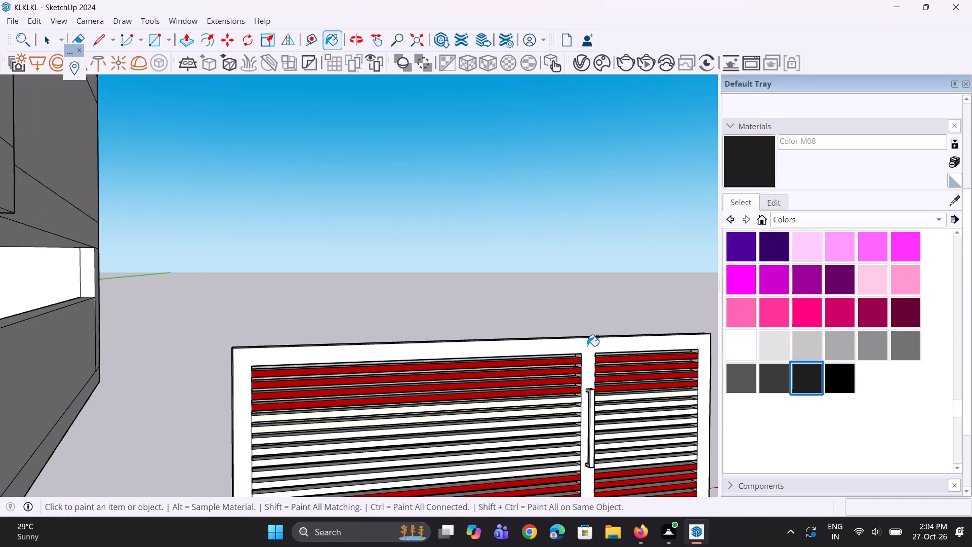
left_click(587, 346)
Paint the outer end faces of the gate's frame on both sides with Color M08.
scroll(528, 315, "down", 5)
middle_click_drag(595, 340, 249, 303)
scroll(249, 303, "down", 1)
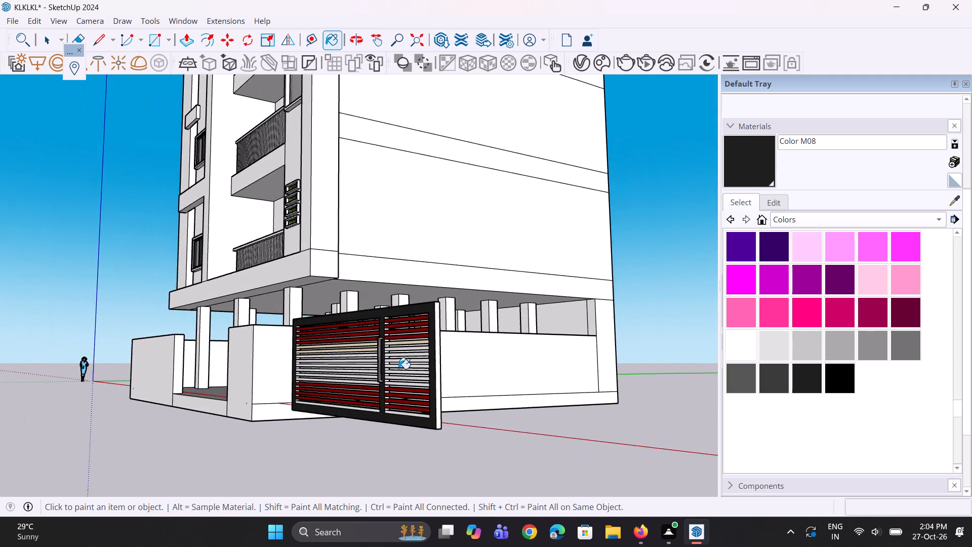
scroll(398, 369, "up", 3)
scroll(454, 334, "up", 1)
left_click(455, 334)
middle_click_drag(418, 371, 423, 385)
scroll(470, 380, "up", 4)
left_click(387, 376)
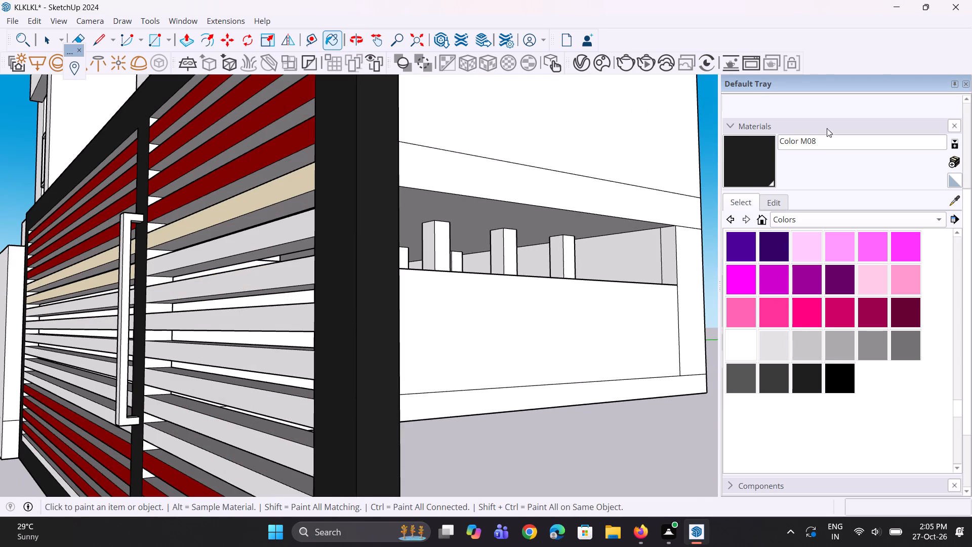
scroll(542, 370, "down", 8)
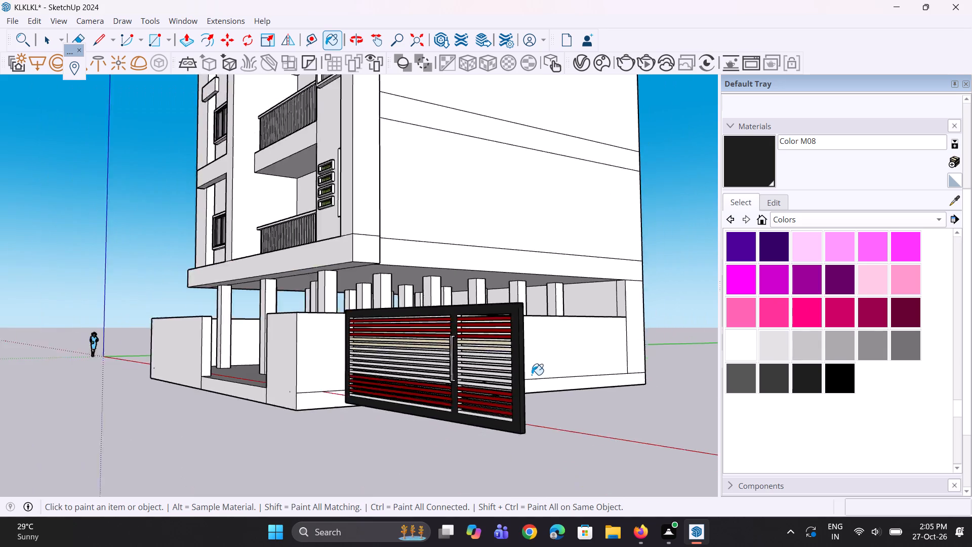
scroll(532, 375, "down", 2)
middle_click_drag(464, 398, 792, 381)
scroll(500, 323, "up", 13)
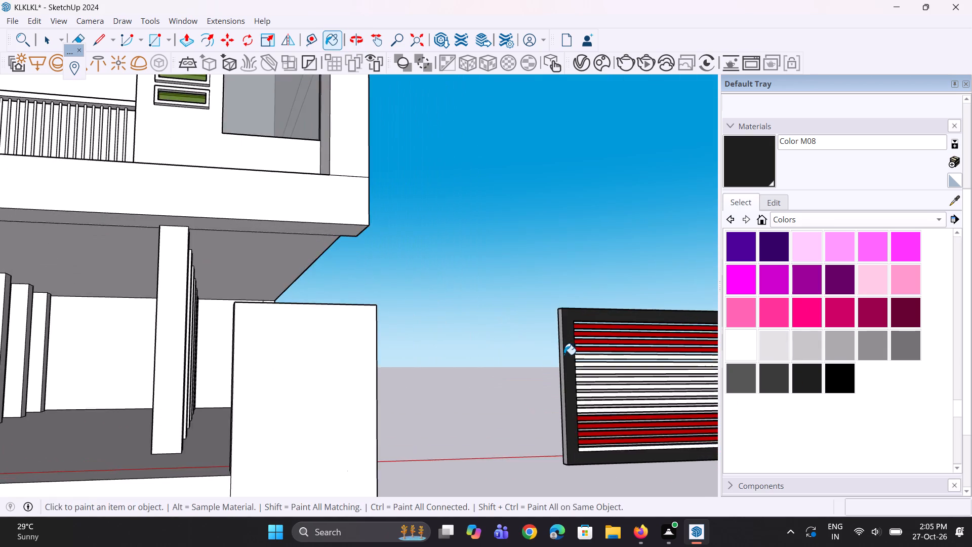
scroll(564, 355, "up", 6)
left_click(560, 355)
Paint the top face of the gate's frame with Color M08.
middle_click_drag(528, 337, 503, 453)
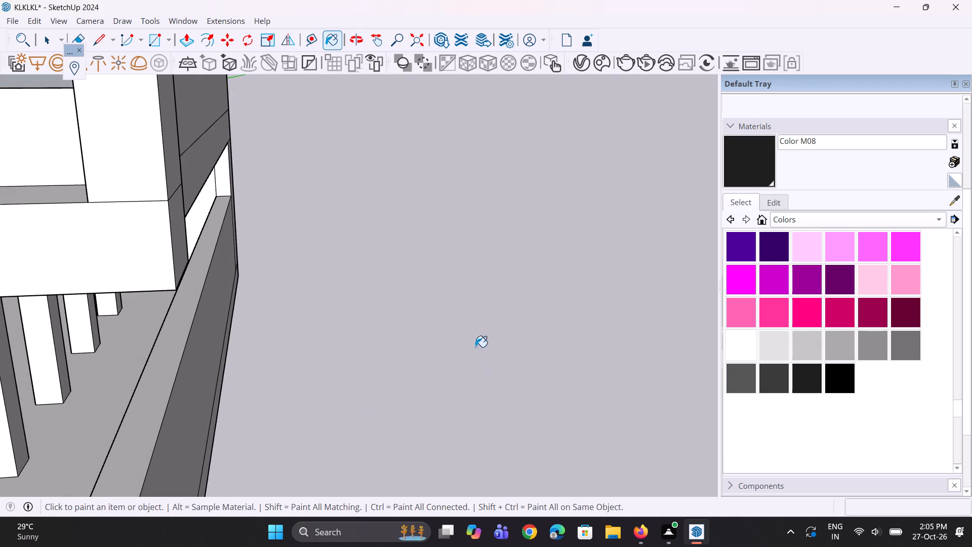
scroll(474, 342, "down", 5)
middle_click(562, 523)
middle_click_drag(580, 442, 579, 450)
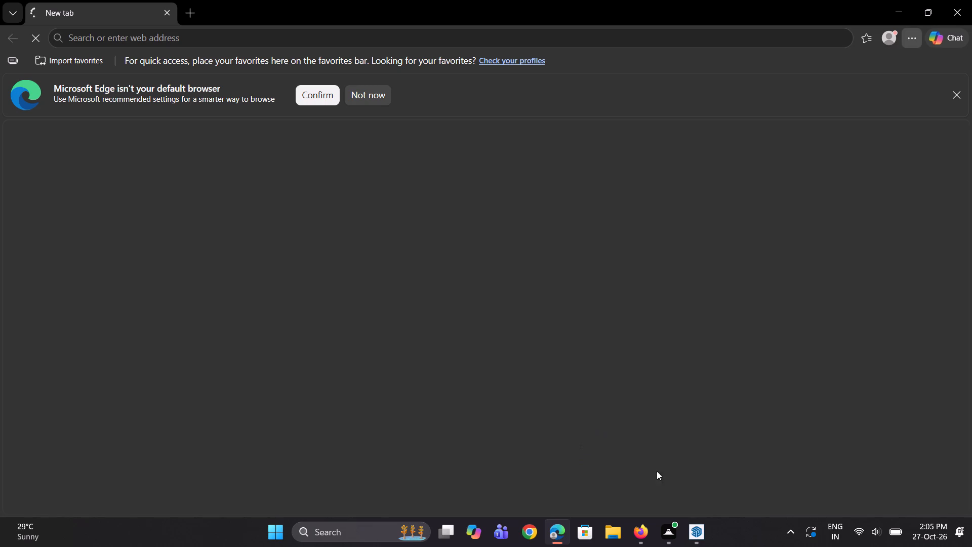
left_click(694, 534)
scroll(587, 431, "up", 6)
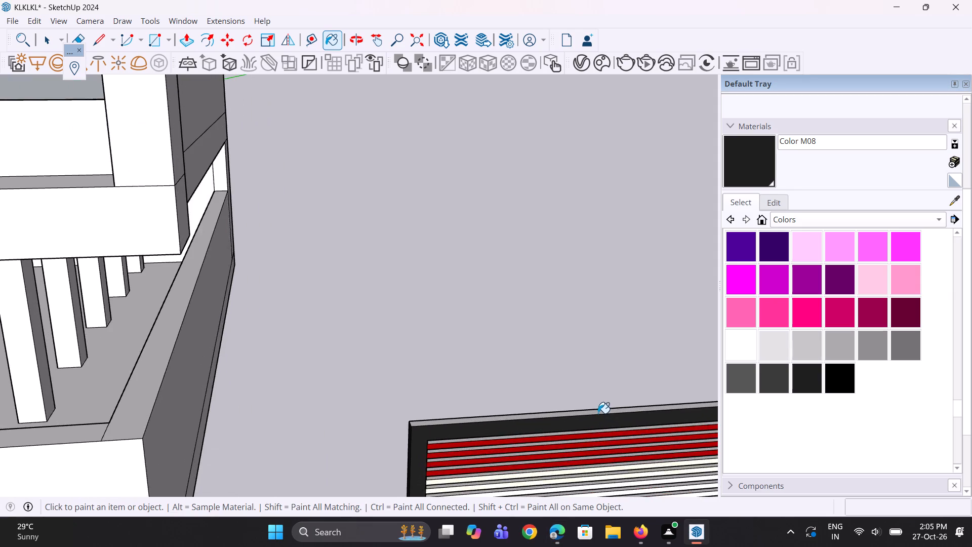
scroll(598, 413, "up", 2)
left_click(598, 413)
scroll(503, 381, "down", 5)
middle_click_drag(594, 412, 585, 327)
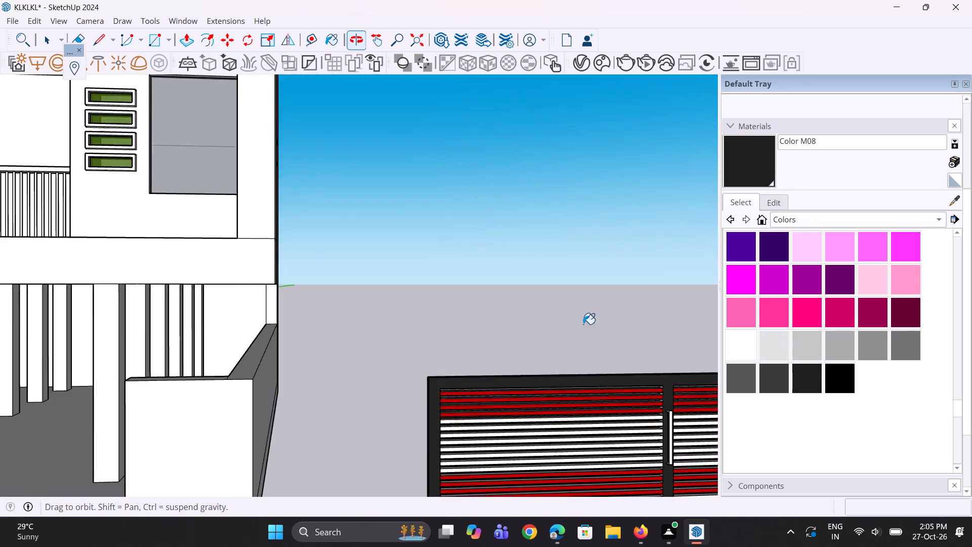
Paint the underside of the gate's frame with Color M08.
scroll(489, 314, "down", 4)
middle_click_drag(501, 399, 566, 212)
scroll(555, 374, "up", 5)
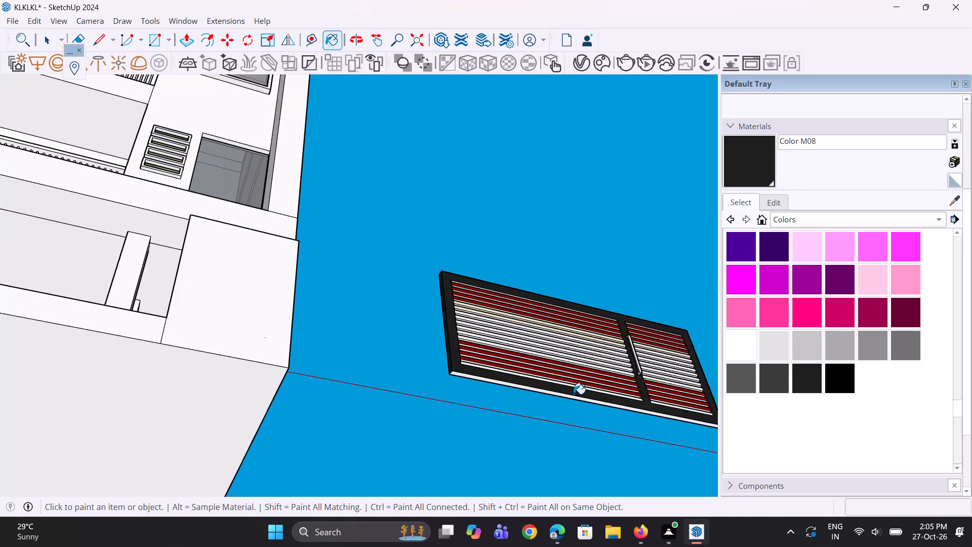
scroll(574, 394, "up", 4)
left_click(574, 396)
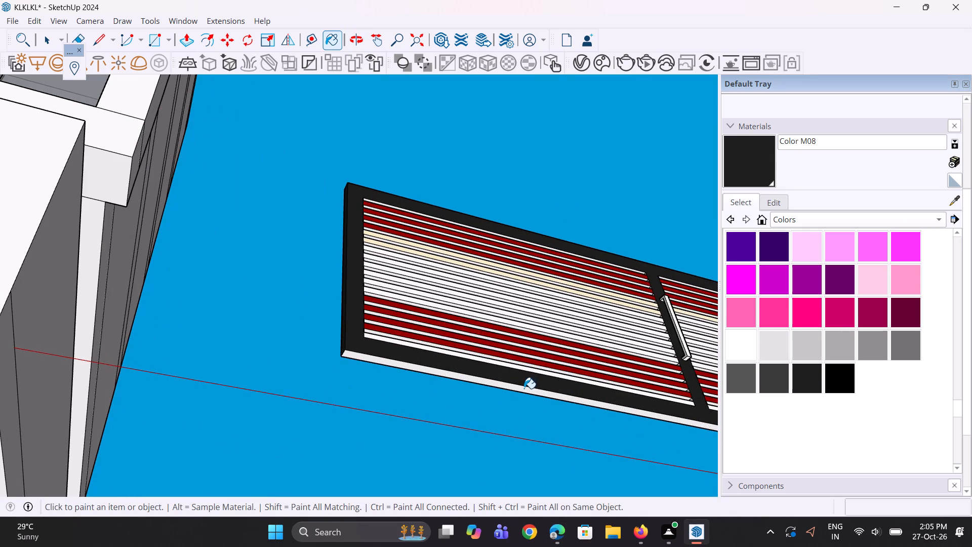
left_click(524, 388)
Sample the red Color A07 from a lower slat and paint the white strip below the larger section's slats.
scroll(463, 355, "down", 5)
middle_click_drag(460, 355, 456, 530)
scroll(446, 419, "up", 6)
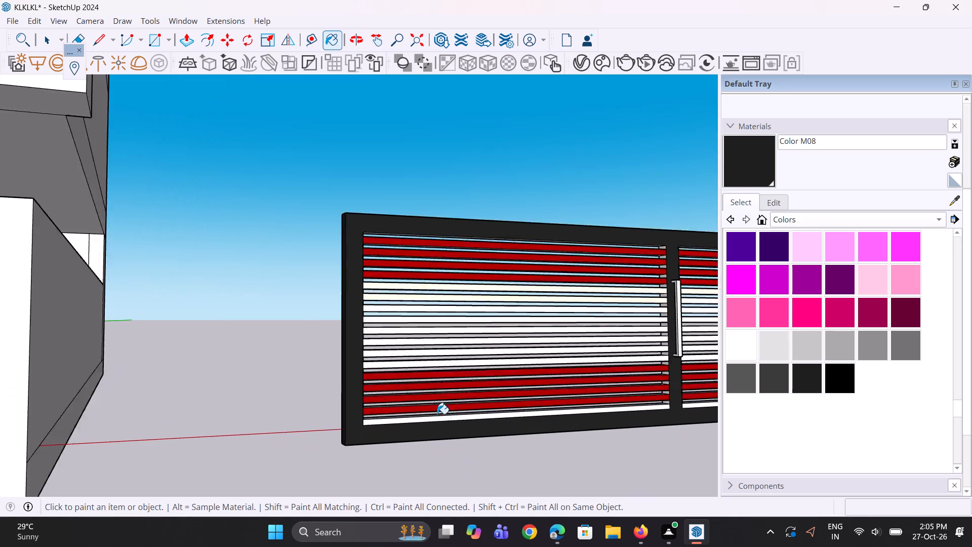
scroll(437, 414, "up", 6)
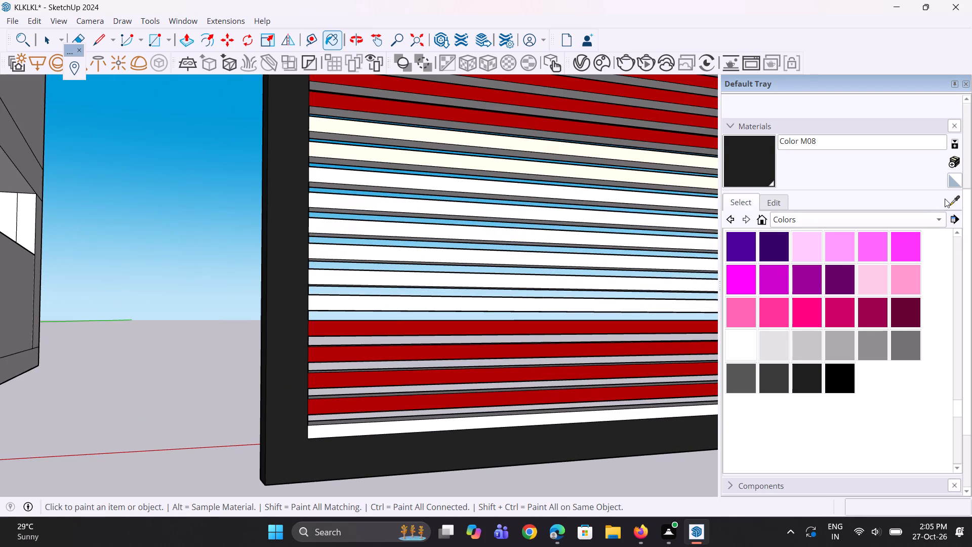
left_click(954, 206)
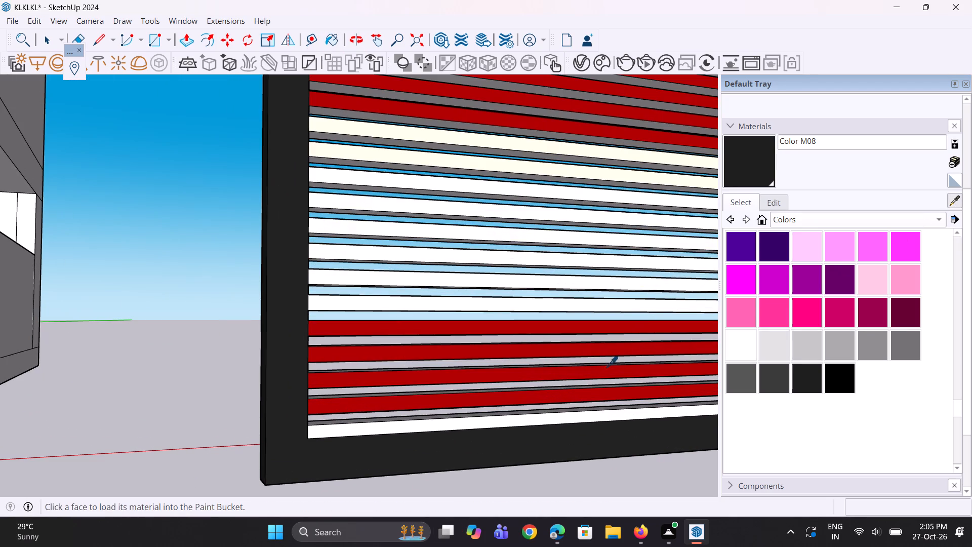
left_click(605, 368)
scroll(588, 411, "up", 2)
left_click(588, 419)
Paint the top faces of the red slats at the bottom of the gate's larger section with Color A07.
scroll(590, 415, "up", 4)
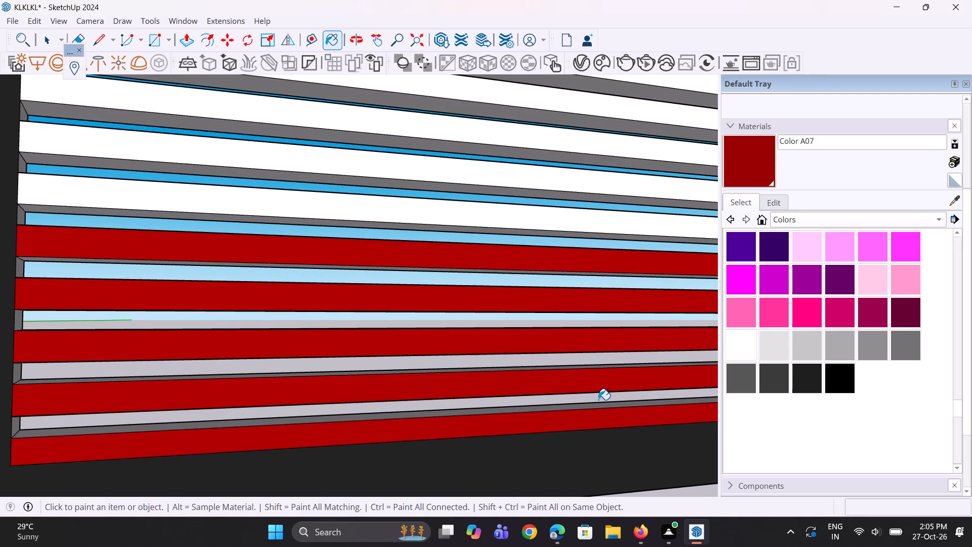
left_click(599, 399)
left_click(599, 406)
scroll(622, 366, "up", 3)
left_click(622, 366)
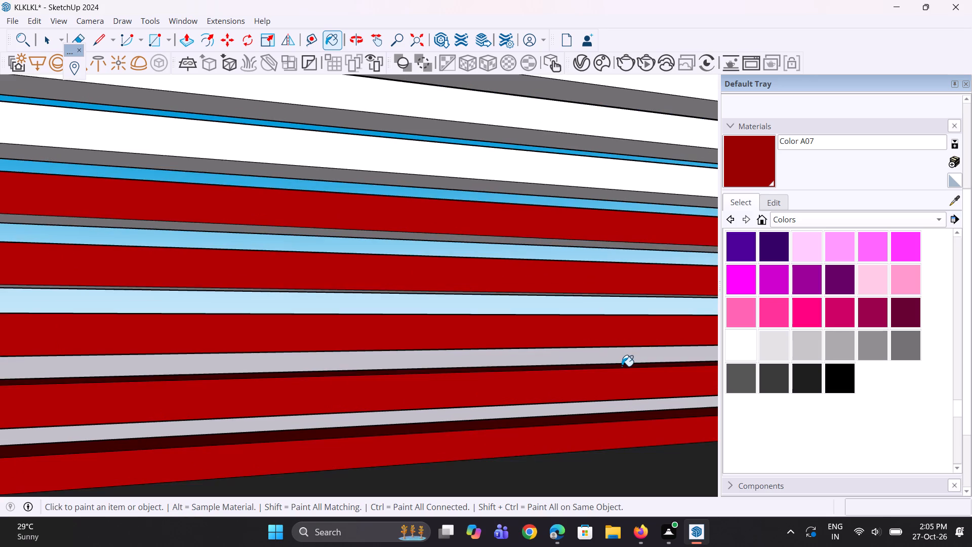
middle_click_drag(622, 367, 628, 424)
left_click(607, 310)
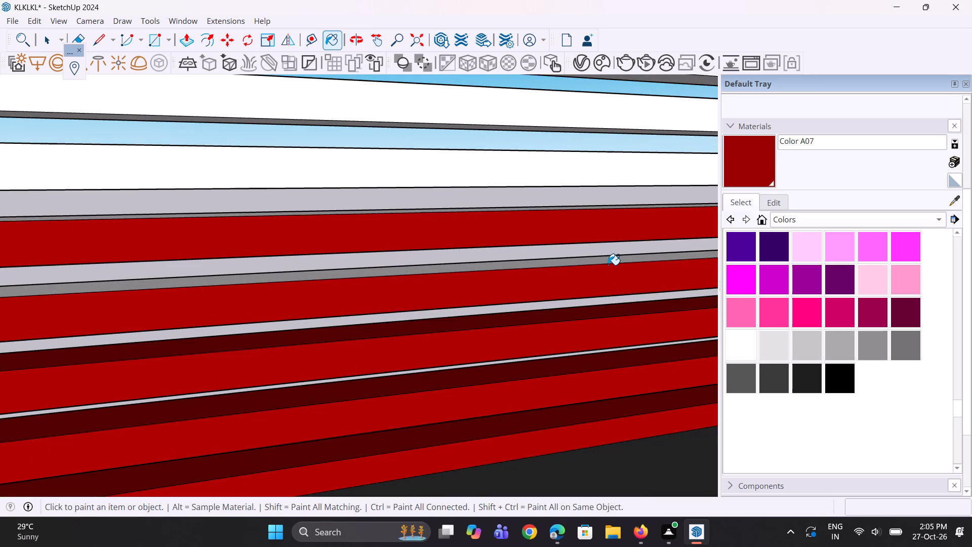
left_click(608, 261)
left_click(618, 194)
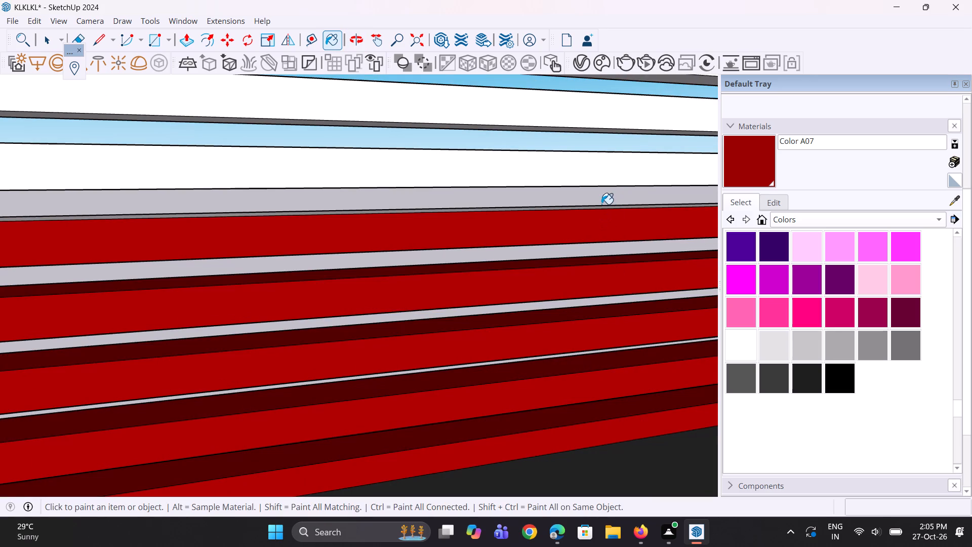
left_click(601, 204)
Paint the top face of the uppermost slat in the larger section's lower red band with Color A07.
scroll(529, 277, "down", 4)
middle_click_drag(528, 280, 525, 241)
scroll(525, 241, "up", 2)
middle_click_drag(521, 261, 528, 311)
scroll(529, 282, "down", 15)
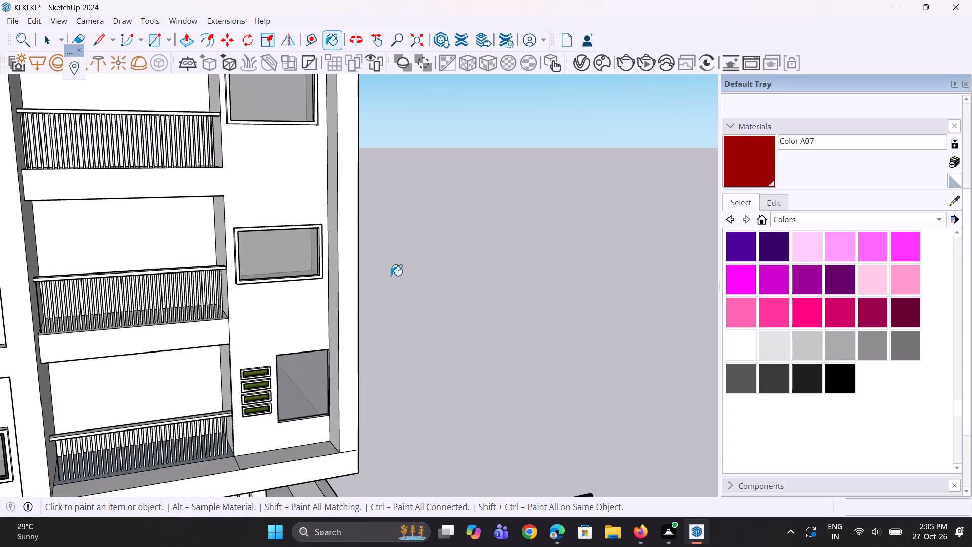
scroll(391, 276, "down", 11)
middle_click_drag(415, 363, 415, 396)
scroll(426, 409, "up", 12)
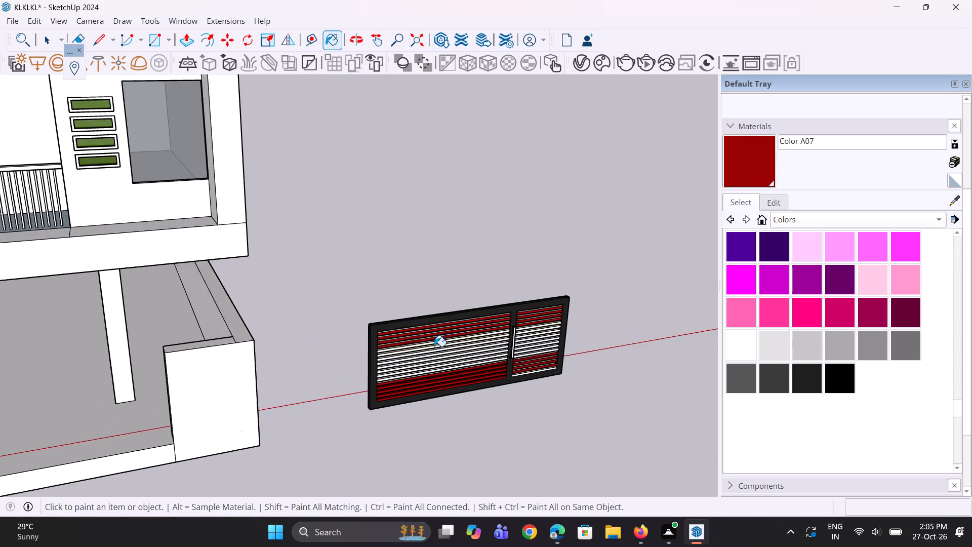
scroll(434, 346, "up", 20)
scroll(434, 346, "up", 3)
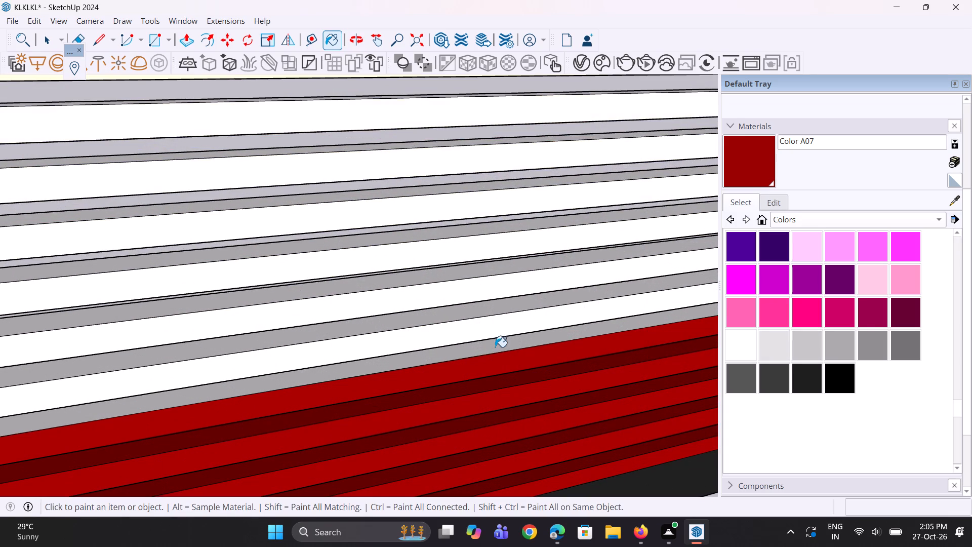
left_click(495, 346)
Paint the smaller section's white bottom strip and the top faces of its lower red slats with Color A07.
middle_click_drag(470, 384, 457, 319)
scroll(361, 330, "down", 7)
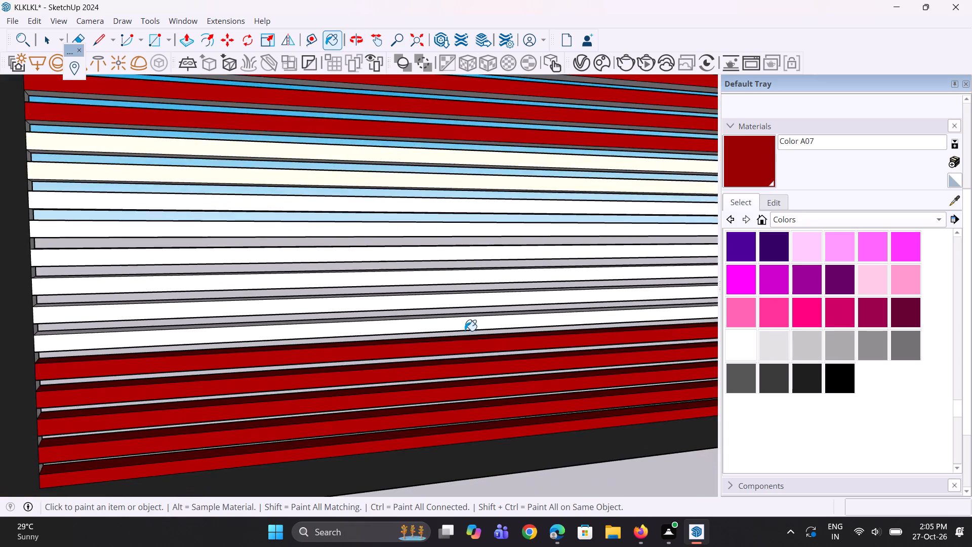
scroll(465, 331, "down", 3)
scroll(277, 320, "down", 6)
scroll(577, 324, "up", 1)
middle_click_drag(577, 324, 578, 419)
scroll(580, 379, "up", 8)
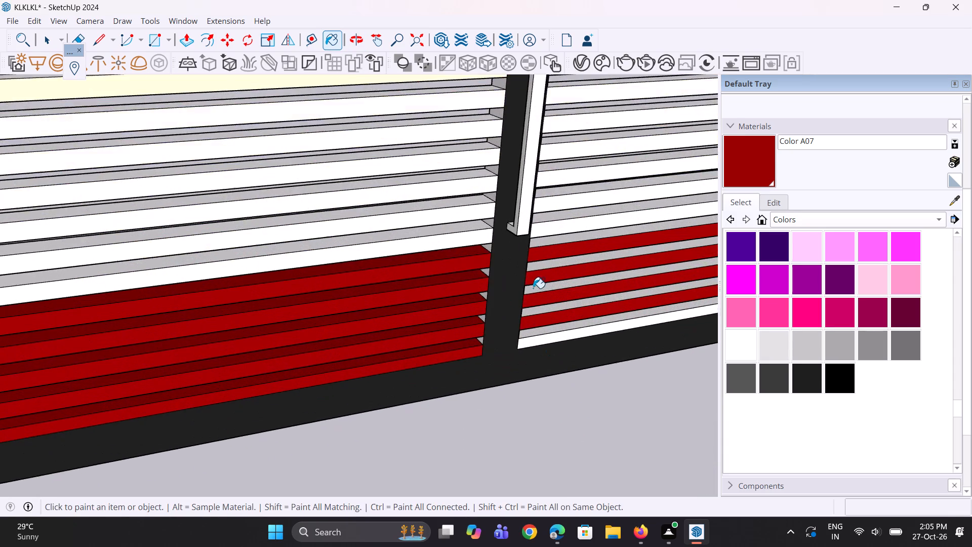
scroll(533, 288, "up", 8)
left_click(554, 360)
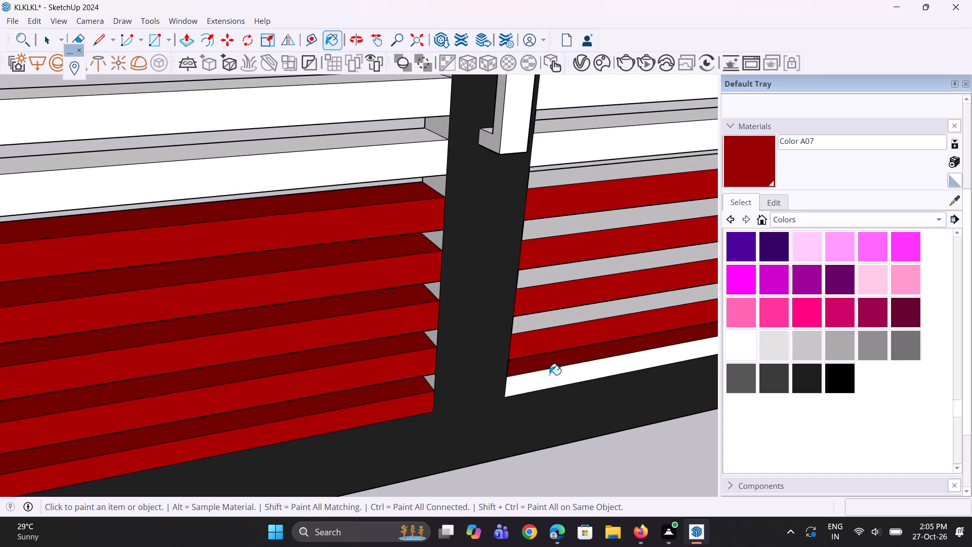
left_click(549, 375)
left_click(561, 322)
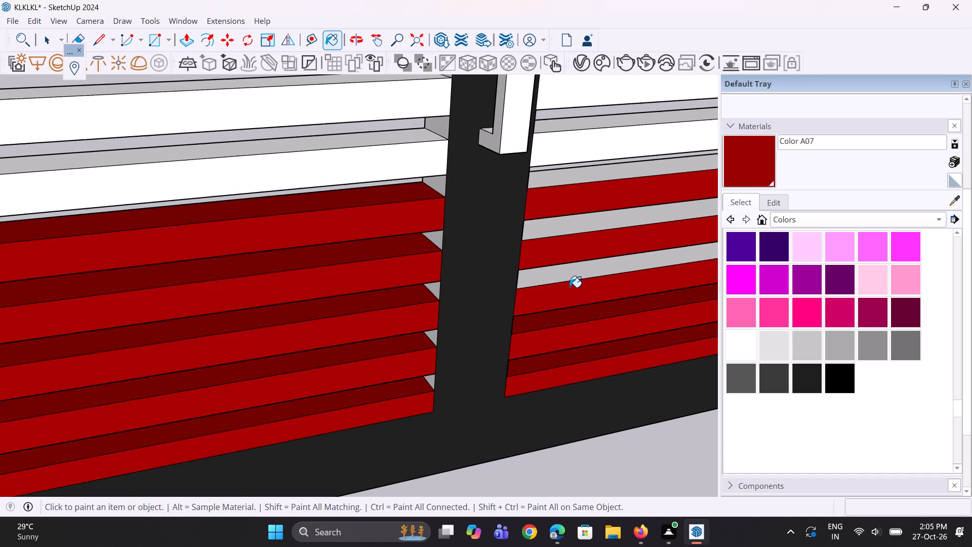
left_click(571, 277)
left_click(622, 221)
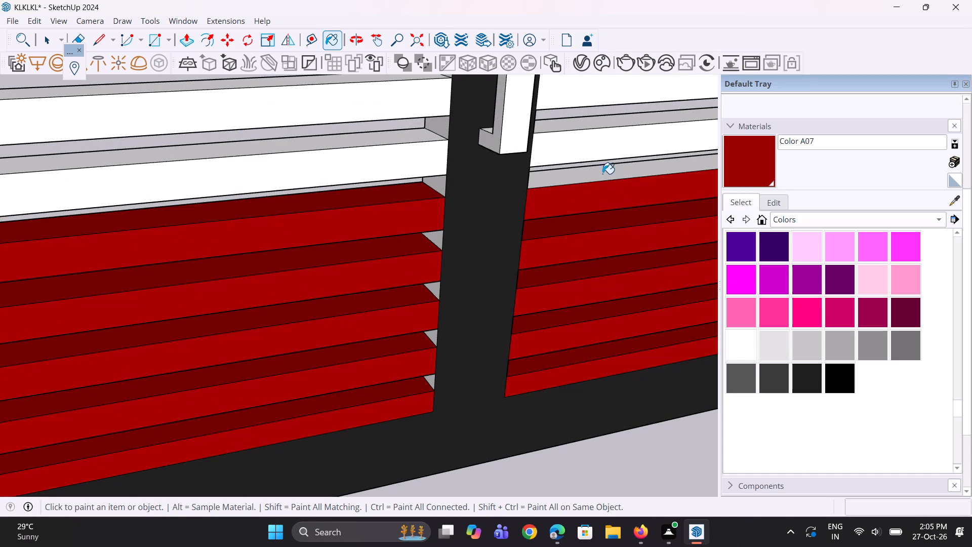
left_click(600, 172)
Paint the undersides of the lower red slats in both gate sections with Color A07.
scroll(470, 312, "down", 10)
middle_click_drag(439, 320, 452, 102)
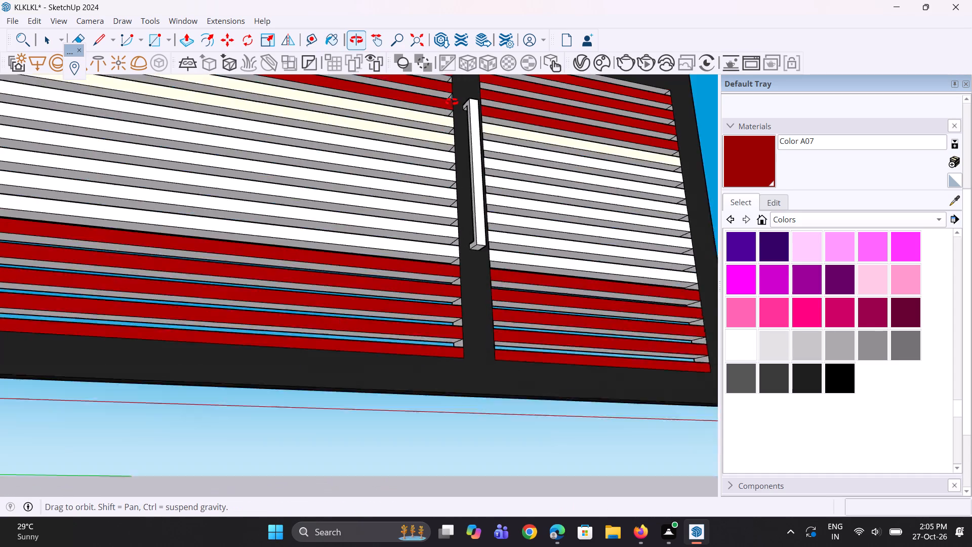
middle_click_drag(452, 102, 465, 85)
scroll(469, 306, "up", 7)
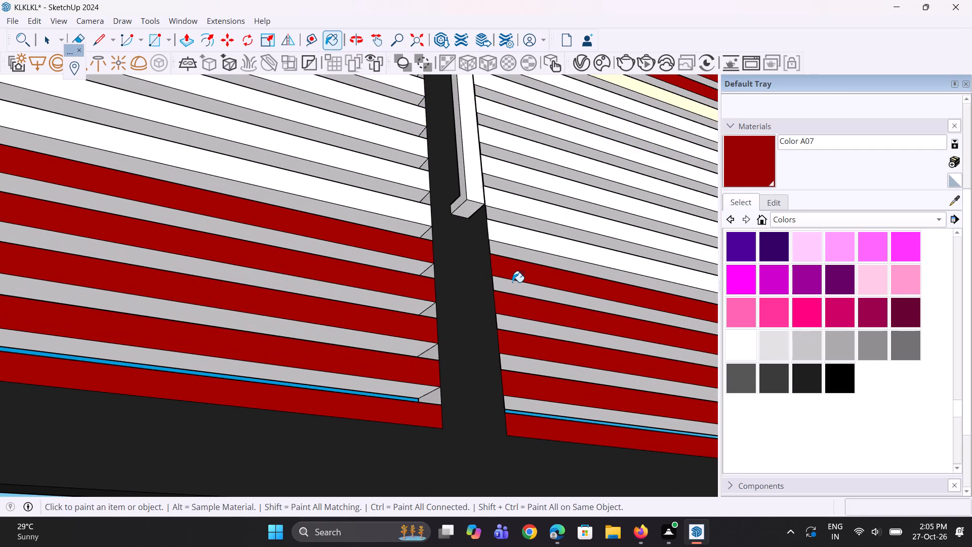
left_click(515, 283)
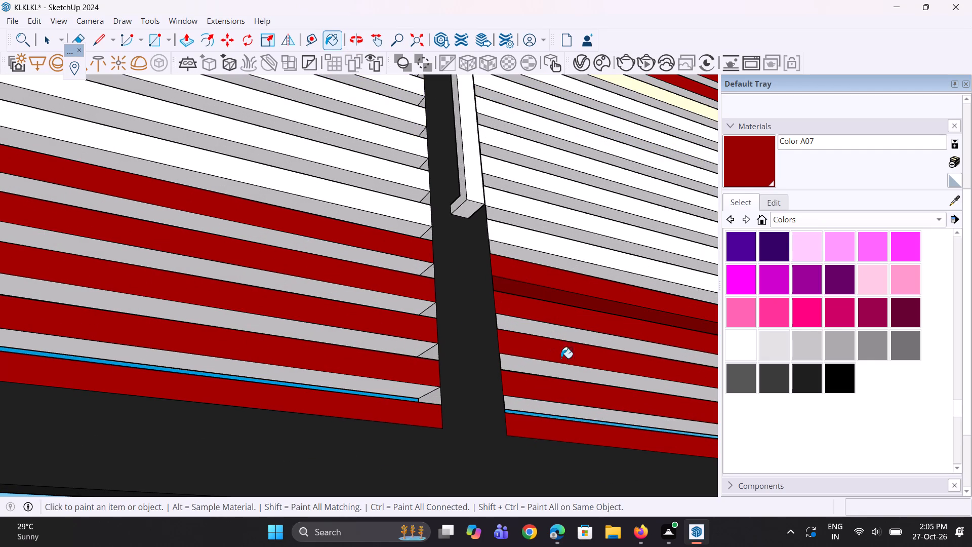
left_click(569, 330)
left_click(581, 372)
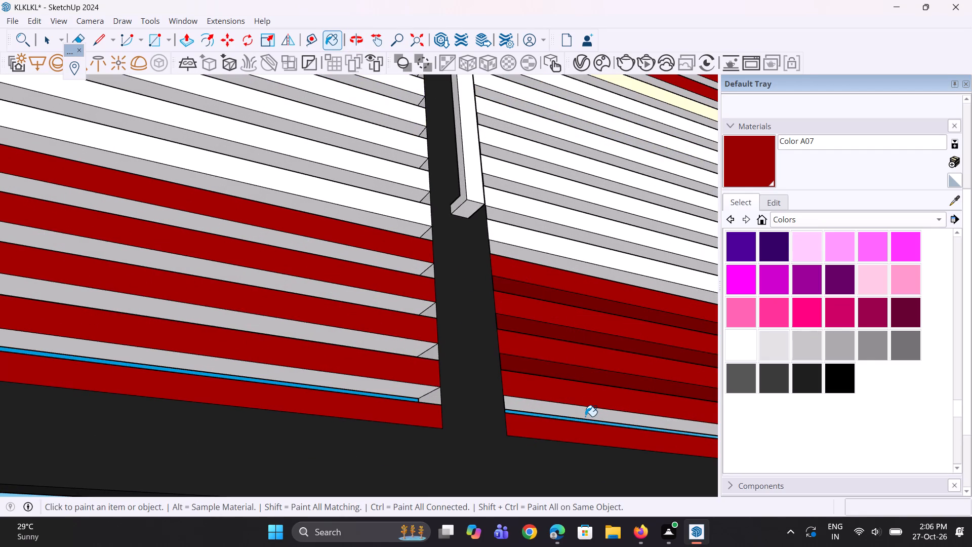
left_click(586, 413)
left_click(401, 387)
left_click(406, 343)
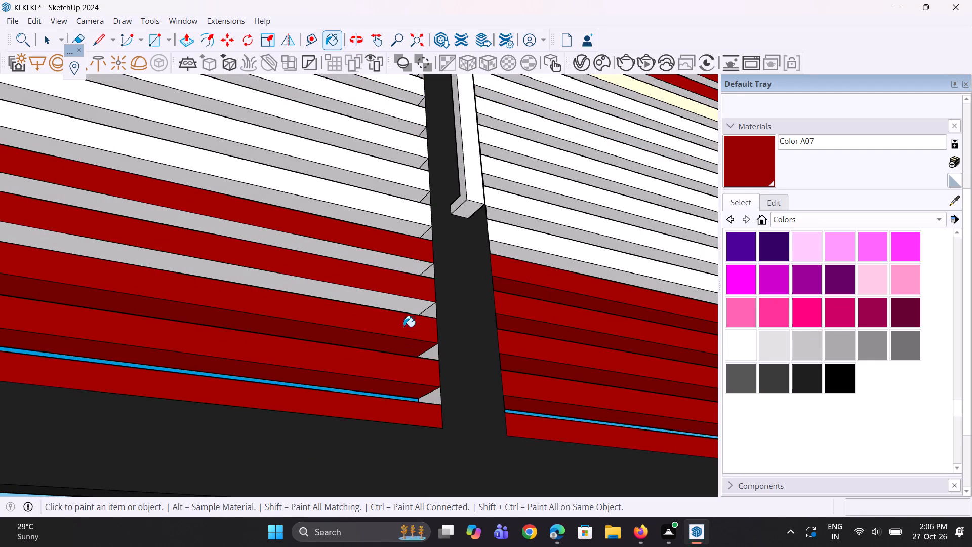
left_click(401, 302)
left_click(397, 260)
Paint the undersides of the upper red slats in the gate's smaller section with Color A07.
scroll(486, 355, "down", 3)
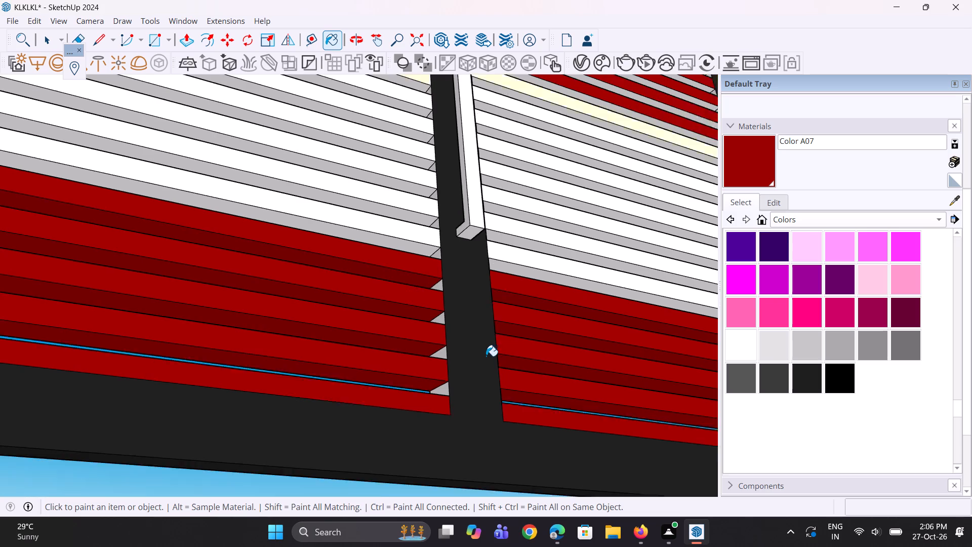
scroll(486, 356, "down", 7)
middle_click_drag(482, 340, 482, 345)
scroll(508, 240, "up", 5)
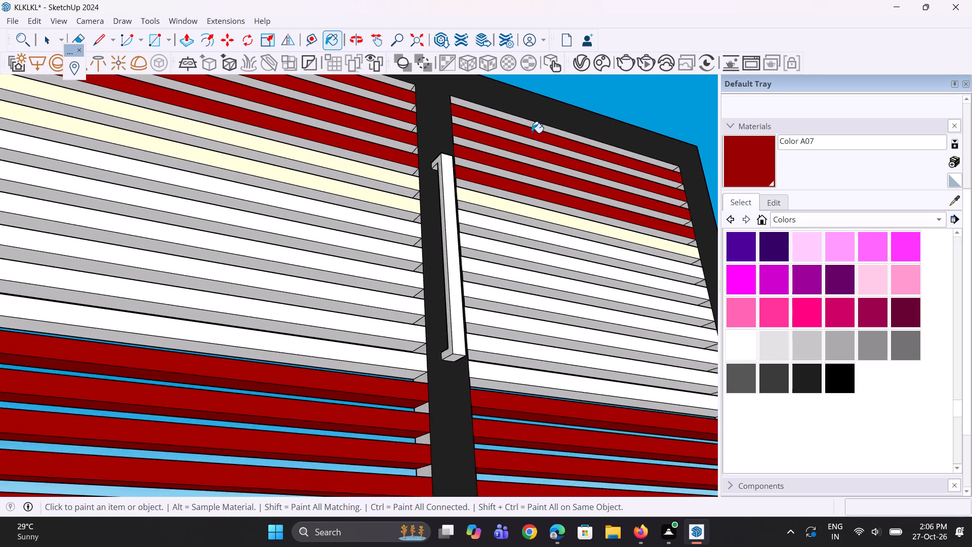
scroll(532, 132, "up", 8)
left_click(537, 155)
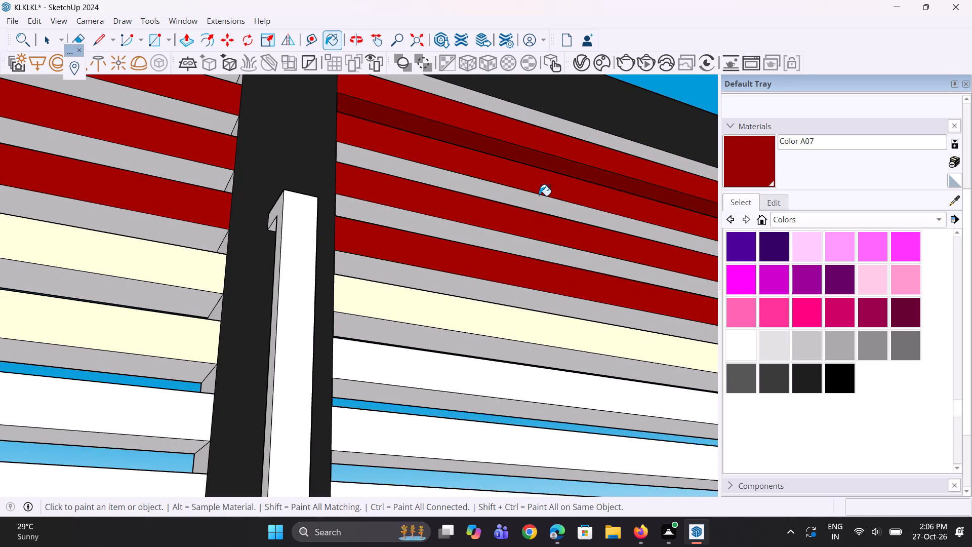
left_click(539, 201)
left_click(535, 248)
left_click(524, 293)
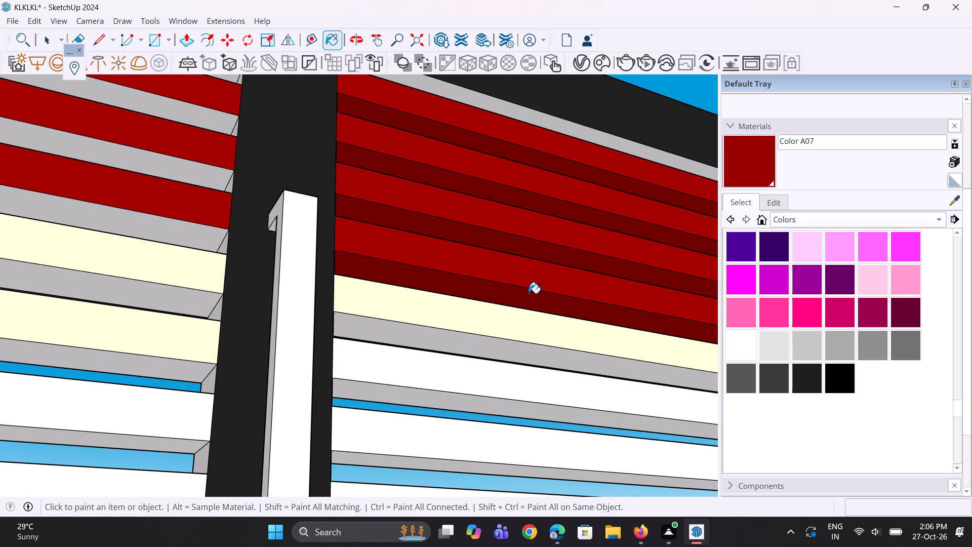
Paint the undersides of the upper red slats in the gate's larger section with Color A07.
scroll(529, 293, "down", 5)
scroll(352, 256, "up", 3)
left_click(304, 251)
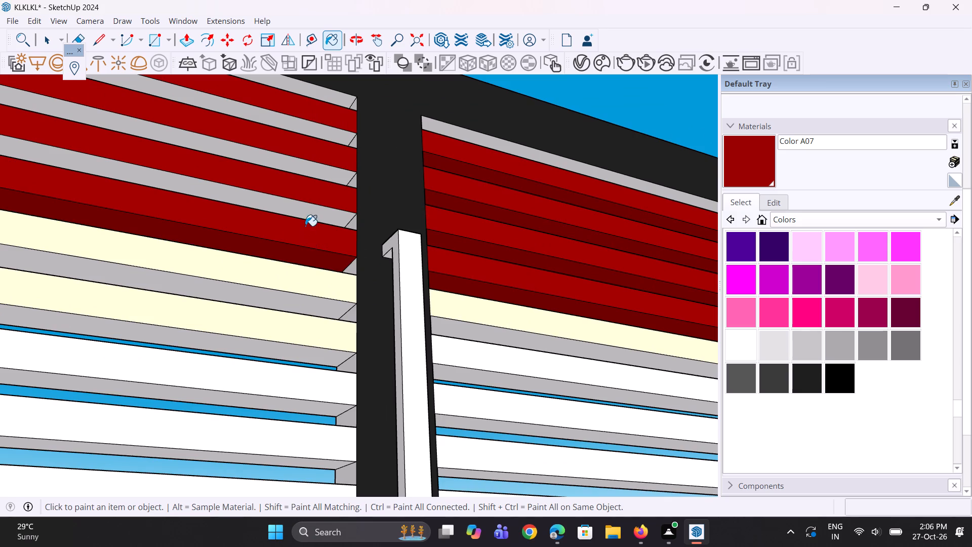
left_click(309, 210)
left_click(311, 177)
left_click(312, 172)
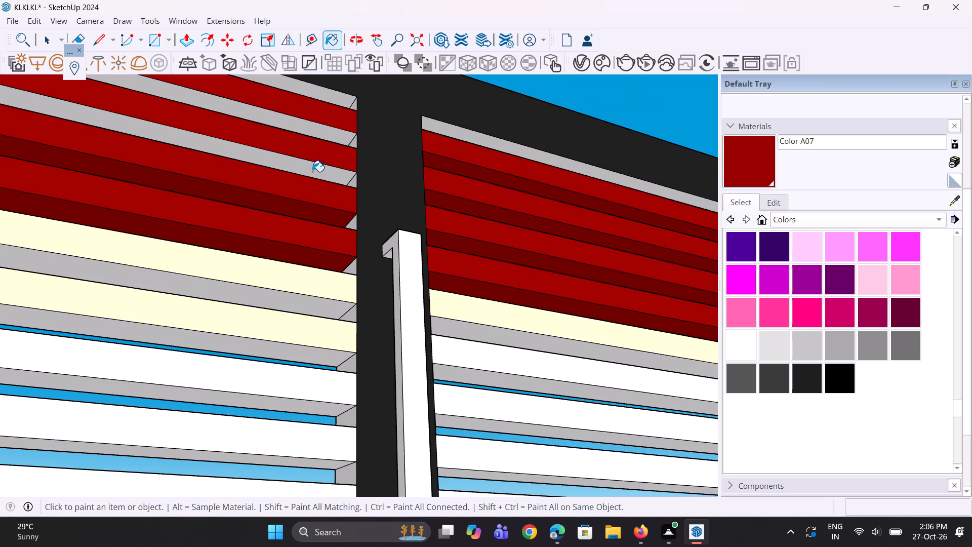
left_click(318, 126)
Paint the top faces of the upper red slats in the gate's larger section with Color A07.
scroll(316, 223, "down", 12)
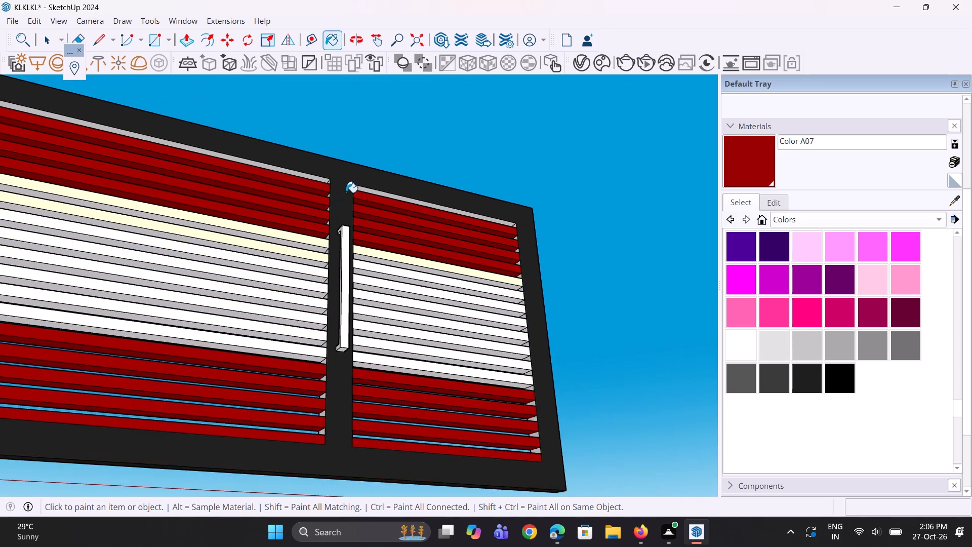
middle_click_drag(346, 188, 267, 500)
scroll(255, 248, "up", 5)
scroll(268, 206, "up", 6)
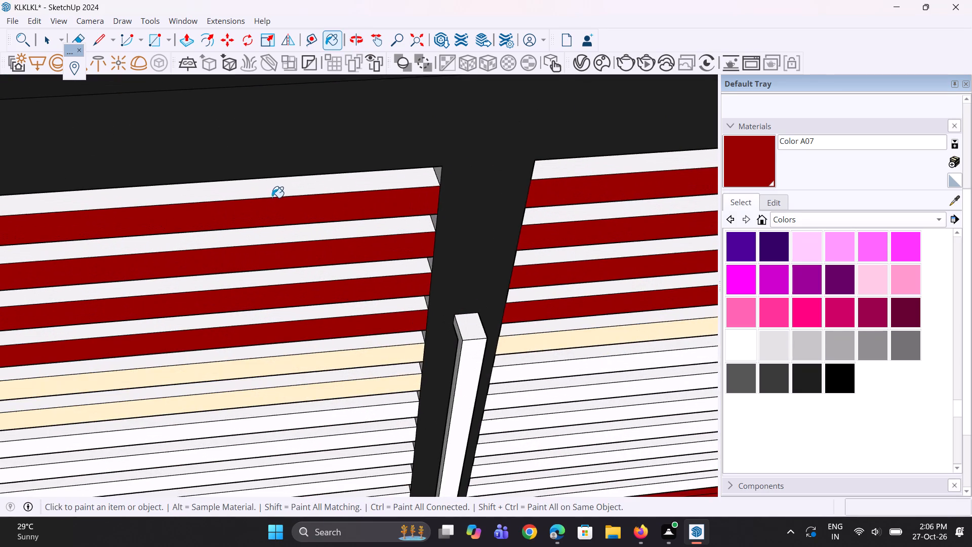
left_click(274, 190)
left_click(281, 237)
left_click(291, 273)
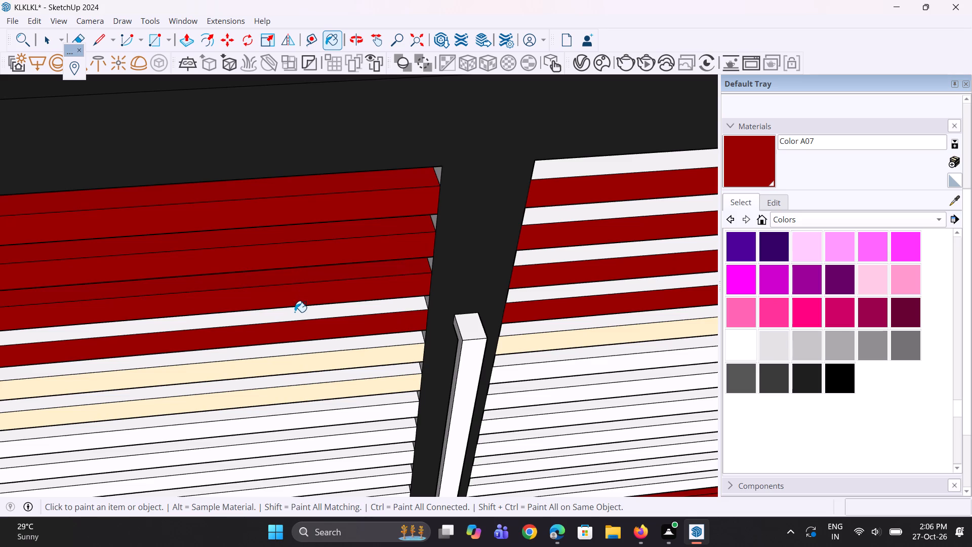
left_click(295, 313)
Paint the top faces of the upper red slats in the gate's smaller section with Color A07.
scroll(256, 295, "down", 3)
scroll(443, 227, "up", 3)
left_click(489, 202)
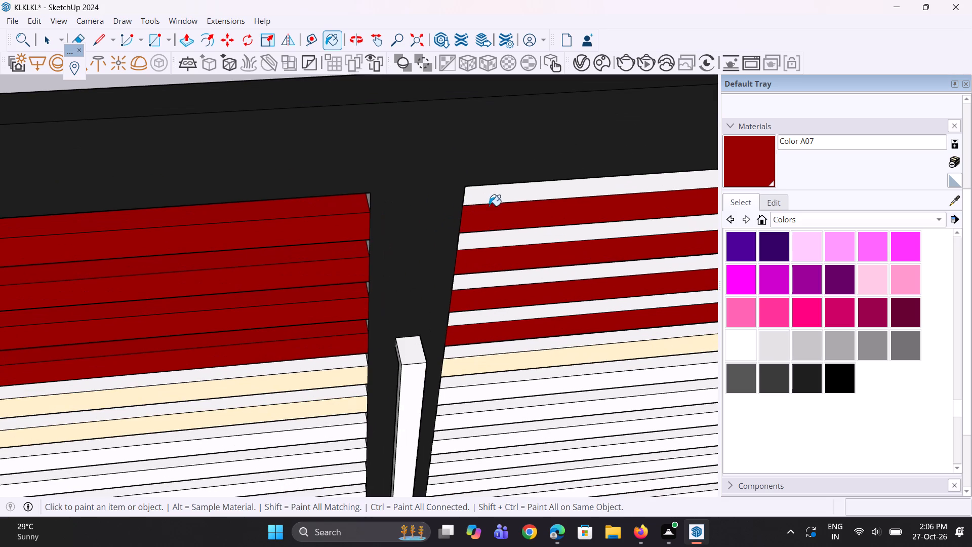
left_click(503, 236)
left_click(524, 275)
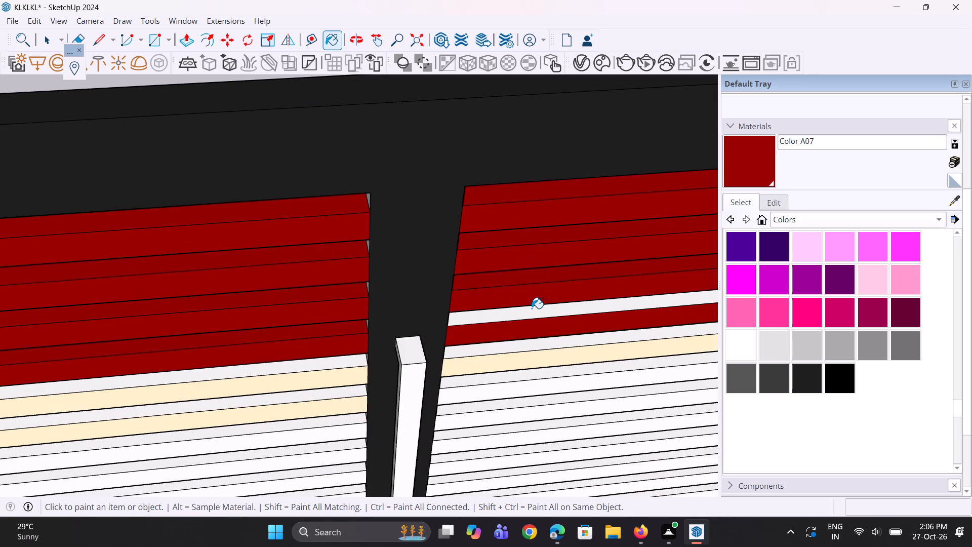
left_click(532, 308)
Paint the back face of the gate's frame with Color M08, dismissing the file overwrite prompt.
scroll(532, 309, "down", 6)
scroll(491, 283, "down", 6)
scroll(443, 276, "up", 1)
middle_click_drag(443, 276, 414, 155)
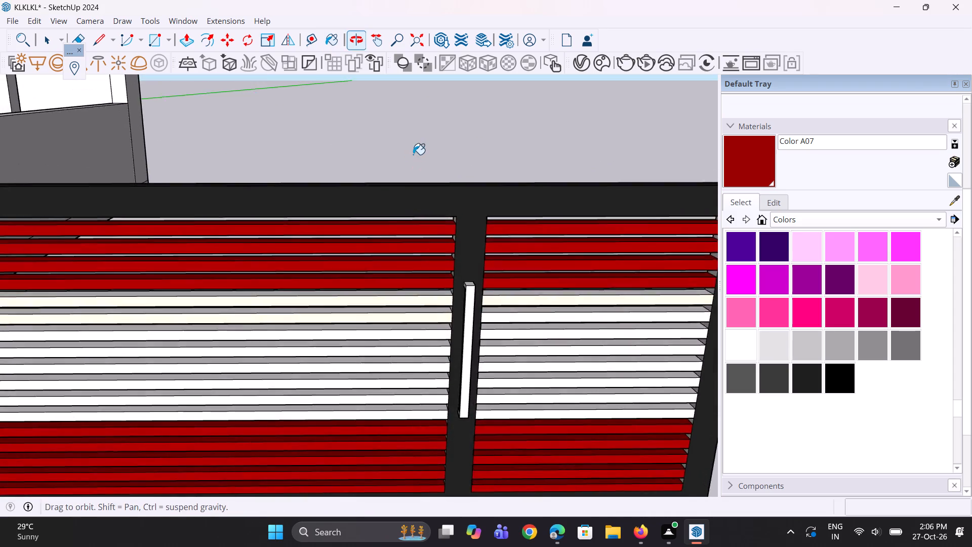
scroll(415, 178, "down", 5)
scroll(479, 279, "down", 6)
middle_click_drag(635, 289, 28, 314)
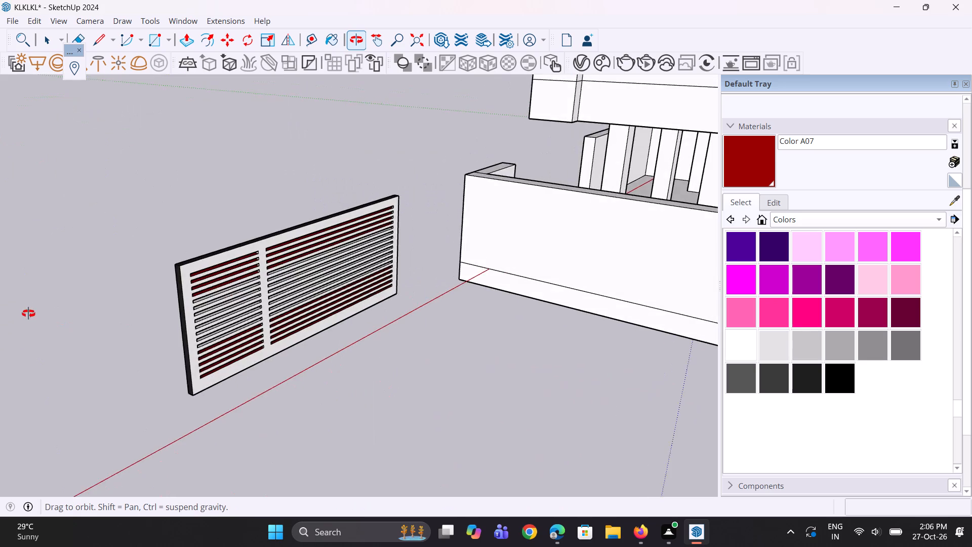
middle_click_drag(28, 314, 78, 301)
left_click_drag(804, 384, 781, 384)
scroll(251, 294, "up", 3)
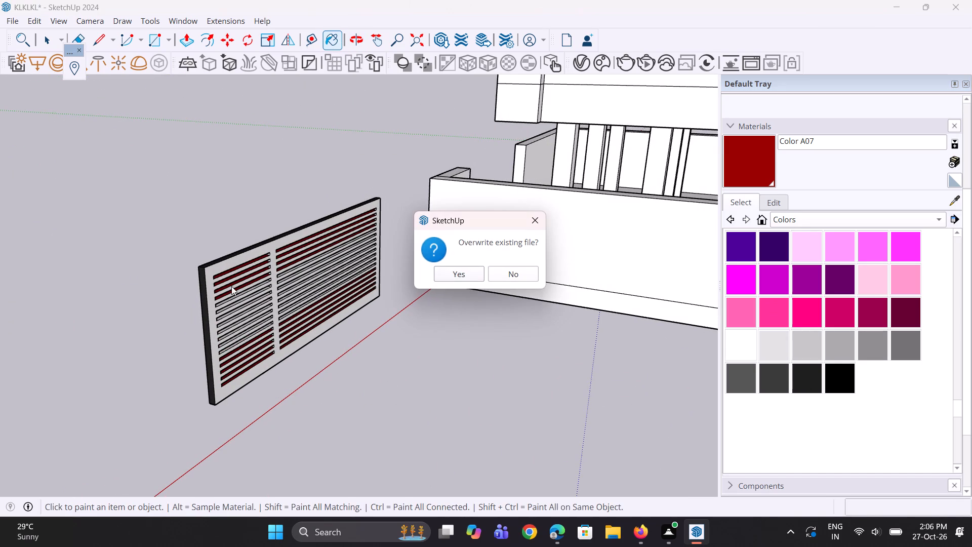
left_click(529, 222)
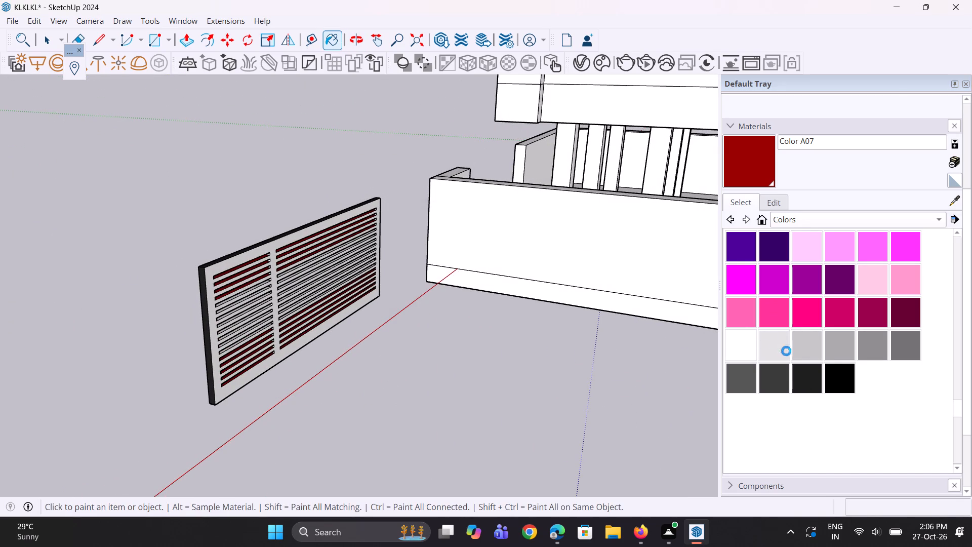
left_click(790, 382)
scroll(795, 341, "down", 8)
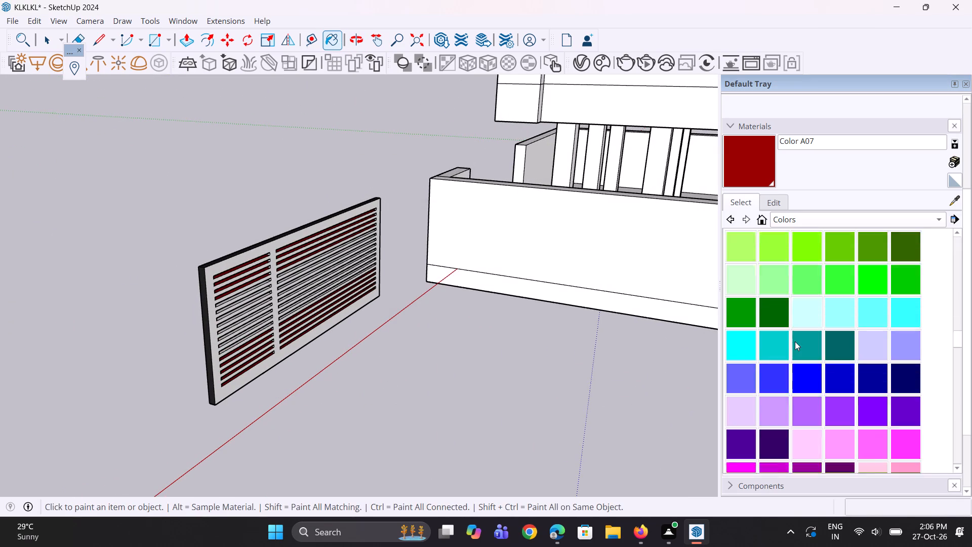
scroll(795, 341, "down", 11)
left_click(801, 250)
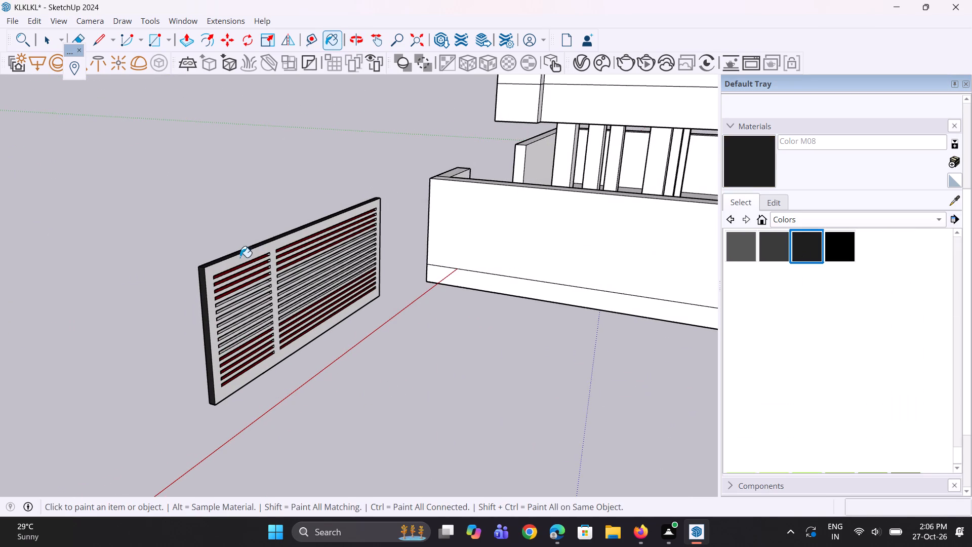
scroll(240, 257, "up", 6)
left_click(242, 247)
left_click(270, 246)
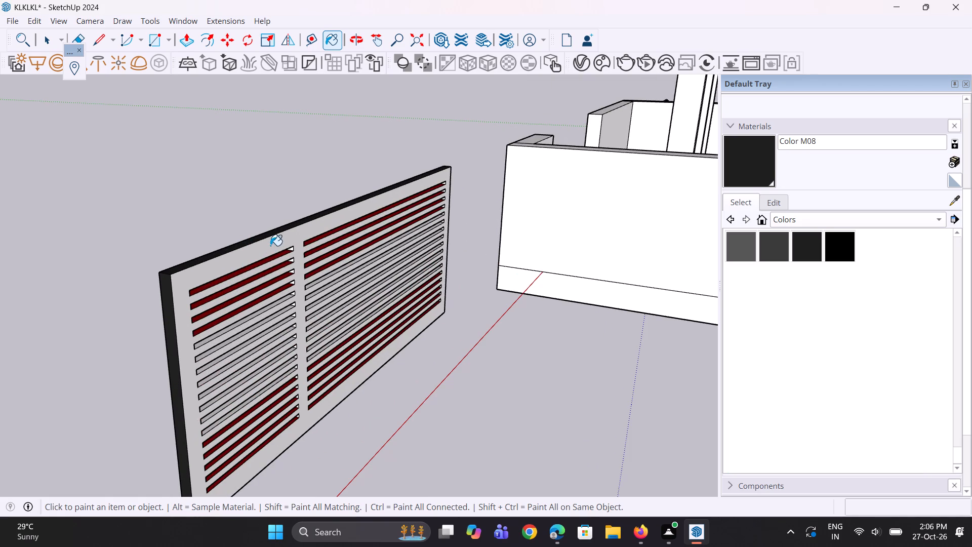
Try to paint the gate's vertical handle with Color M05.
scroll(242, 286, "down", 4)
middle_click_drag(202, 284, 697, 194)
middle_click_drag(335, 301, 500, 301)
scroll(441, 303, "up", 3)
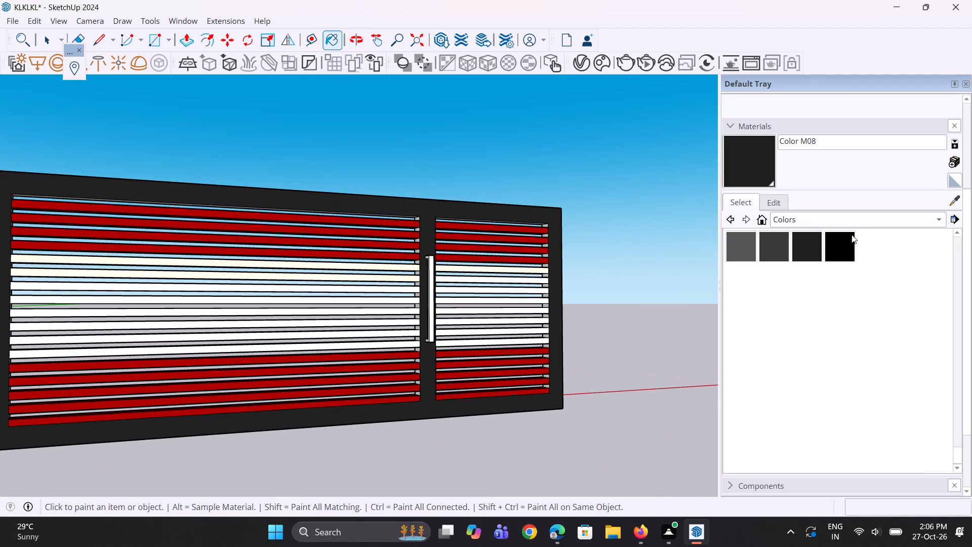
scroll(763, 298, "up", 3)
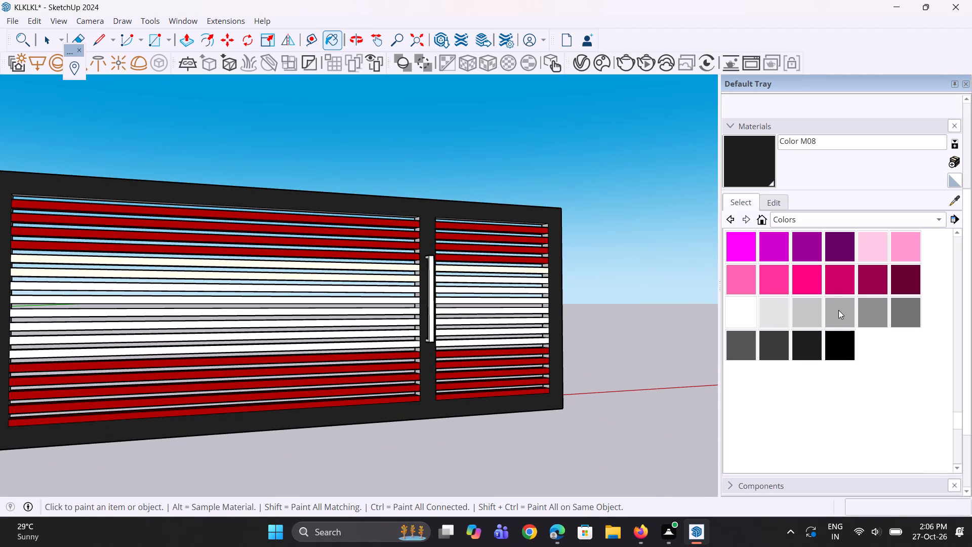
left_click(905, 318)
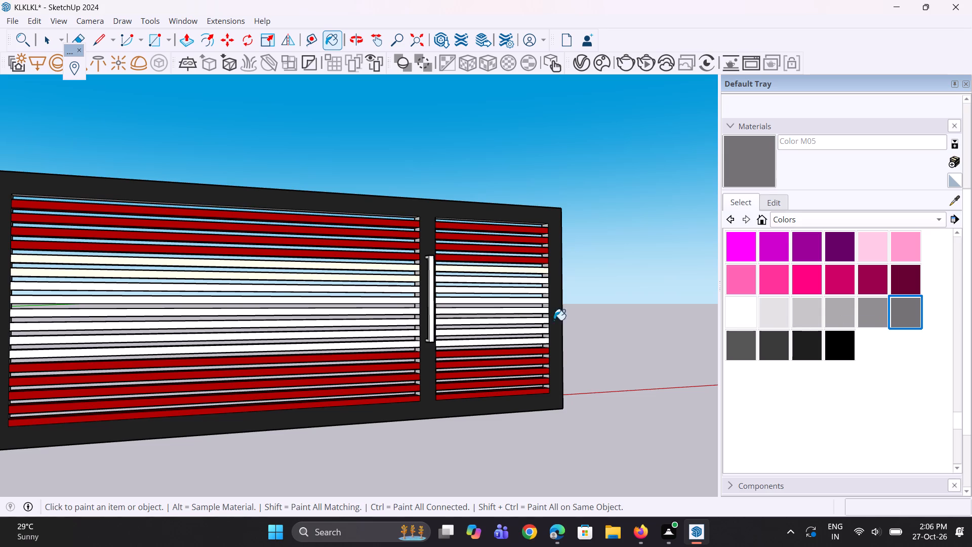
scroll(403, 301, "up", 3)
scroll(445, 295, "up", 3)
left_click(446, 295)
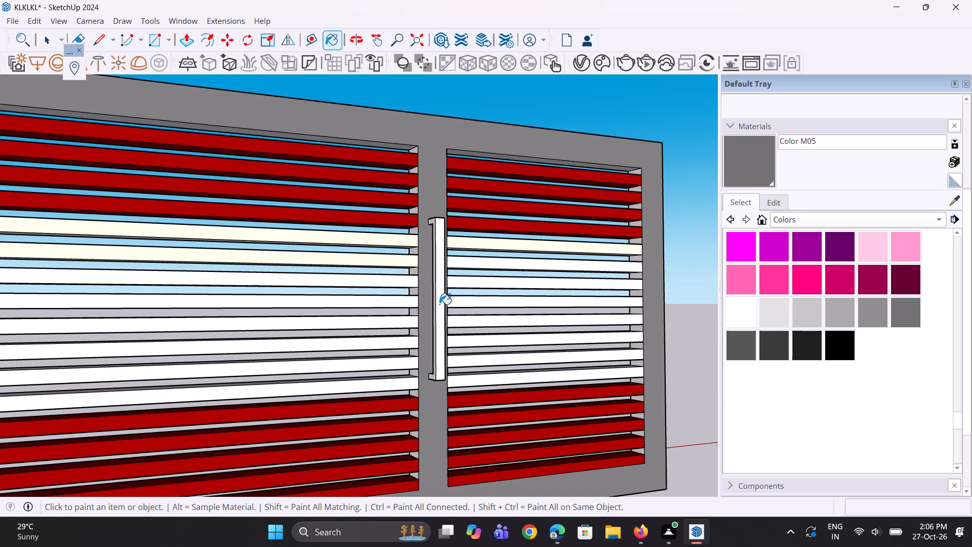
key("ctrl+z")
Paint the front face and the exposed side face of the gate's vertical handle with Color M04.
scroll(439, 305, "up", 3, "ctrl")
left_click(439, 305)
middle_click_drag(432, 315, 467, 306)
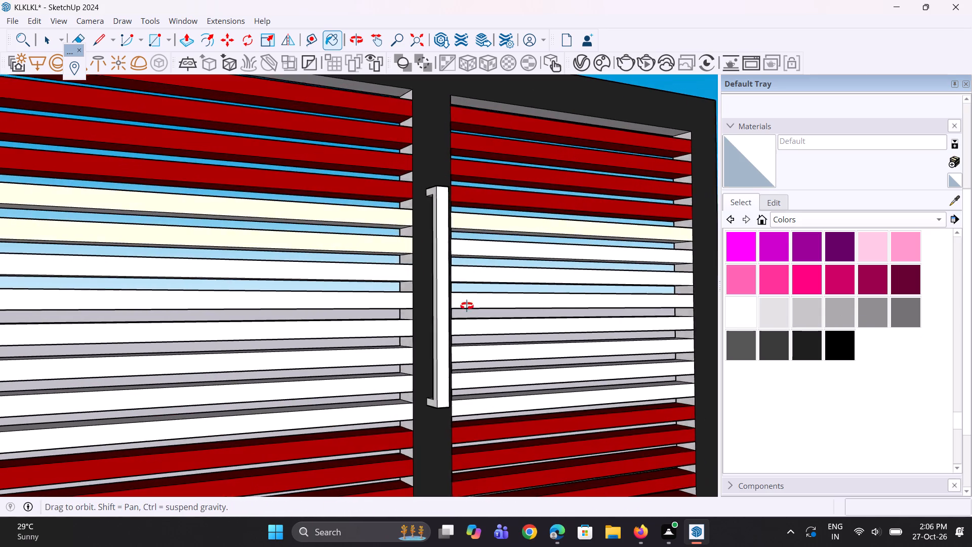
middle_click_drag(467, 306, 470, 304)
scroll(464, 305, "up", 3)
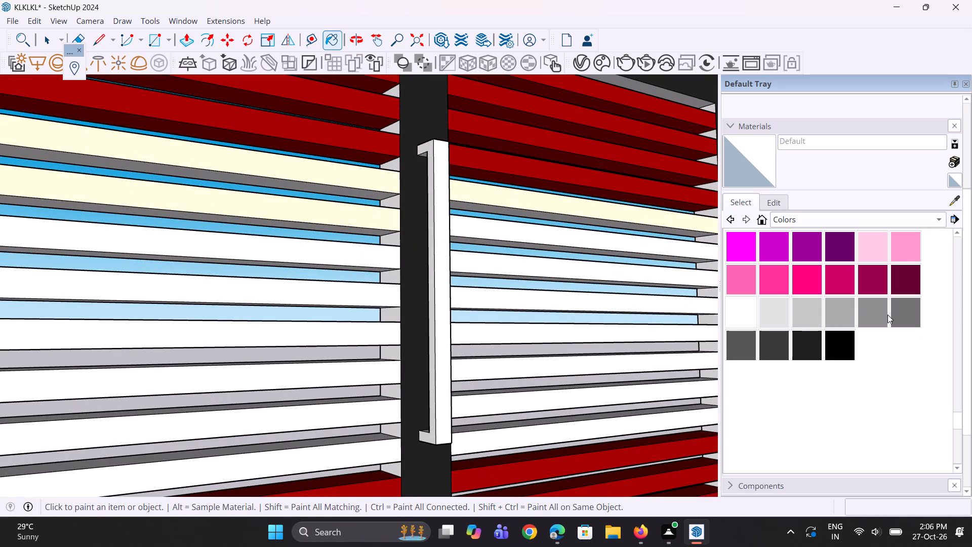
left_click(886, 315)
scroll(487, 355, "up", 2)
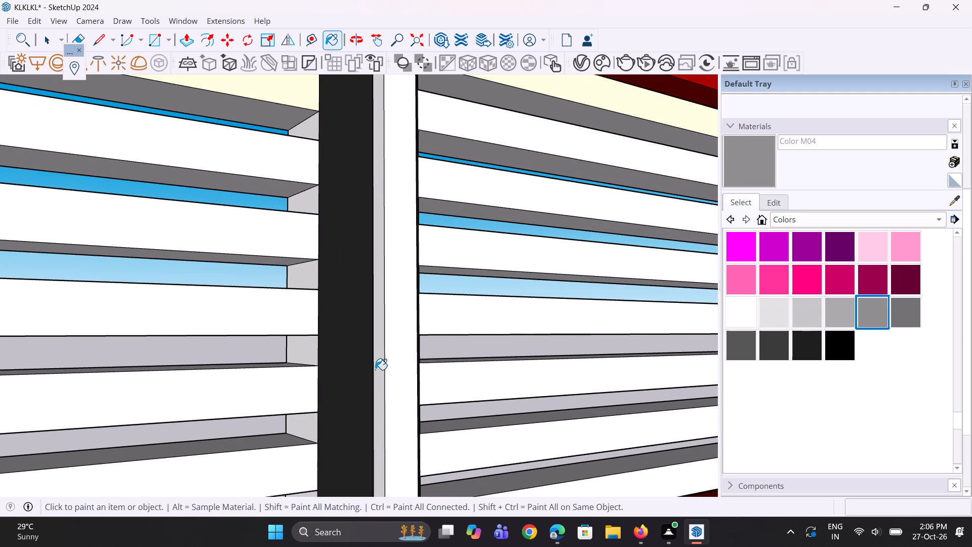
left_click(390, 369)
left_click(377, 350)
scroll(382, 341, "down", 6)
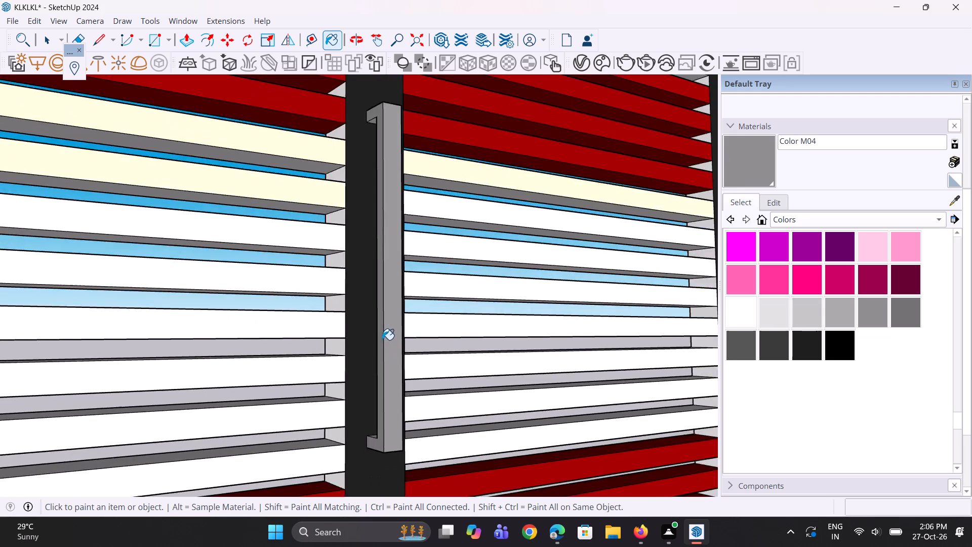
Paint the handle's opposite side and the inner faces of its upper and lower brackets with Color M04.
scroll(383, 339, "down", 7)
middle_click_drag(390, 333, 59, 314)
scroll(345, 258, "up", 5)
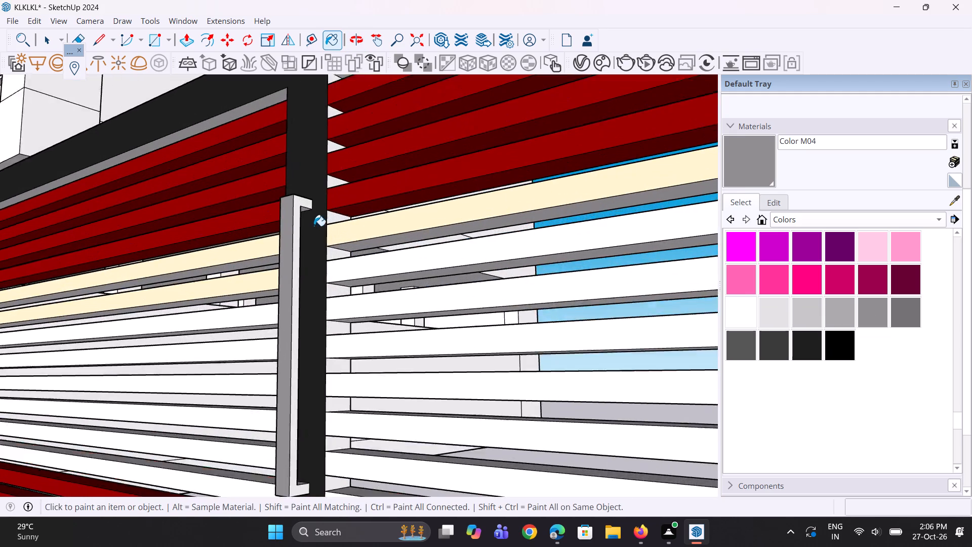
scroll(314, 226, "up", 5)
left_click(291, 196)
scroll(291, 196, "up", 6)
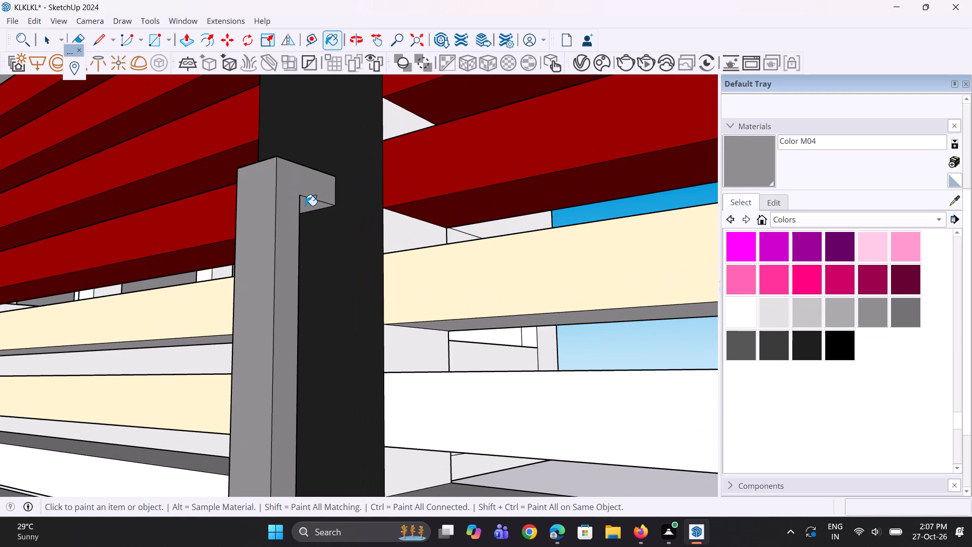
left_click(307, 206)
scroll(307, 206, "down", 17)
scroll(287, 258, "up", 1)
middle_click_drag(287, 258, 259, 338)
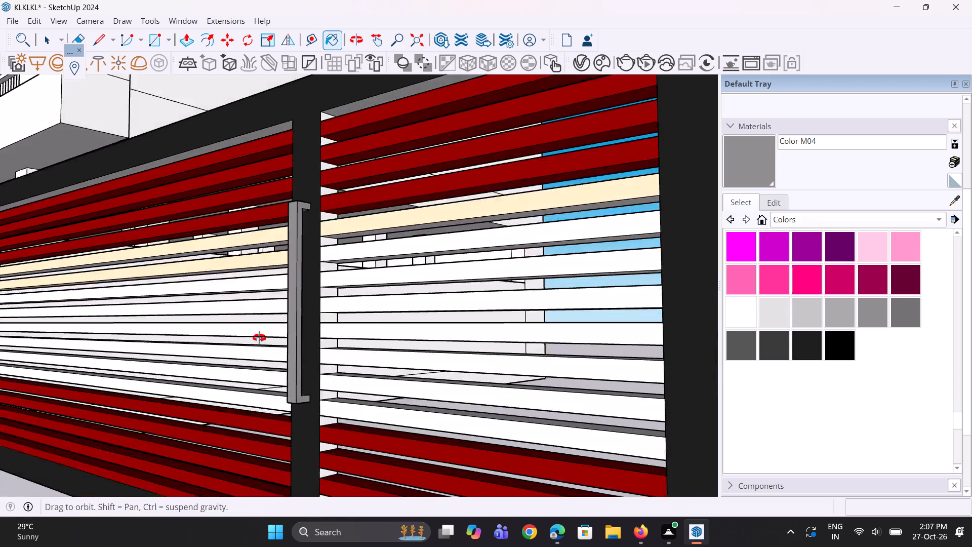
middle_click_drag(259, 338, 246, 390)
scroll(340, 369, "up", 13)
left_click(303, 366)
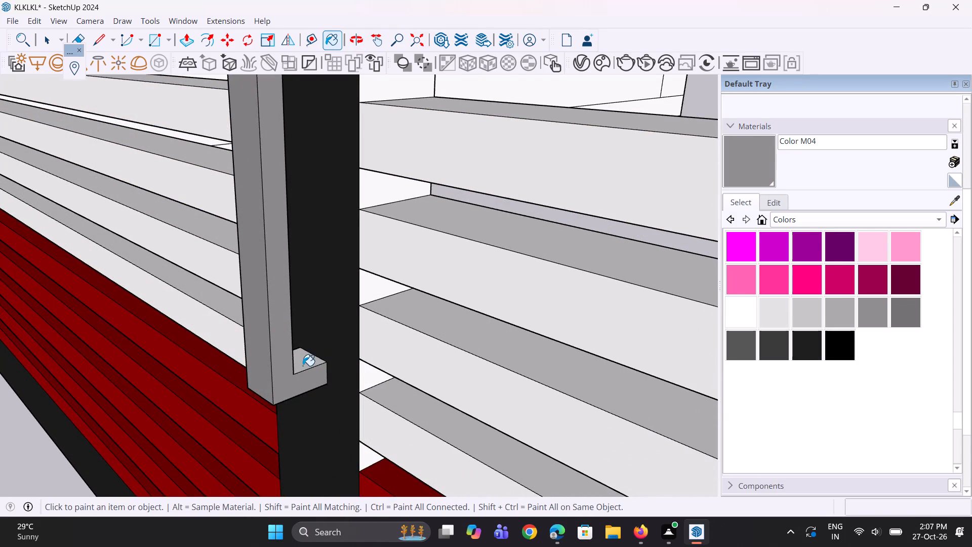
Make a group of the whole gate, including its frame, slats and handle.
scroll(304, 364, "down", 6)
middle_click_drag(239, 365, 568, 284)
scroll(463, 315, "down", 14)
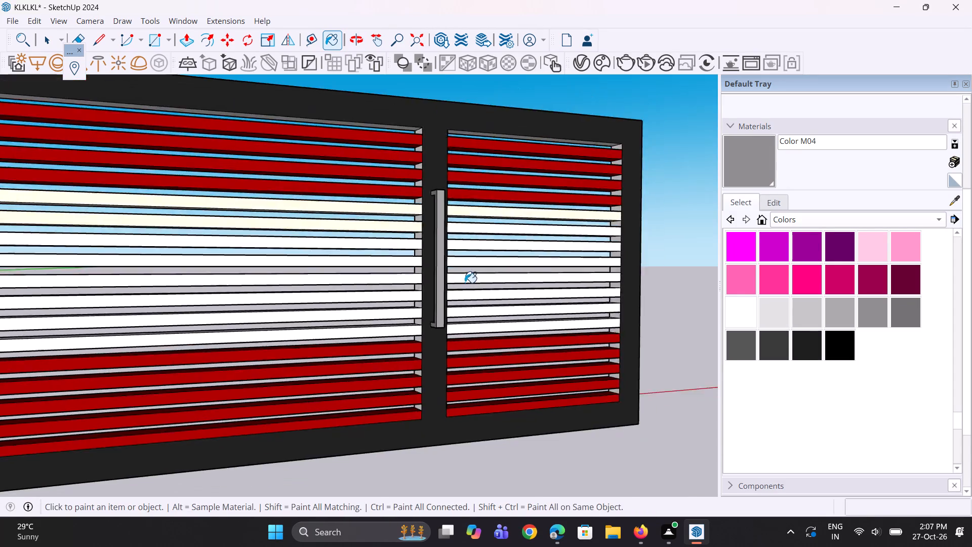
scroll(465, 283, "down", 4)
middle_click_drag(394, 282, 367, 356)
scroll(325, 344, "down", 5)
key("space")
key("space")
scroll(164, 305, "up", 3)
left_click_drag(139, 187, 681, 434)
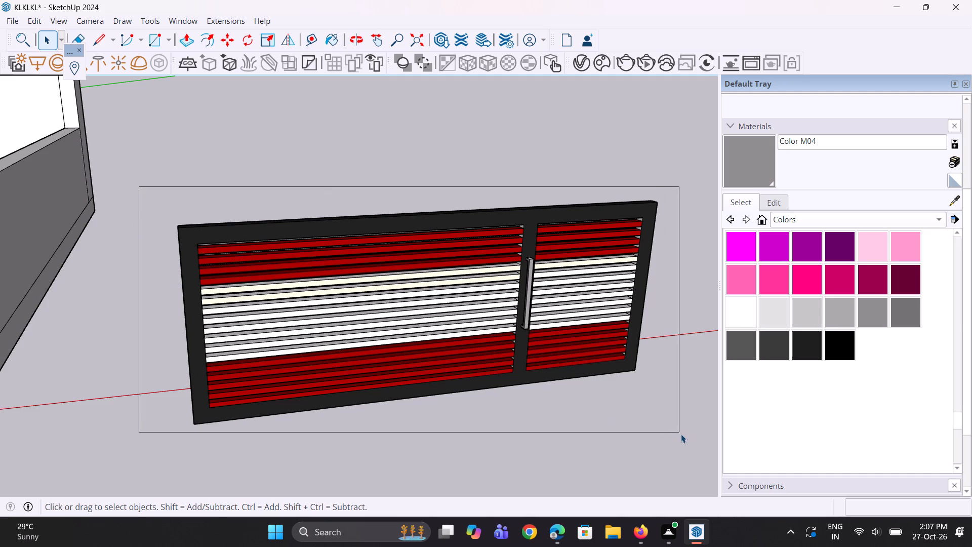
left_click_drag(681, 434, 681, 435)
right_click(546, 362)
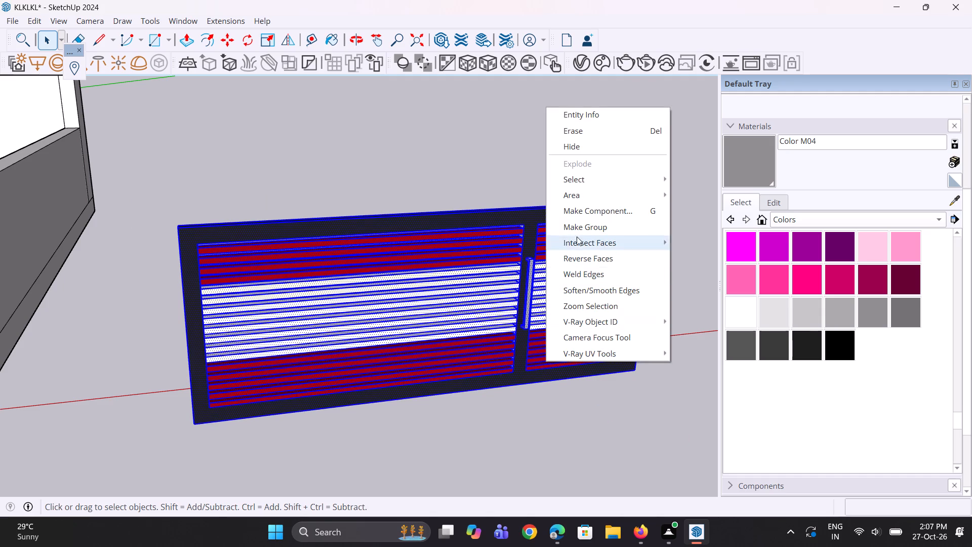
left_click(583, 225)
Move the gate group about 39' by its lower corner to the wall endpoint in the building's front opening, and deselect it.
scroll(532, 372, "down", 10)
middle_click_drag(532, 372, 525, 344)
key("m")
scroll(587, 394, "up", 6)
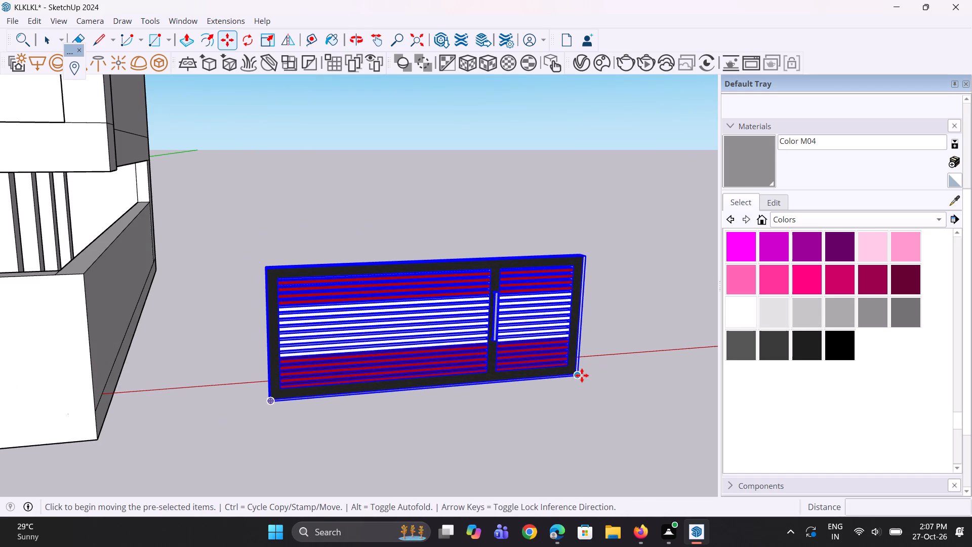
left_click(582, 375)
scroll(613, 403, "down", 14)
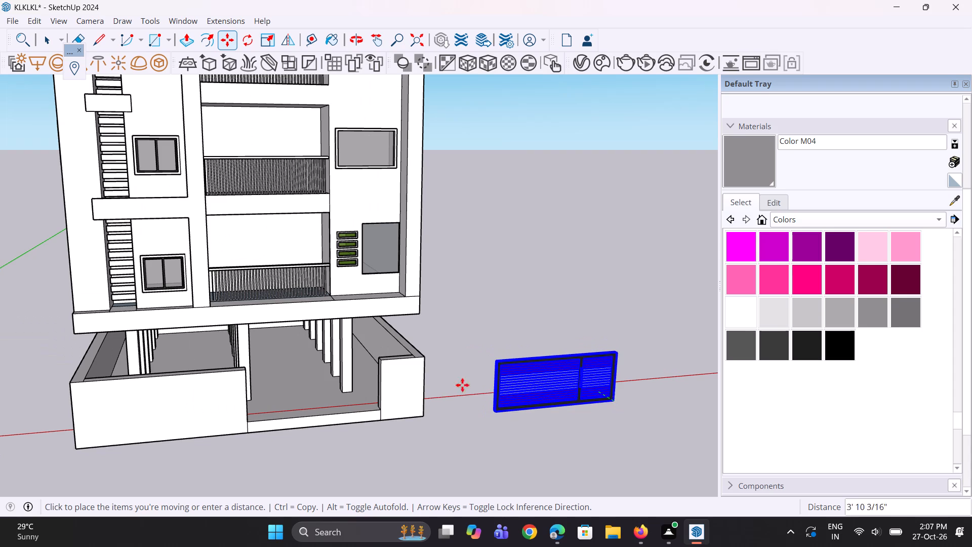
scroll(365, 397, "up", 2)
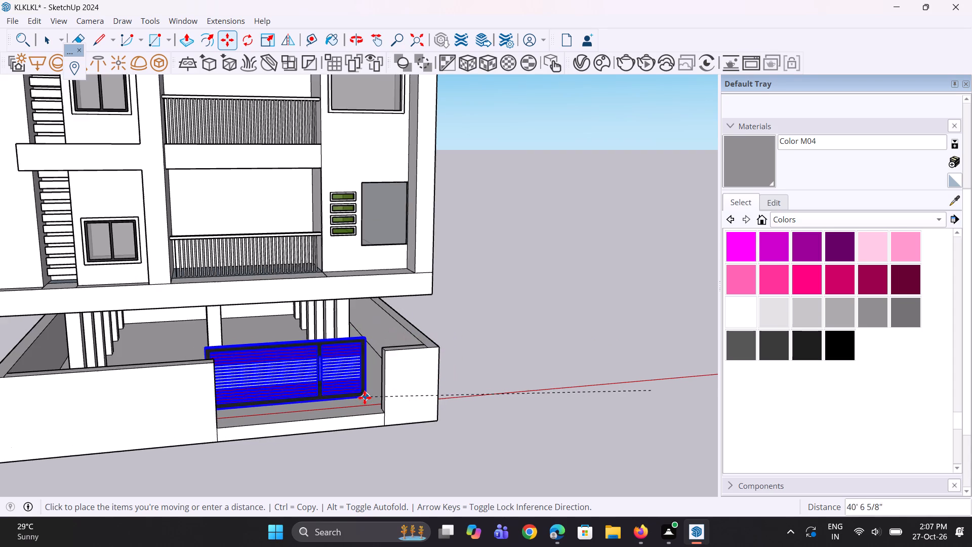
scroll(364, 399, "up", 6)
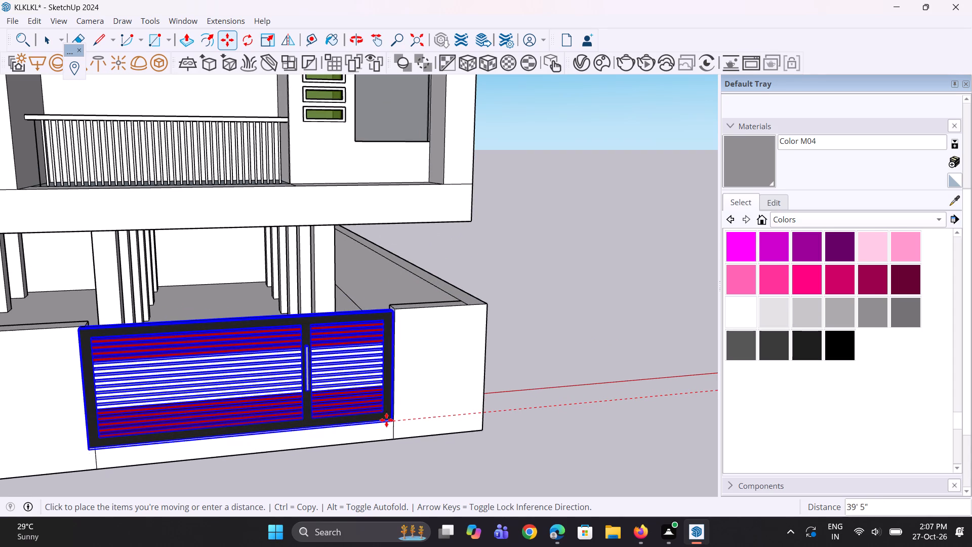
scroll(388, 419, "up", 3)
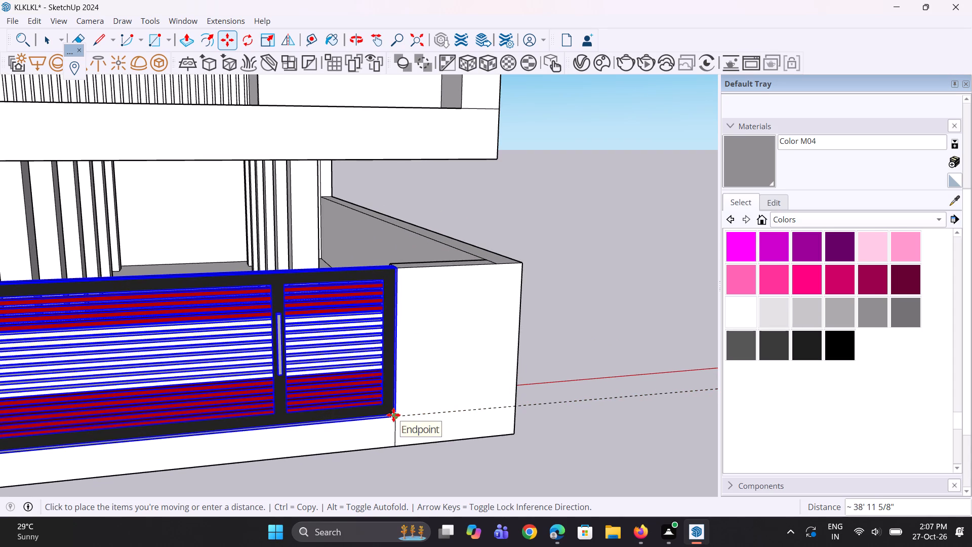
left_click(393, 415)
scroll(520, 431, "down", 5)
middle_click_drag(513, 419, 491, 378)
key("space")
key("space")
left_click(581, 376)
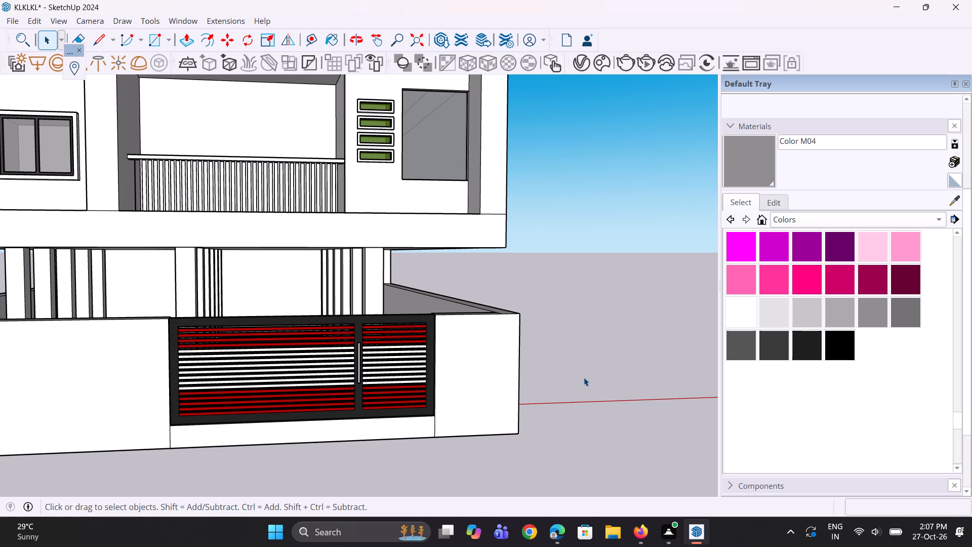
Offset the outline of the short front wall's face beside the gate inward by about 1' 4".
left_click(498, 378)
key("f")
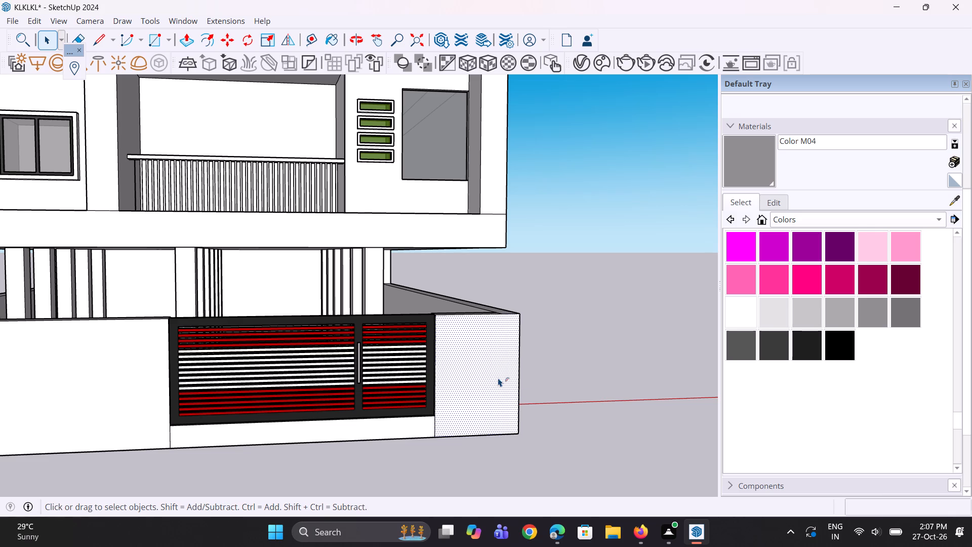
left_click(516, 375)
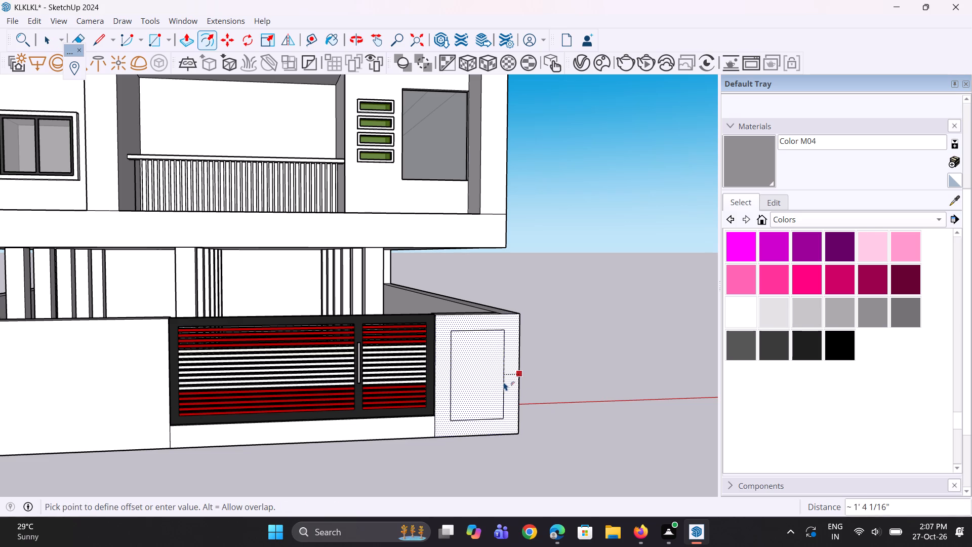
left_click(504, 382)
middle_click_drag(499, 421, 484, 394)
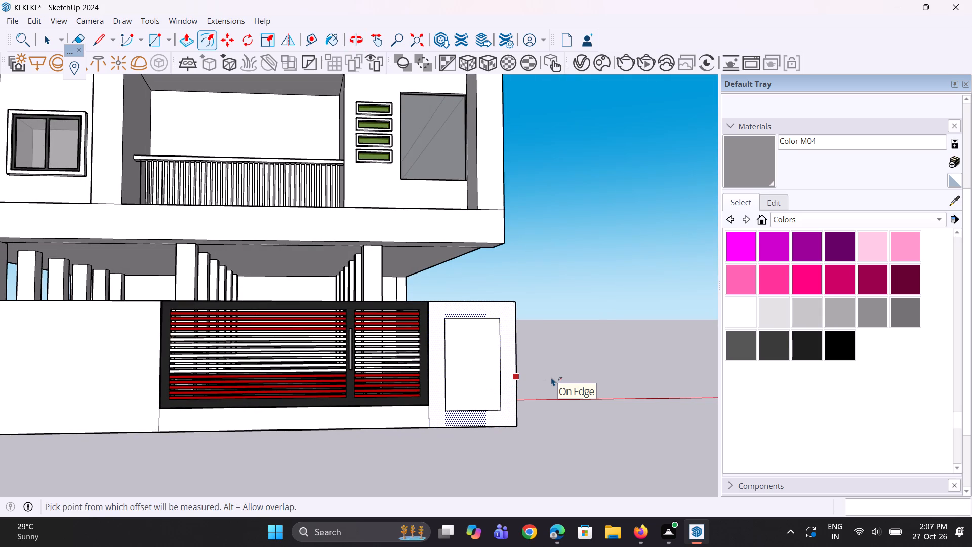
key("space")
key("space")
double_click(551, 377)
Push the inner rectangle of the short front wall inward about 1' to form a recess.
scroll(472, 385, "up", 2)
middle_click_drag(444, 398, 349, 520)
scroll(378, 457, "up", 5)
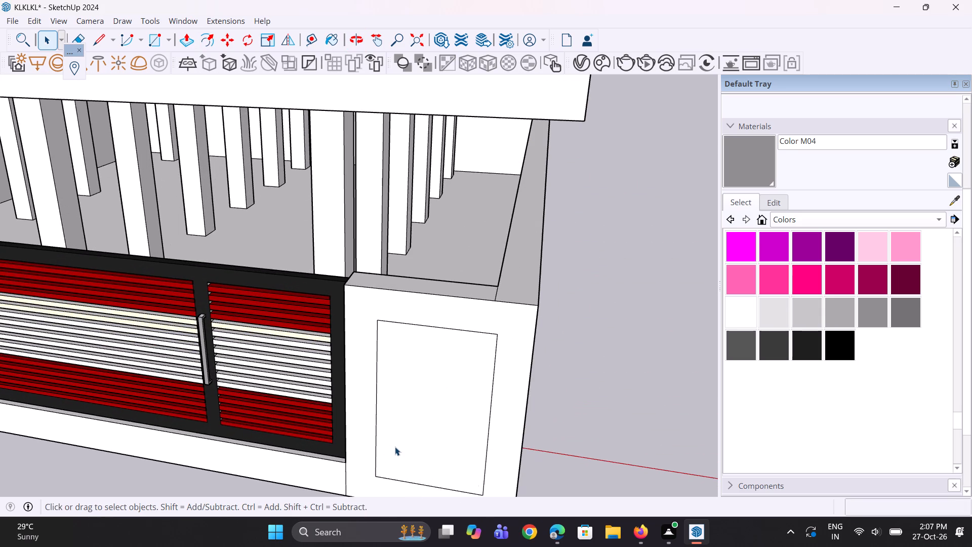
key("p")
left_click(402, 445)
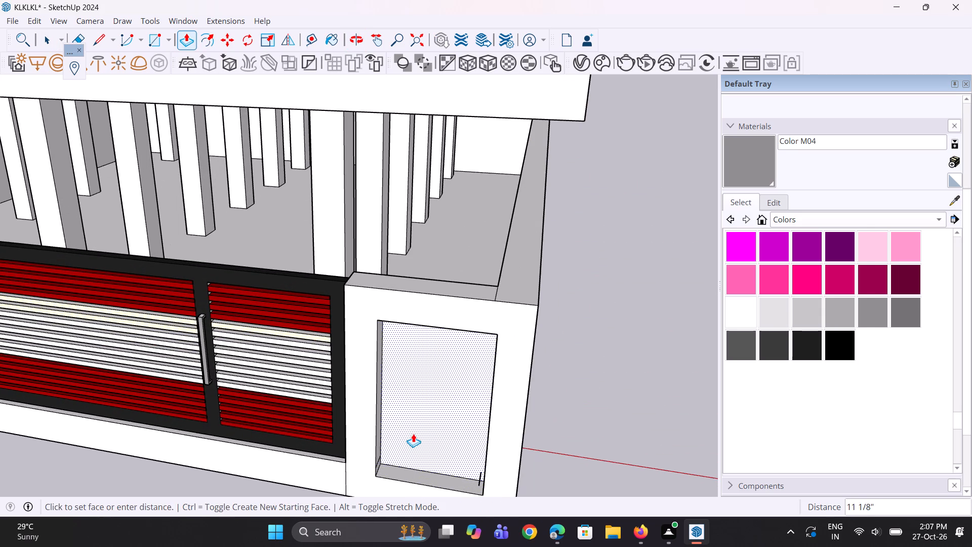
left_click(413, 434)
middle_click_drag(427, 471, 462, 466)
scroll(462, 466, "up", 1)
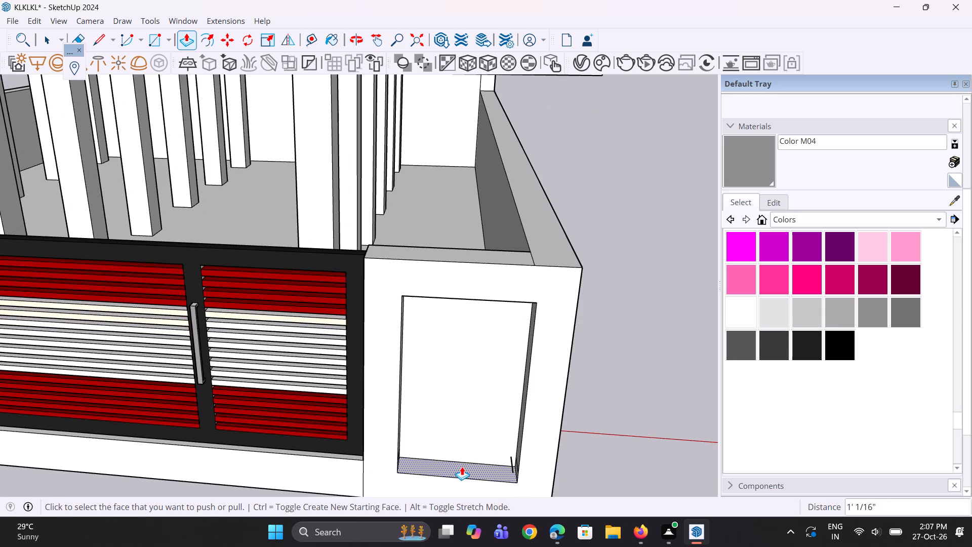
scroll(469, 475, "up", 7)
middle_click_drag(536, 471, 558, 491)
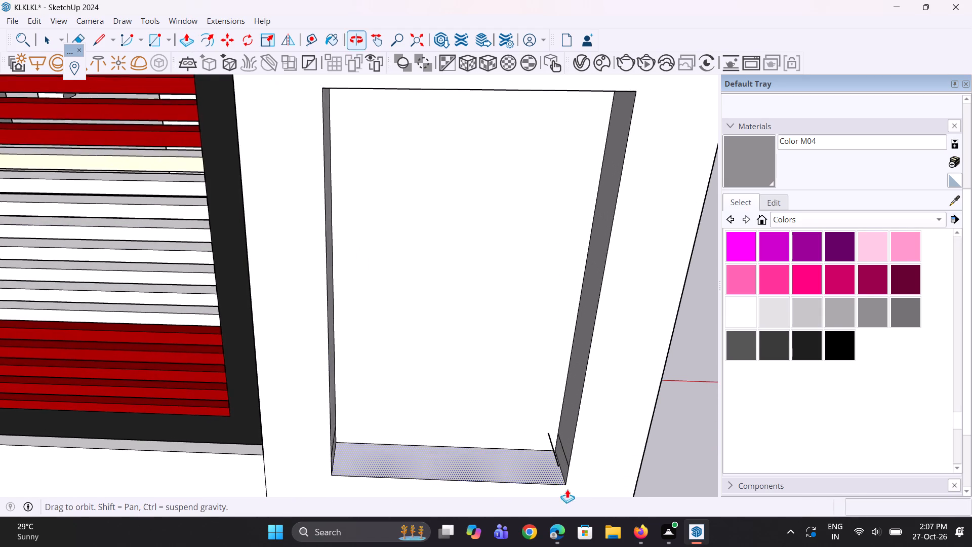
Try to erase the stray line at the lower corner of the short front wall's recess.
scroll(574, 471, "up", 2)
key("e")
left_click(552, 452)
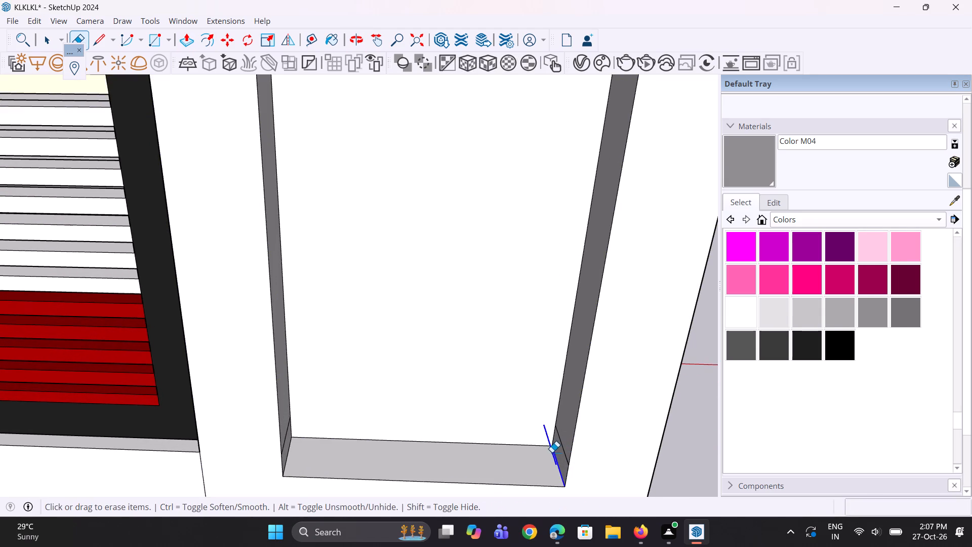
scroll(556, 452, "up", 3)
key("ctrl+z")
Delete the stray line at the recess's lower outer corner and erase the leftover edge crossing that side face.
middle_click_drag(515, 443, 499, 443)
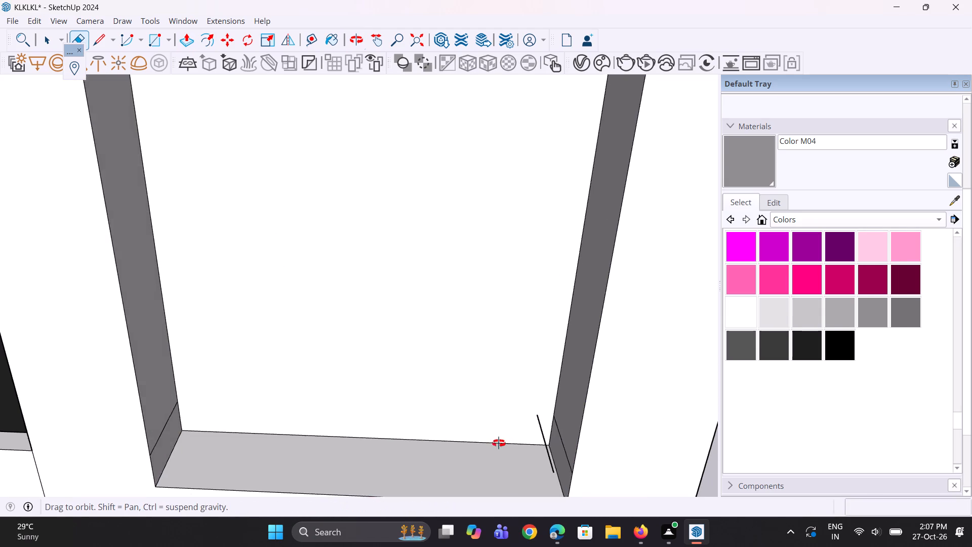
middle_click_drag(499, 443, 650, 431)
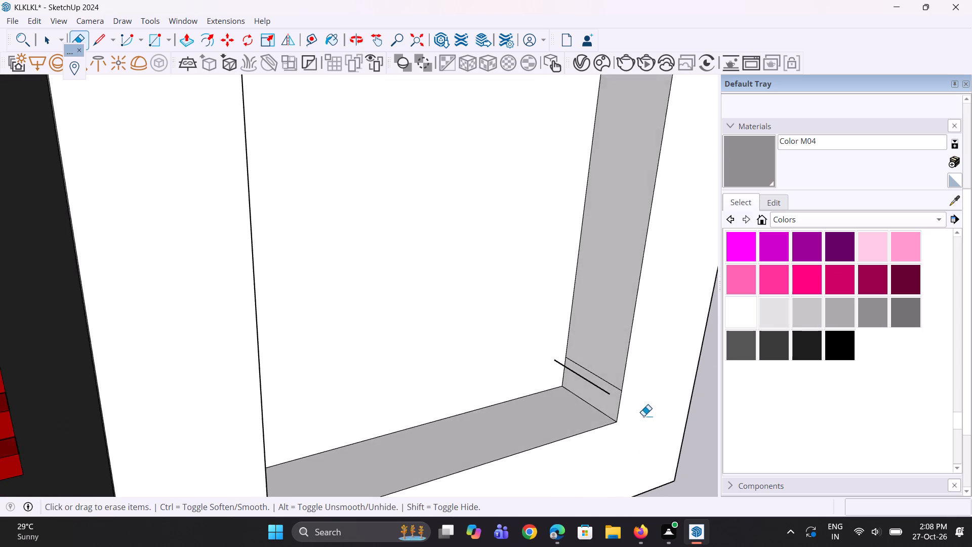
scroll(618, 408, "up", 6)
key("space")
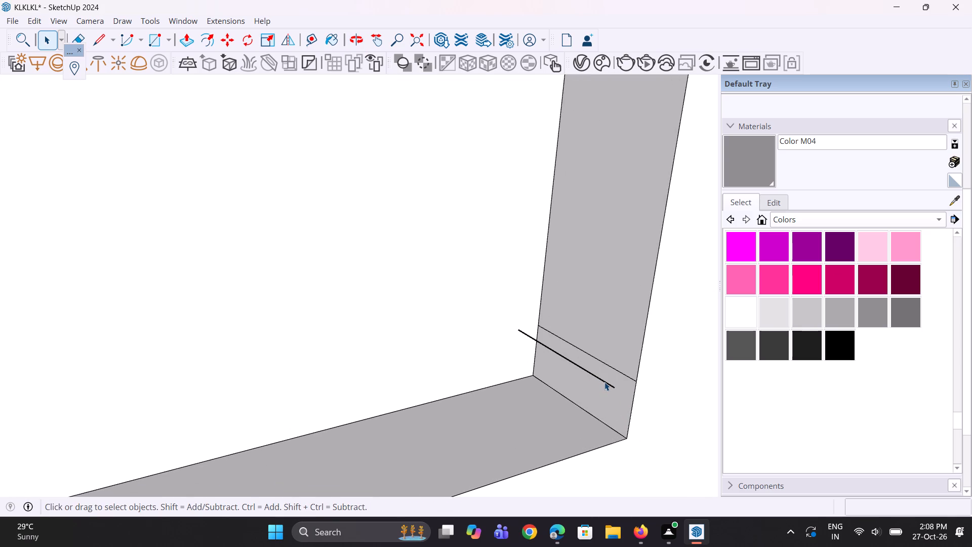
left_click(604, 382)
key("Delete")
scroll(604, 382, "up", 2)
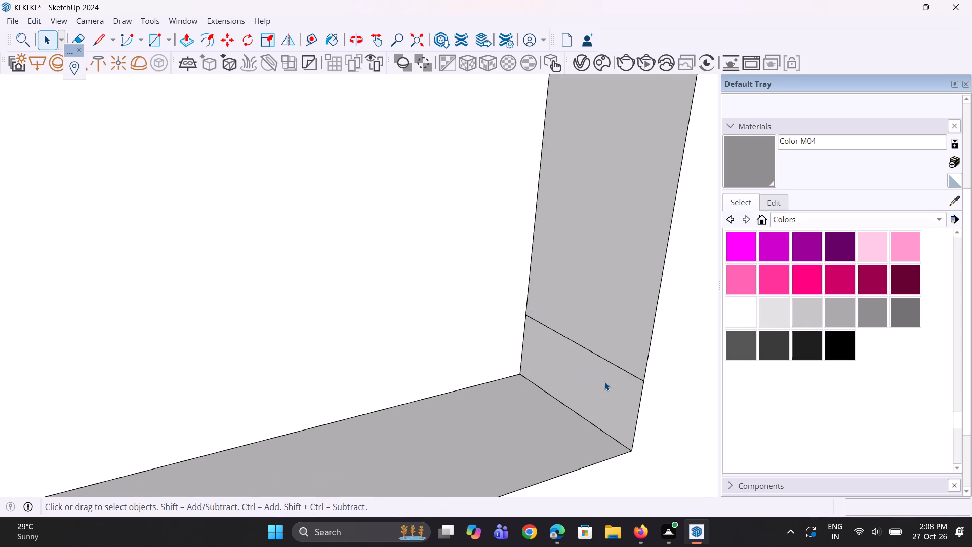
key("e")
left_click(610, 361)
scroll(526, 393, "down", 7)
scroll(507, 396, "up", 1)
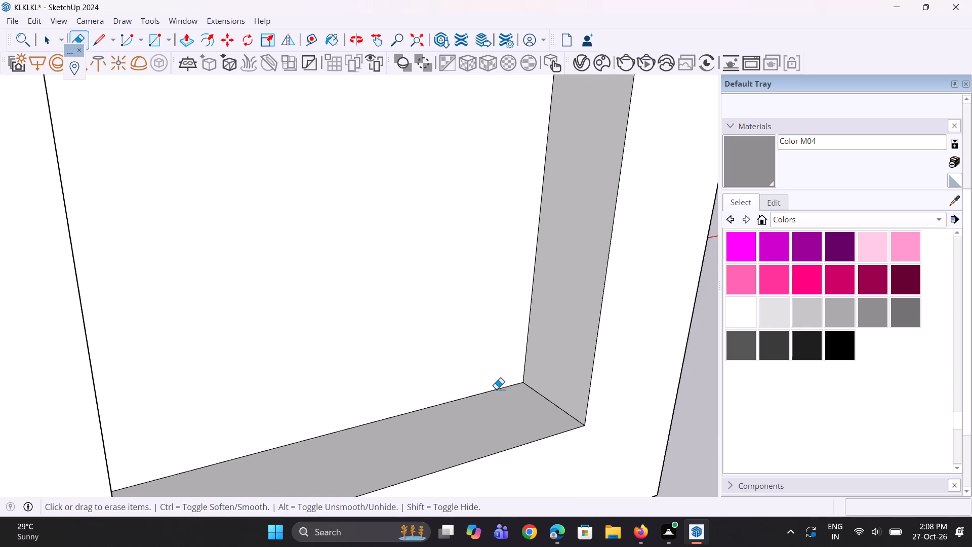
Erase the matching leftover edge on the recess's opposite side face, beside the gate.
scroll(496, 389, "down", 6)
scroll(453, 393, "up", 1)
middle_click_drag(401, 408, 222, 398)
scroll(222, 397, "up", 4)
left_click_drag(232, 406, 241, 421)
scroll(241, 422, "up", 1)
Examine the building's front with the placed gate, the recessed short wall and the plain long front wall.
middle_click_drag(241, 422, 341, 420)
scroll(281, 399, "down", 18)
middle_click_drag(306, 381, 299, 310)
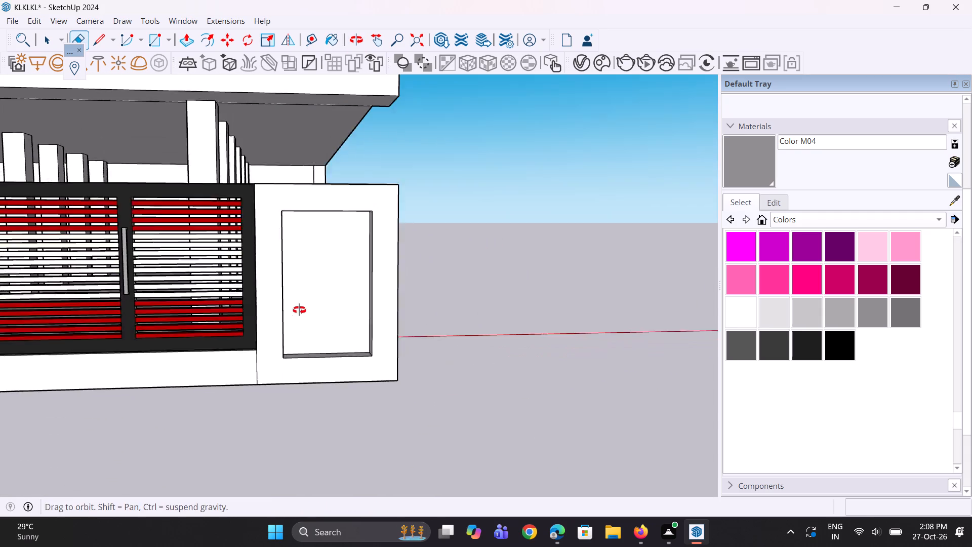
middle_click_drag(299, 310, 299, 309)
scroll(372, 342, "down", 5)
scroll(418, 362, "down", 5)
scroll(310, 376, "up", 2)
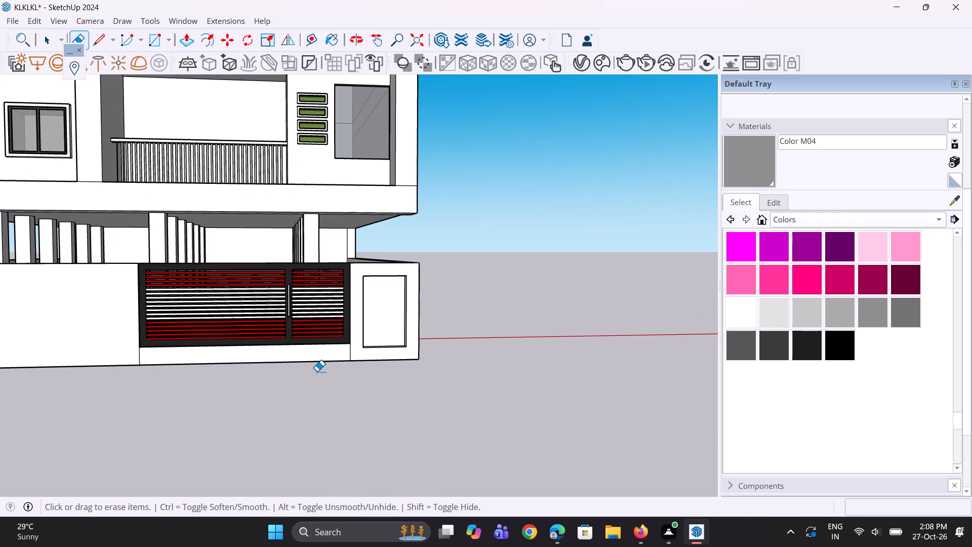
scroll(327, 370, "down", 4)
middle_click_drag(319, 369, 370, 419)
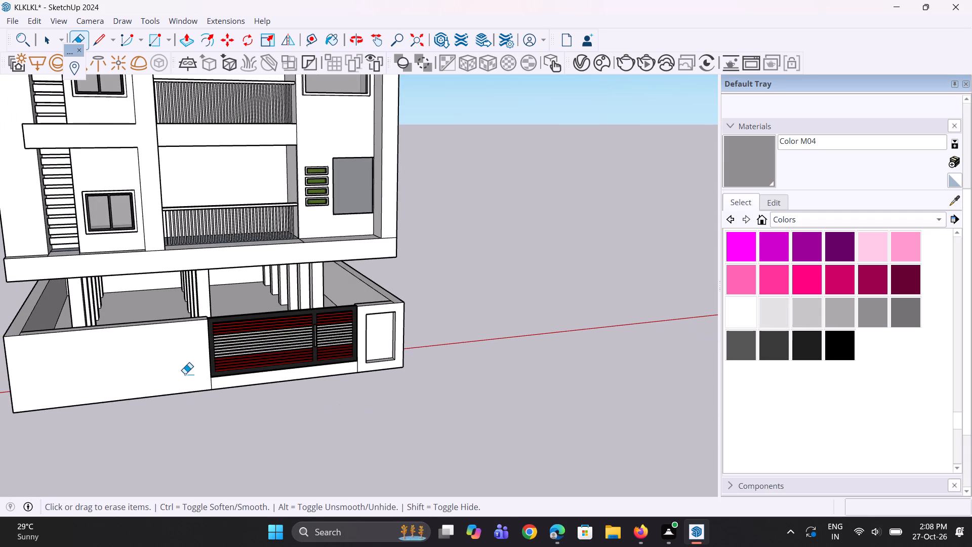
scroll(248, 376, "down", 3)
scroll(279, 376, "up", 2)
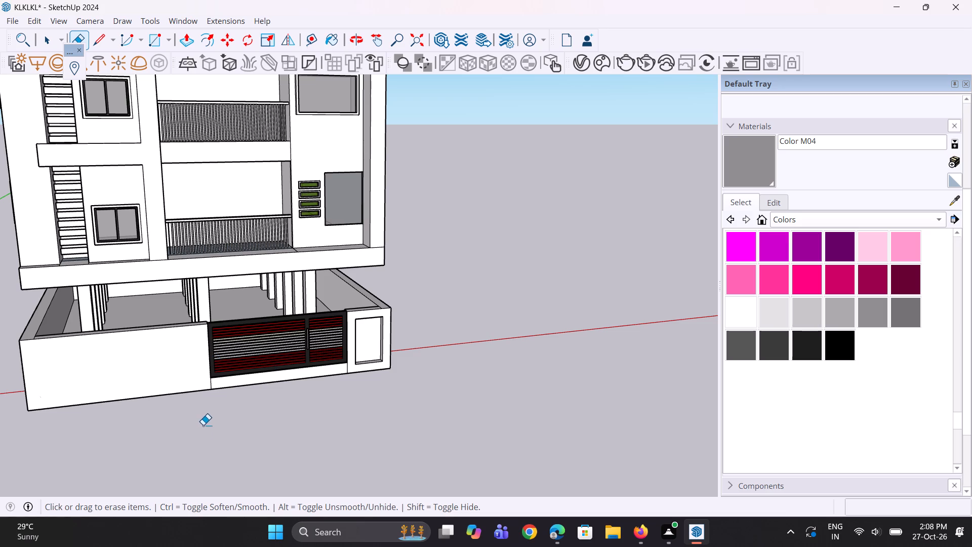
scroll(195, 417, "up", 3)
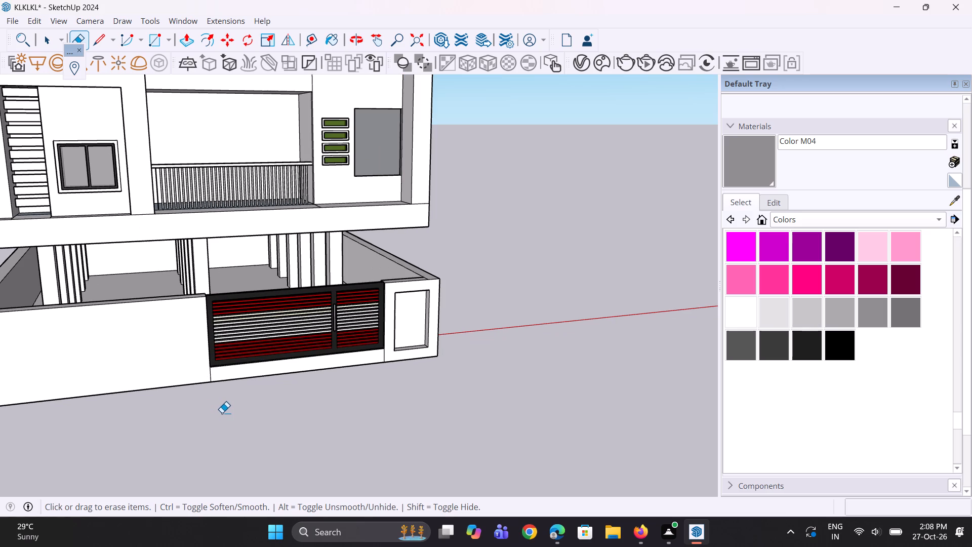
Copy the long front wall's vertical edge beside the gate about 1' 6" away from the gate onto the wall face.
type("v")
key("space")
key("space")
left_click(208, 343)
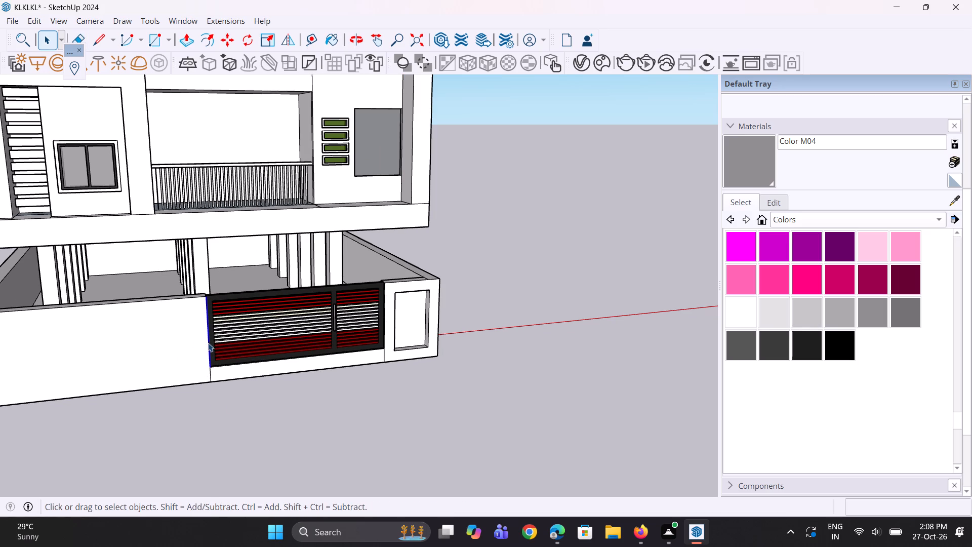
scroll(255, 366, "down", 4)
scroll(187, 293, "up", 3)
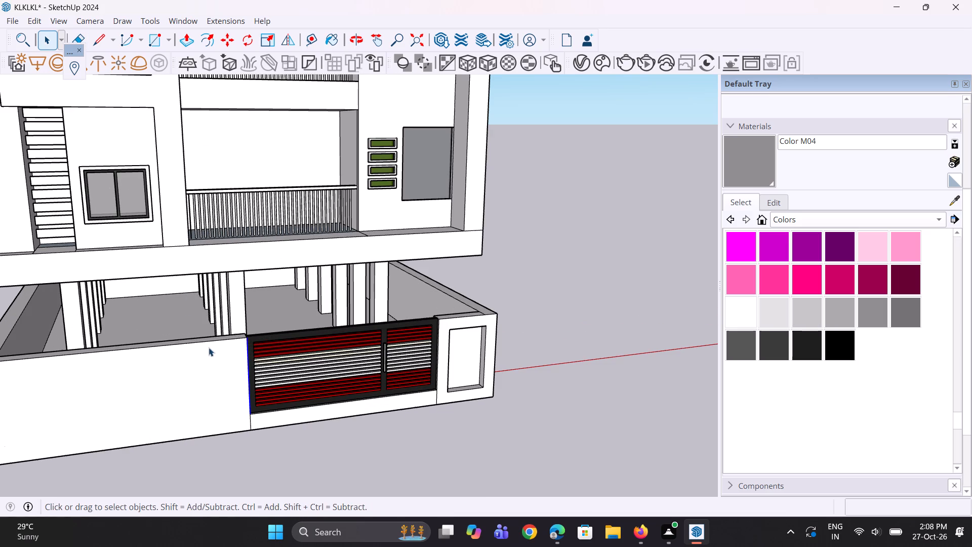
middle_click_drag(209, 347, 219, 316)
key("m")
scroll(175, 427, "up", 1)
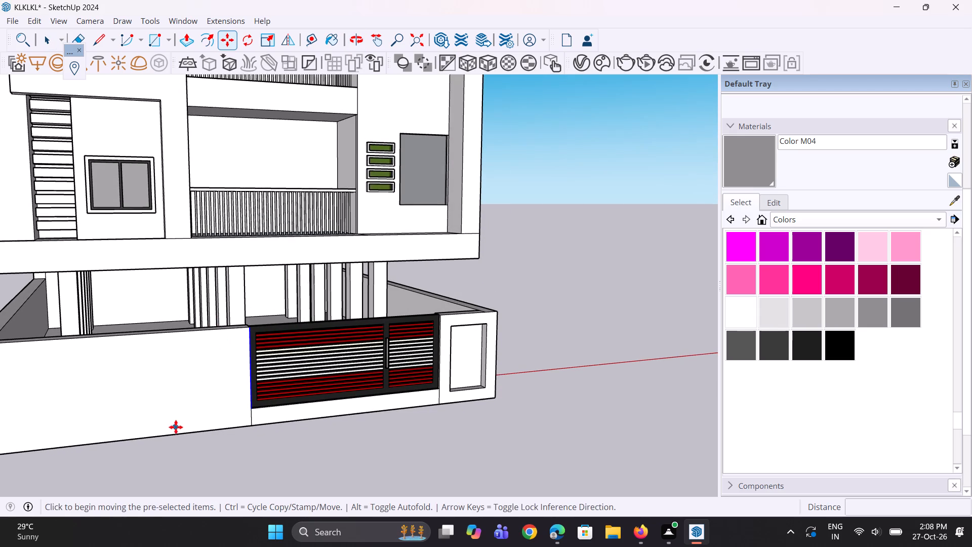
scroll(176, 427, "up", 2)
left_click(277, 406)
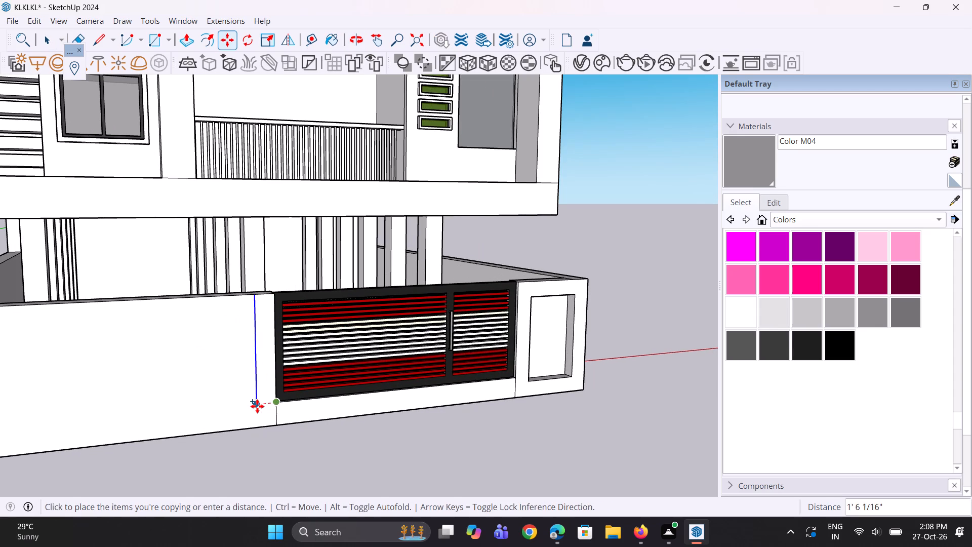
left_click(257, 408)
Draw a line about 1' 6" long extending the copied vertical edge down to the long front wall's bottom edge.
middle_click_drag(264, 416, 267, 399)
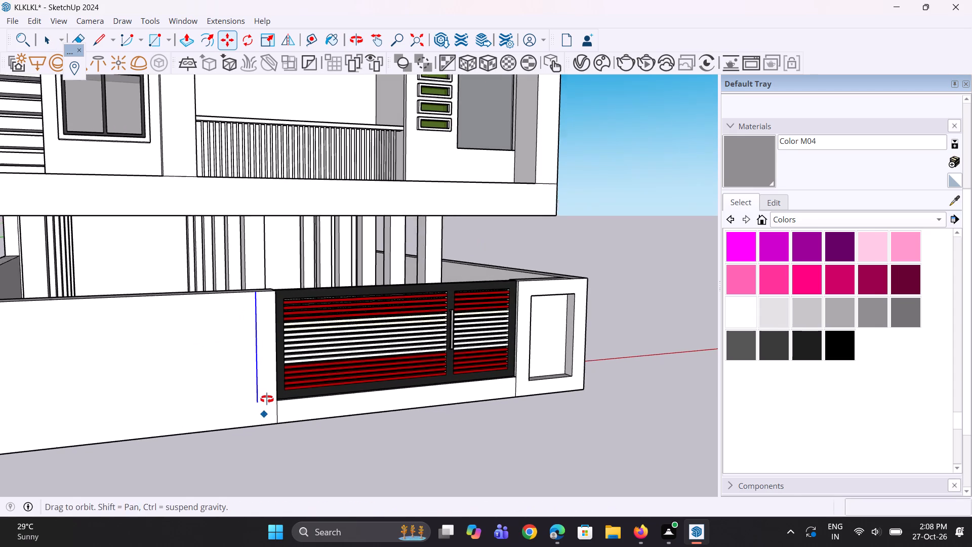
middle_click_drag(267, 399, 268, 398)
key("l")
scroll(258, 397, "up", 7)
left_click(257, 393)
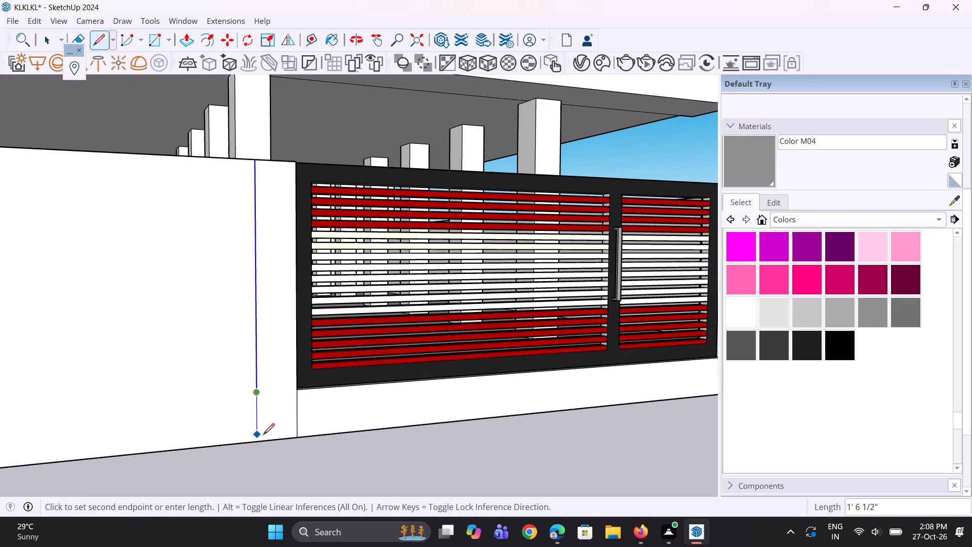
left_click(260, 438)
key("space")
key("space")
Copy the long front wall's top edge a short distance down the face so it meets the vertical line.
left_click(286, 440)
scroll(300, 467, "down", 5)
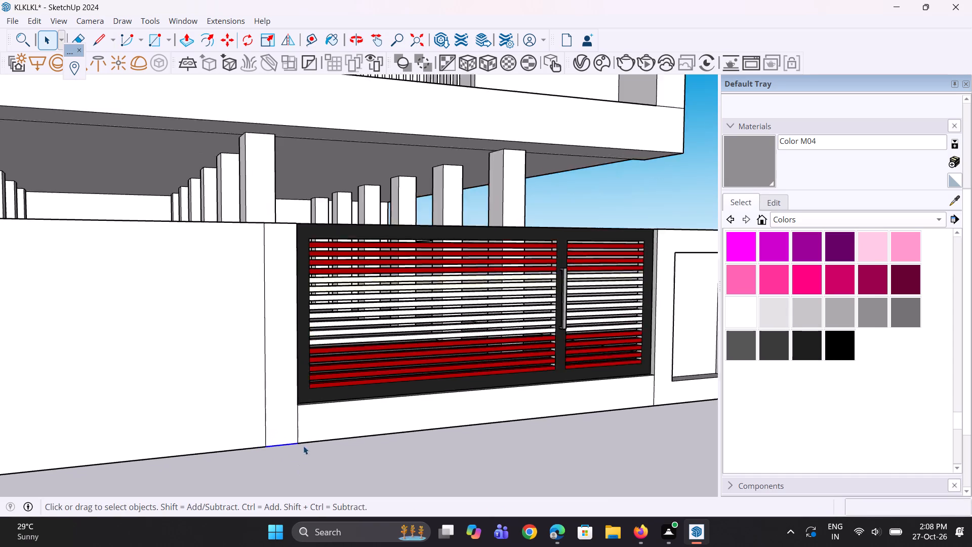
scroll(249, 320, "up", 2)
left_click(236, 242)
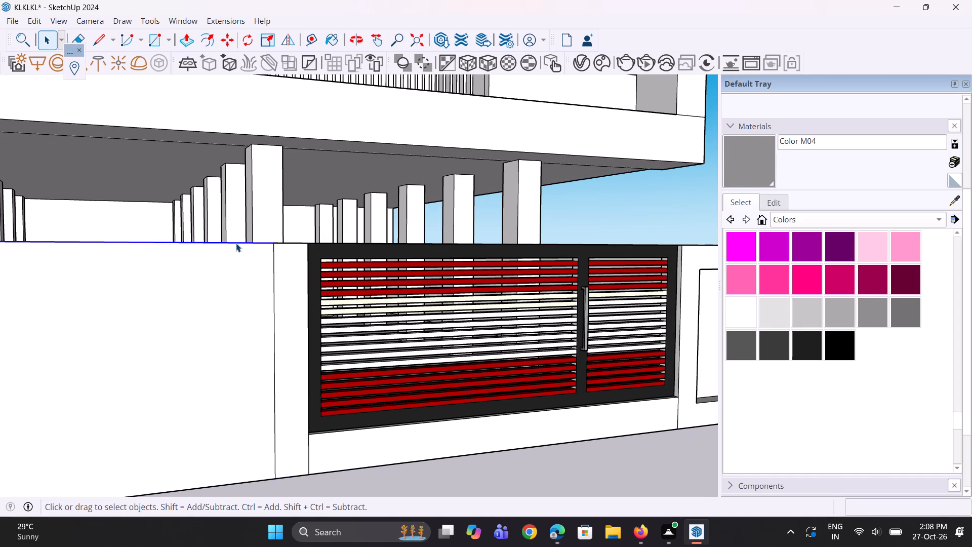
left_click(236, 243)
key("m")
scroll(236, 243, "up", 3)
left_click(287, 244)
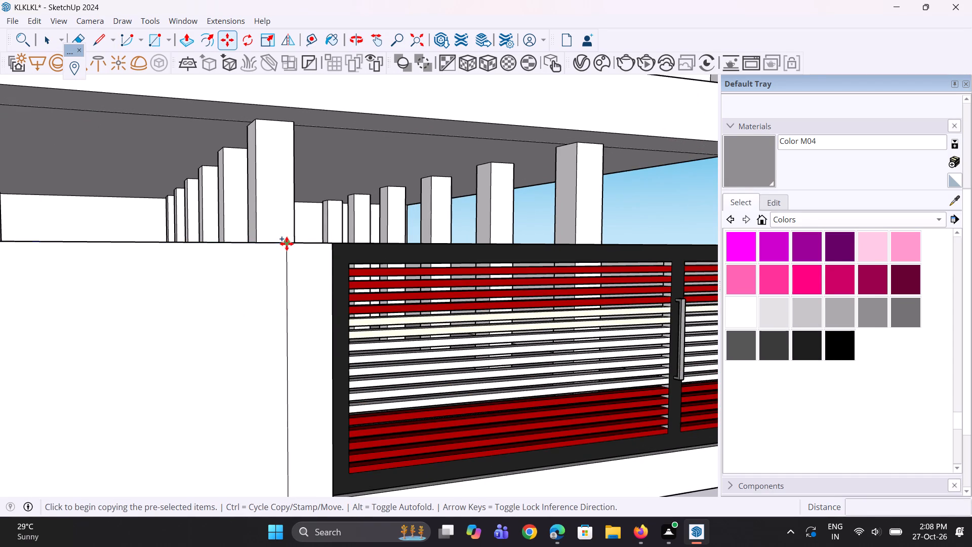
left_click(286, 283)
key("space")
Erase the piece of the vertical line above the copied horizontal line to leave a clean corner.
scroll(282, 291, "up", 2)
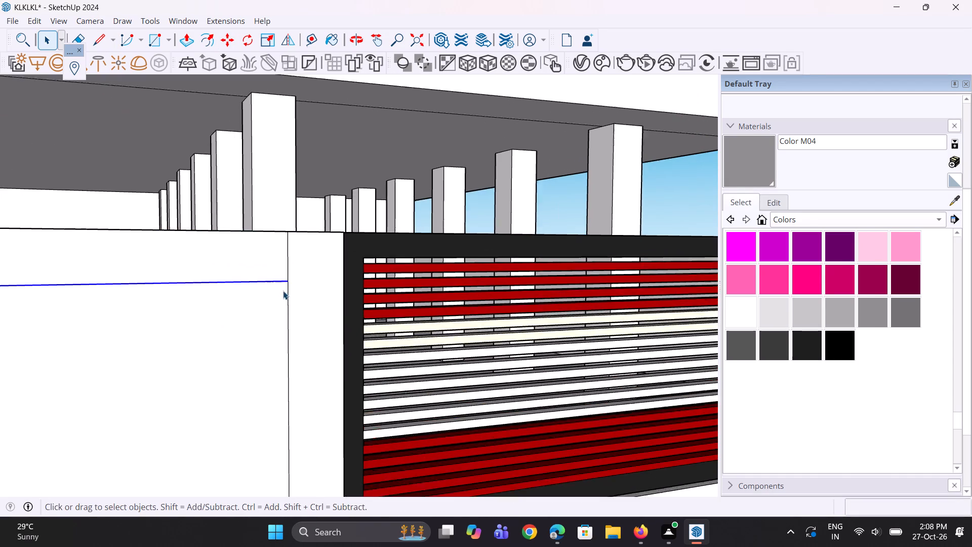
scroll(283, 291, "up", 1)
key("e")
left_click_drag(281, 267, 290, 268)
scroll(306, 320, "down", 6)
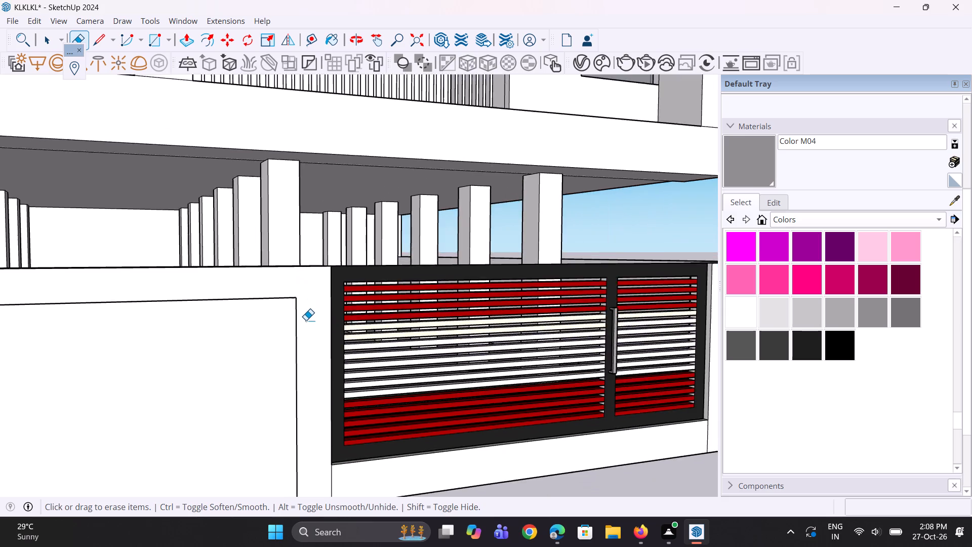
Draw a short vertical line joining the copied horizontal line to the long front wall's top edge, partway along the wall.
scroll(306, 320, "down", 11)
scroll(367, 325, "down", 1)
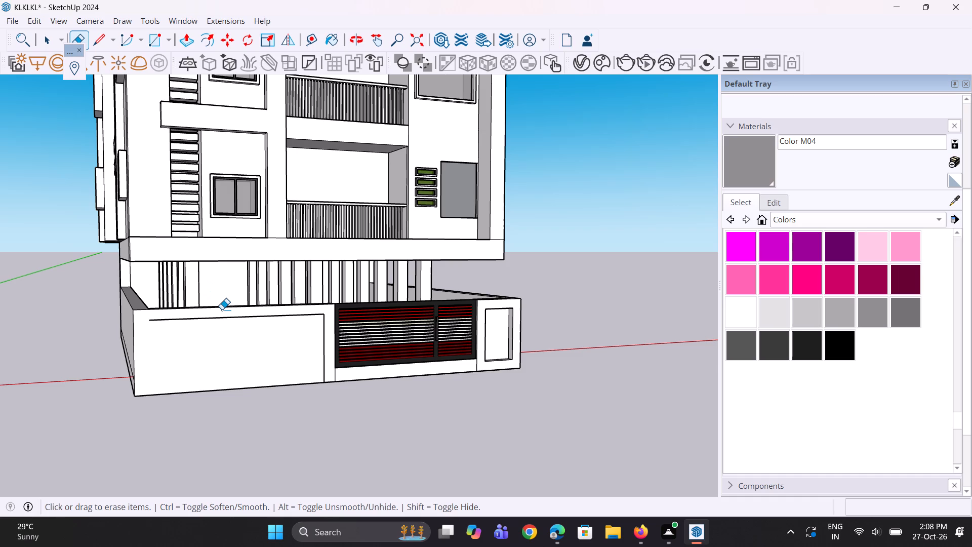
scroll(222, 309, "up", 2)
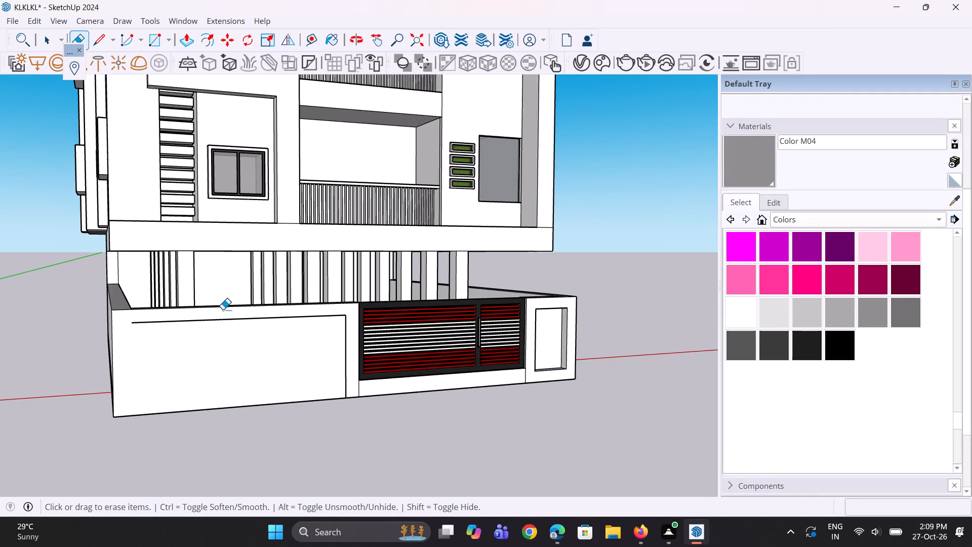
key("l")
scroll(225, 309, "up", 6)
left_click(241, 323)
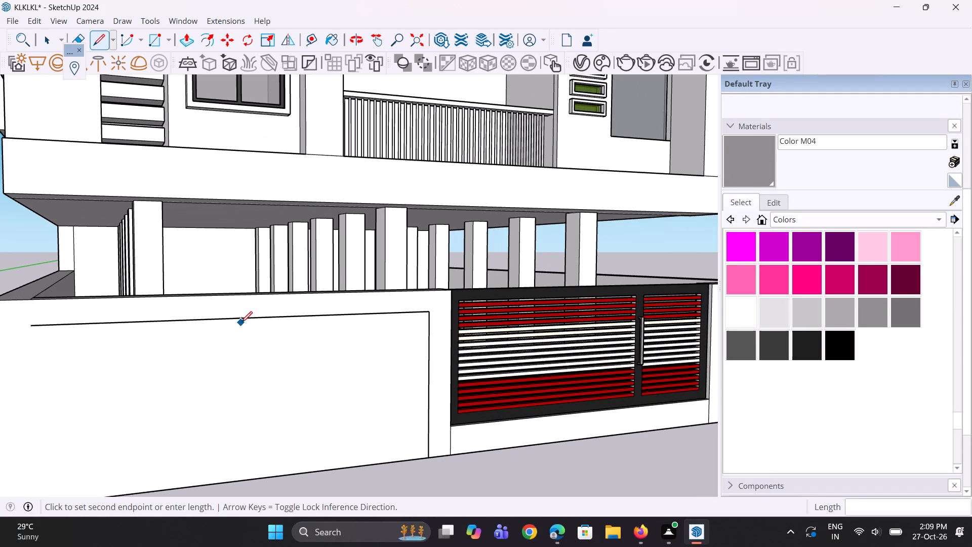
left_click(240, 295)
Erase the horizontal line beyond the short vertical line and the stub below their corner, leaving an L-shaped band.
key("space")
scroll(226, 319, "up", 2)
key("e")
left_click_drag(224, 318, 227, 333)
scroll(245, 330, "up", 3)
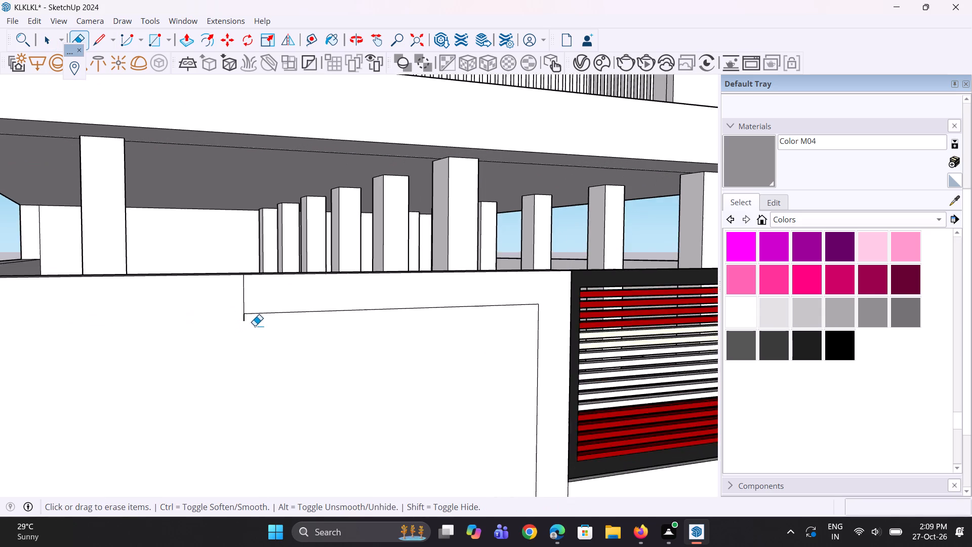
scroll(255, 326, "up", 8)
left_click_drag(231, 311, 220, 310)
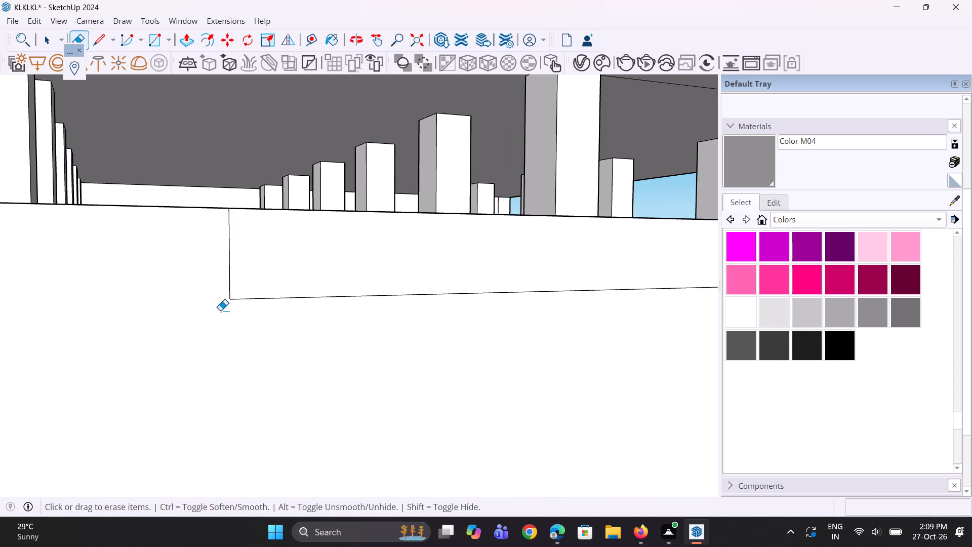
Pull the L-shaped band out about 1' from the long front wall's face.
key("p")
left_click(284, 273)
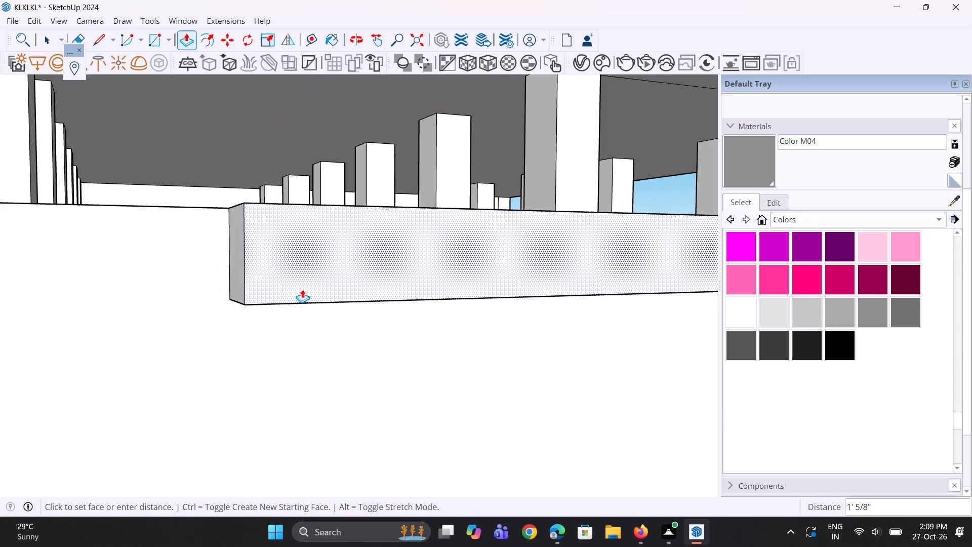
left_click(302, 289)
Extend the free end of the projecting band about 2' 6" farther along the wall top, away from the gate.
scroll(256, 299, "down", 6)
middle_click_drag(222, 318, 209, 375)
scroll(213, 337, "up", 2)
middle_click_drag(225, 354, 273, 315)
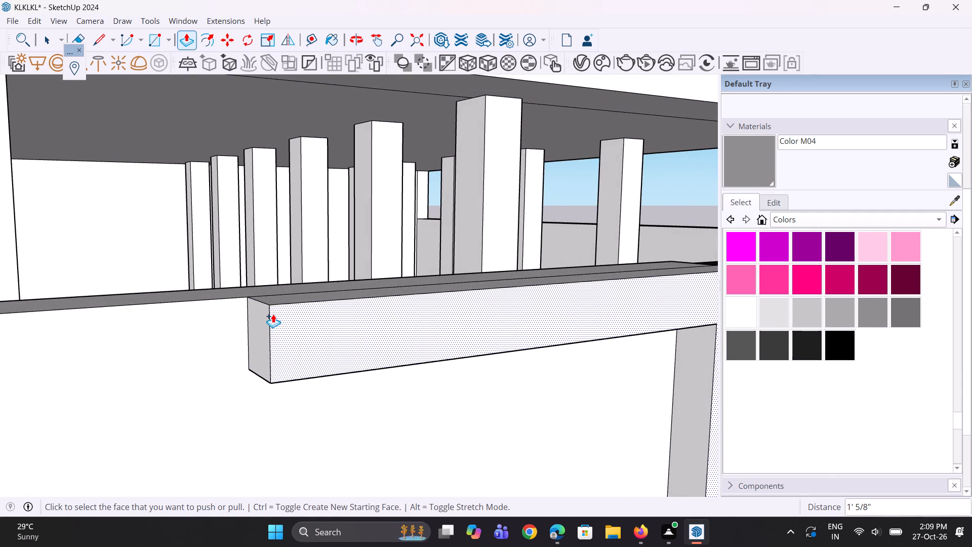
scroll(273, 314, "down", 4)
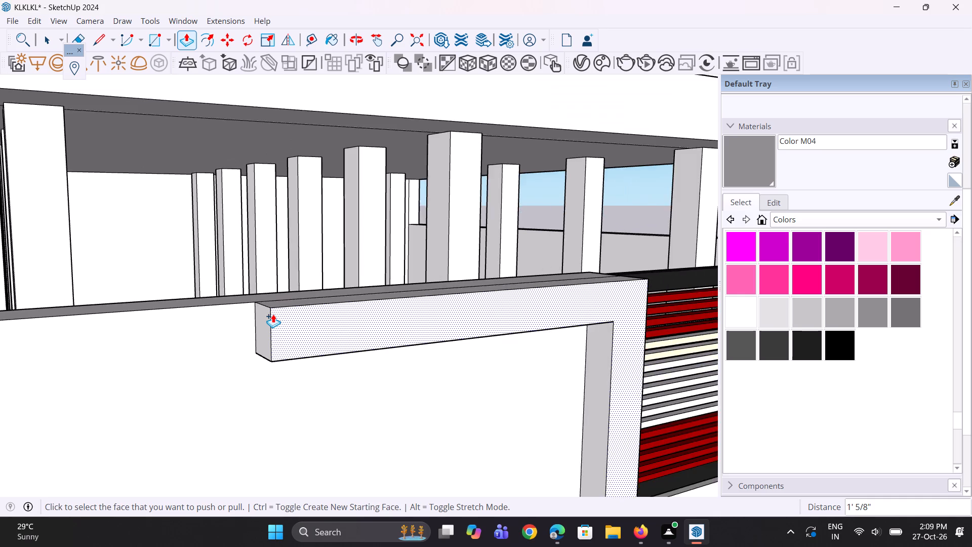
scroll(273, 314, "down", 8)
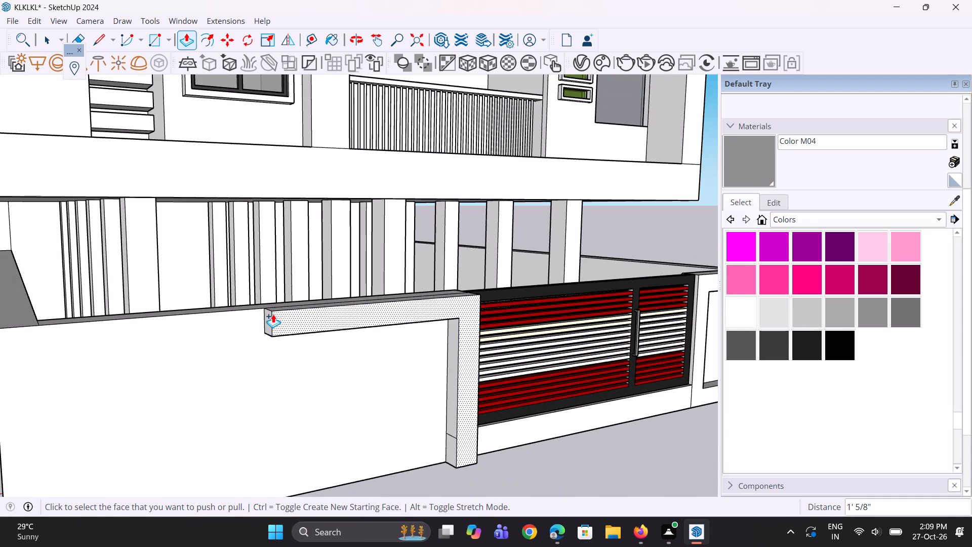
scroll(273, 314, "up", 3)
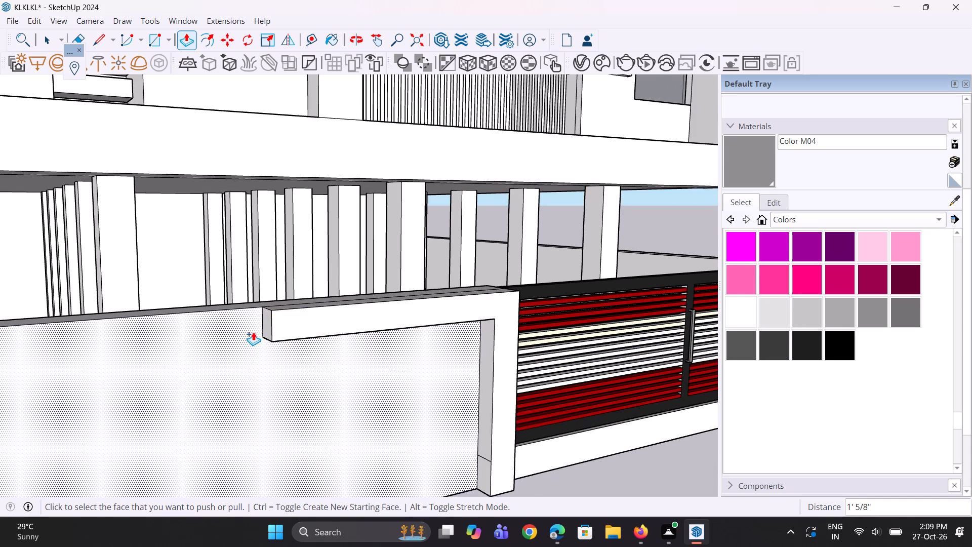
scroll(256, 331, "up", 2)
left_click(272, 318)
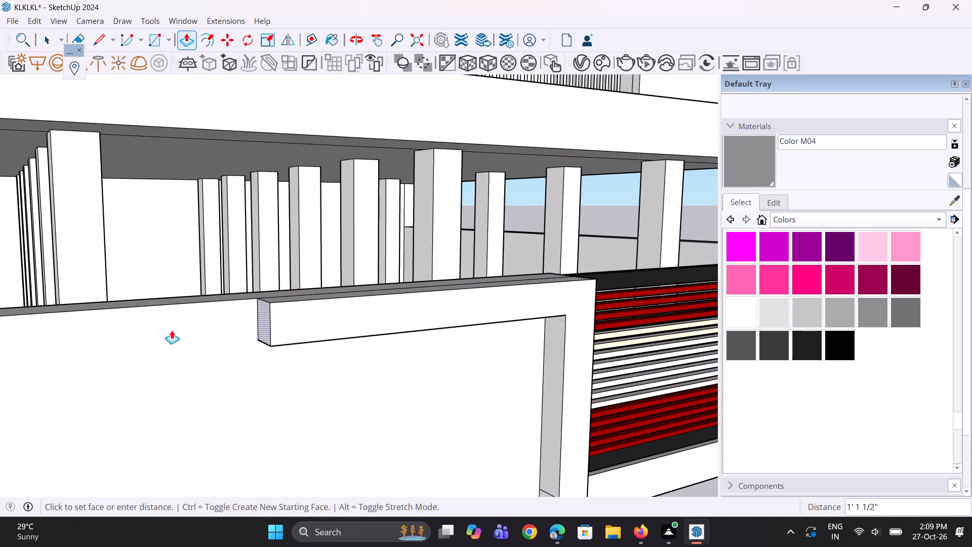
left_click(185, 320)
scroll(185, 320, "down", 5)
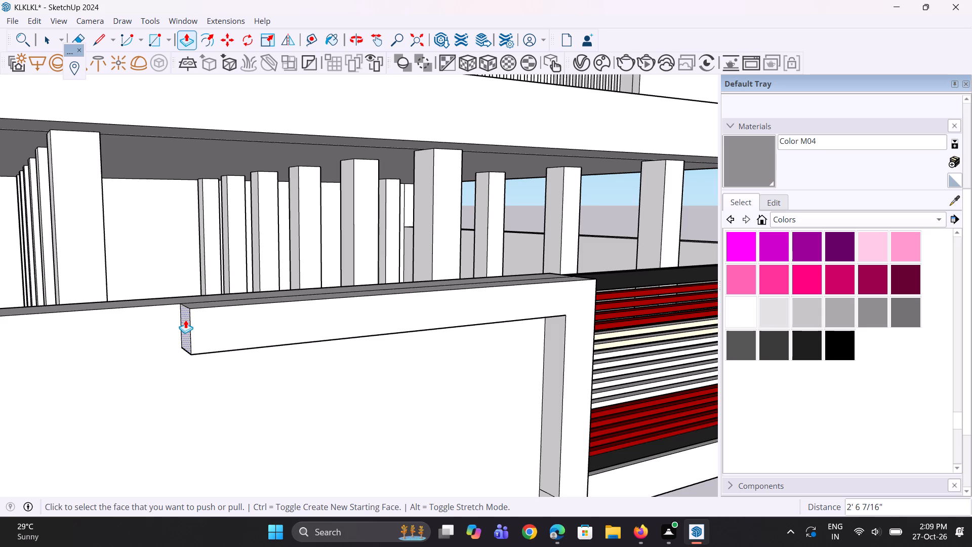
scroll(185, 320, "down", 5)
scroll(278, 321, "down", 10)
middle_click_drag(229, 412, 174, 415)
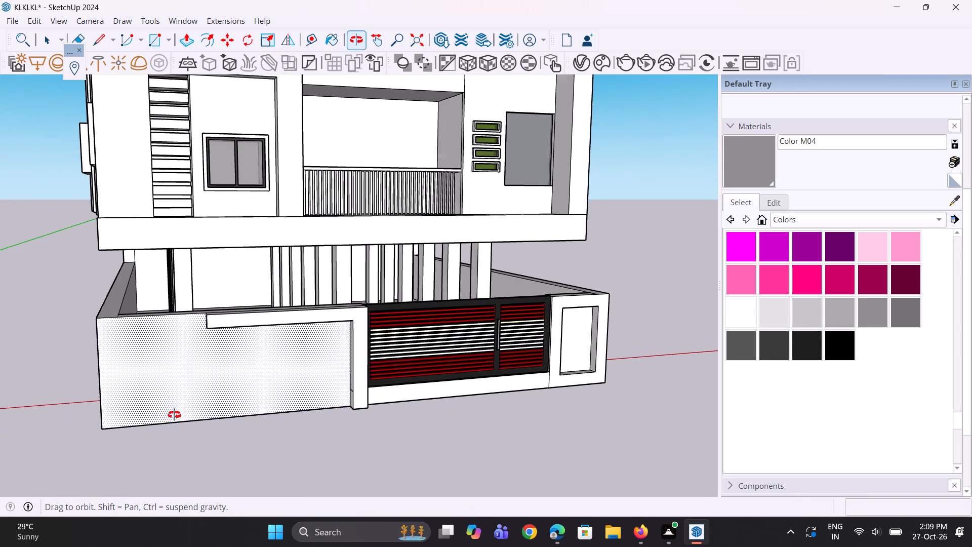
Erase the short leftover line across the long front wall's top at the outer corner away from the gate.
middle_click_drag(174, 415, 190, 409)
scroll(160, 361, "up", 2)
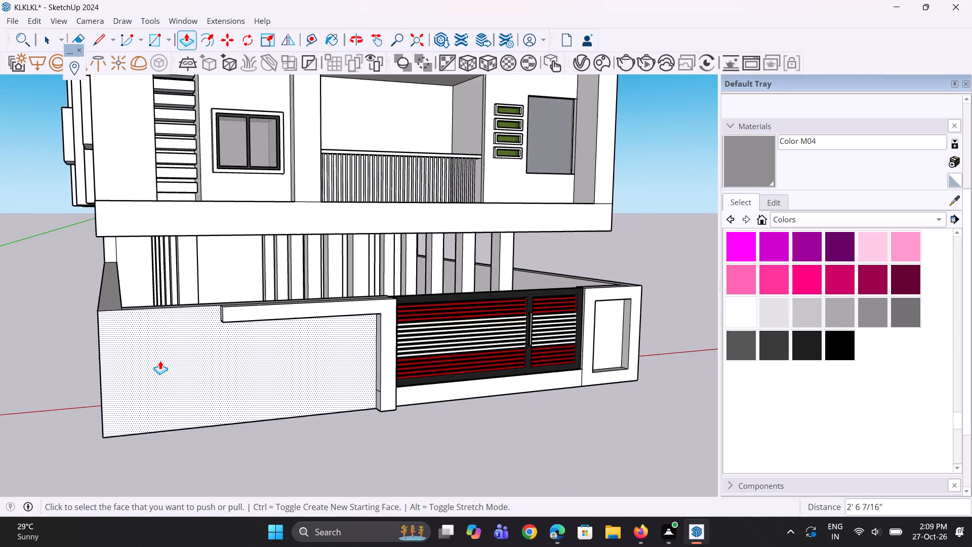
scroll(95, 368, "up", 1)
middle_click(96, 368)
key("space")
key("space")
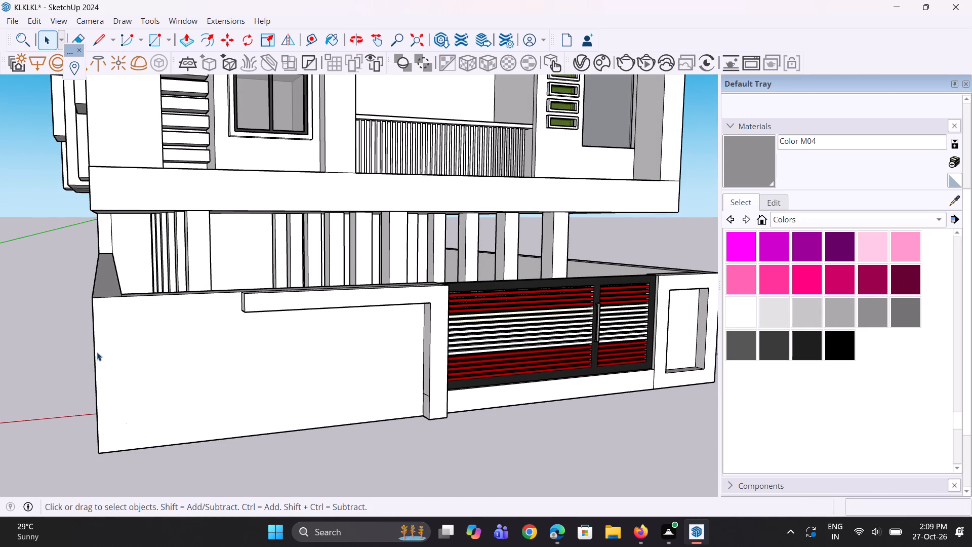
left_click(97, 351)
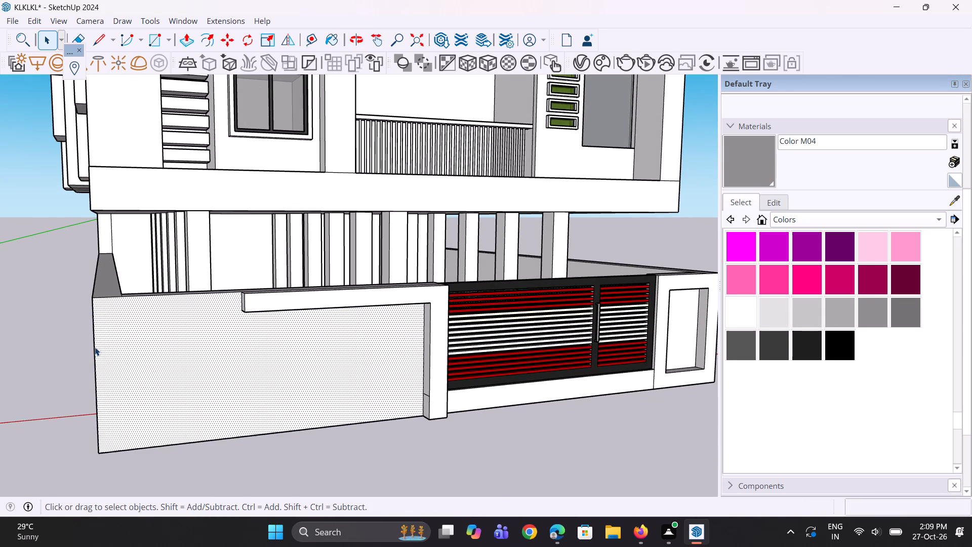
middle_click_drag(94, 302, 105, 361)
scroll(111, 371, "up", 5)
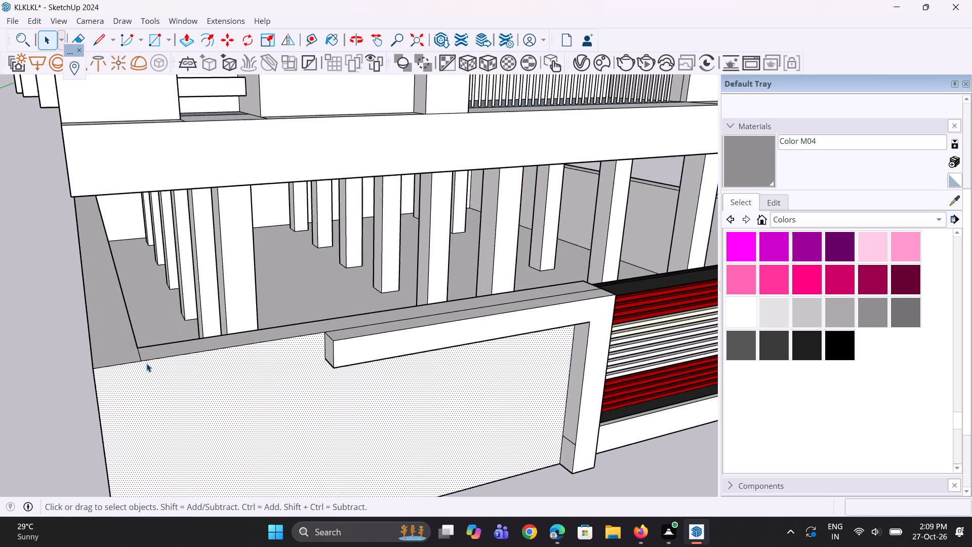
middle_click_drag(146, 363, 142, 349)
scroll(140, 343, "up", 1)
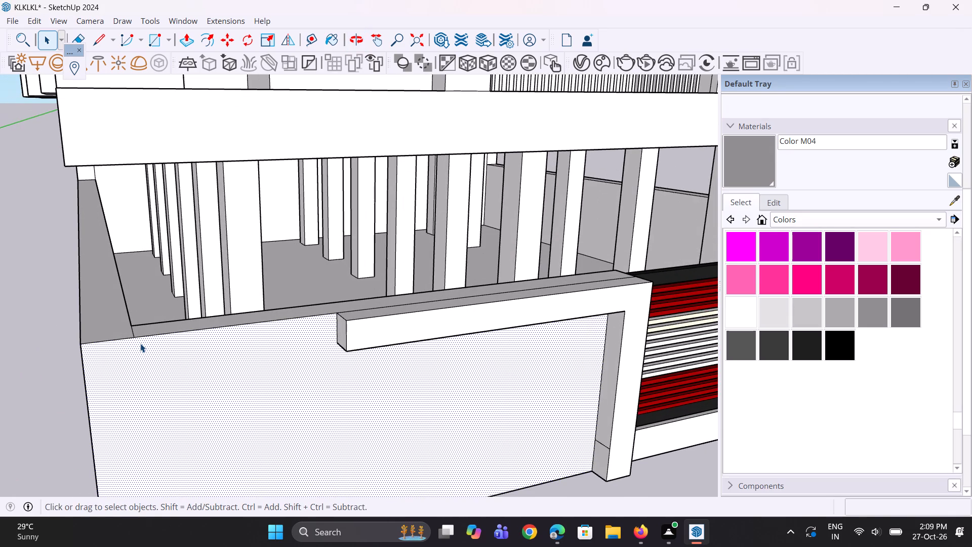
scroll(140, 343, "up", 2)
middle_click_drag(140, 343, 142, 353)
scroll(142, 353, "up", 3)
key("e")
left_click_drag(138, 341, 135, 341)
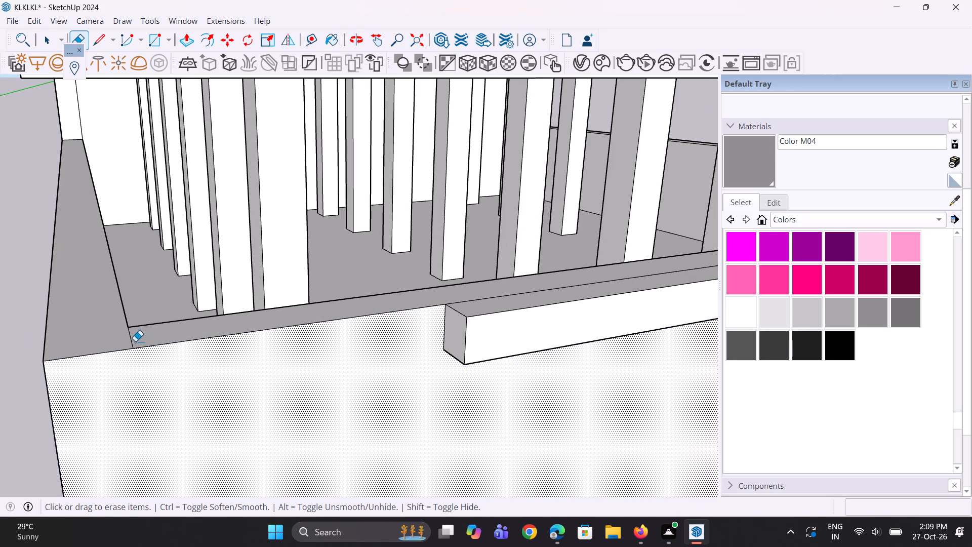
left_click_drag(135, 341, 118, 343)
Draw lines across the wall top from its inner corner, about 1' 9" to the outer side edge and 1' 5" to the front edge.
middle_click_drag(121, 342, 134, 349)
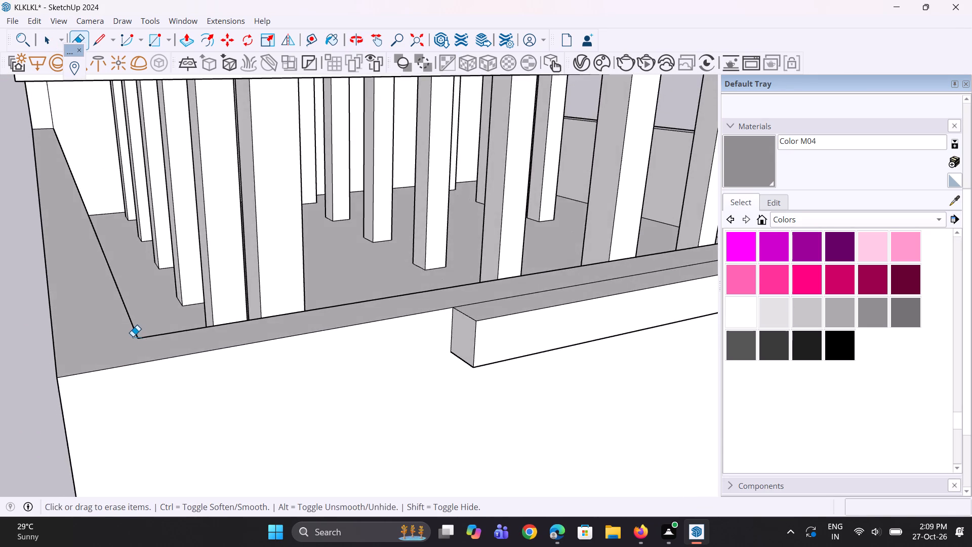
scroll(133, 336, "down", 5)
middle_click_drag(139, 341, 130, 330)
middle_click_drag(129, 330, 144, 335)
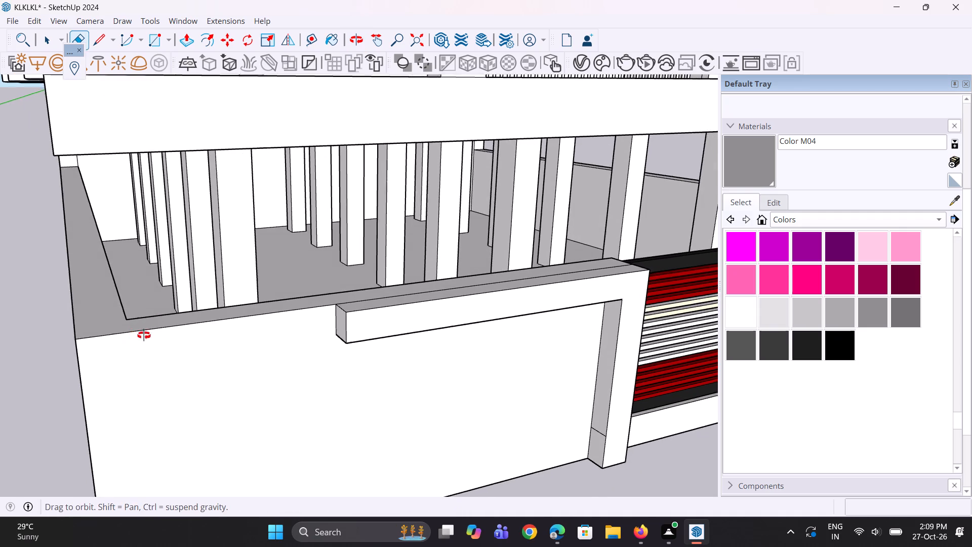
middle_click_drag(144, 335, 144, 325)
scroll(151, 328, "up", 1)
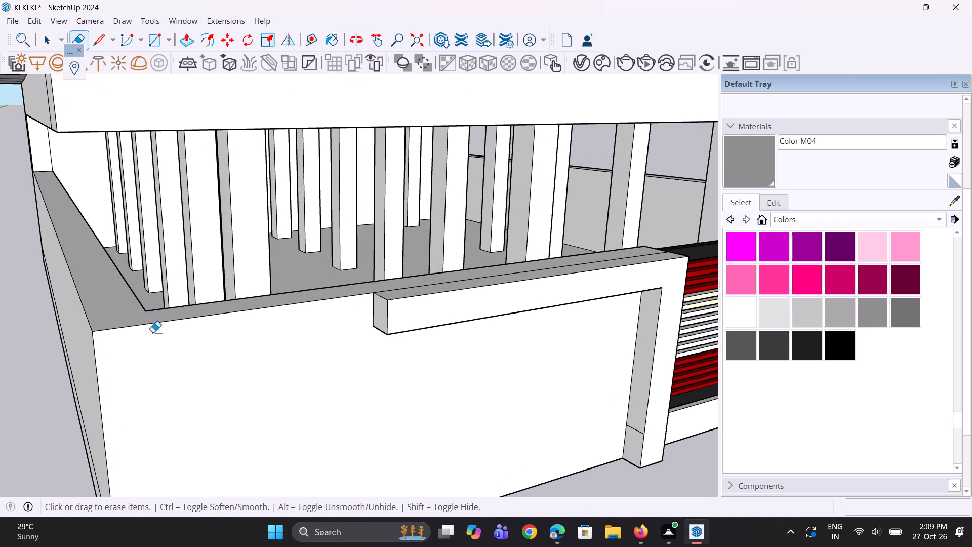
scroll(151, 333, "up", 1)
middle_click_drag(147, 335, 153, 401)
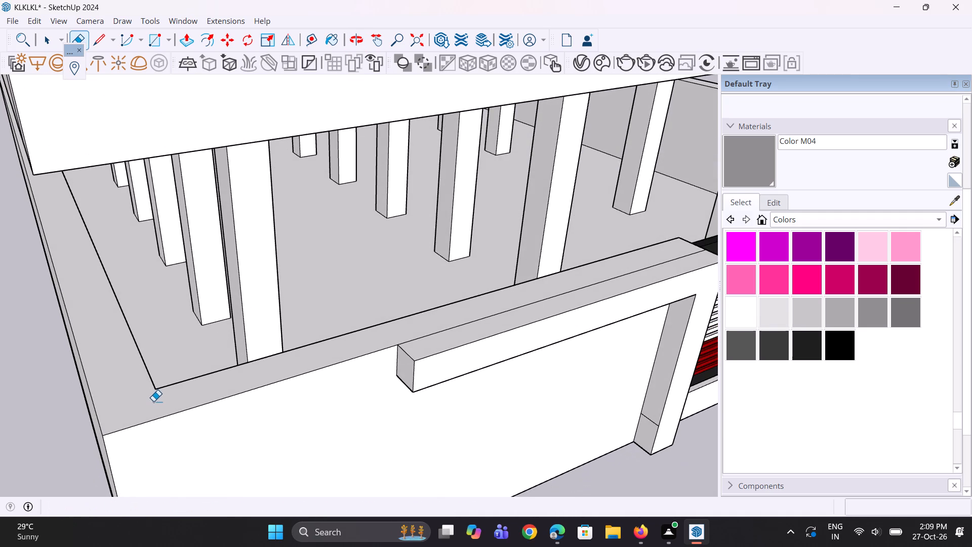
scroll(154, 401, "up", 3)
key("l")
left_click_drag(155, 385, 144, 386)
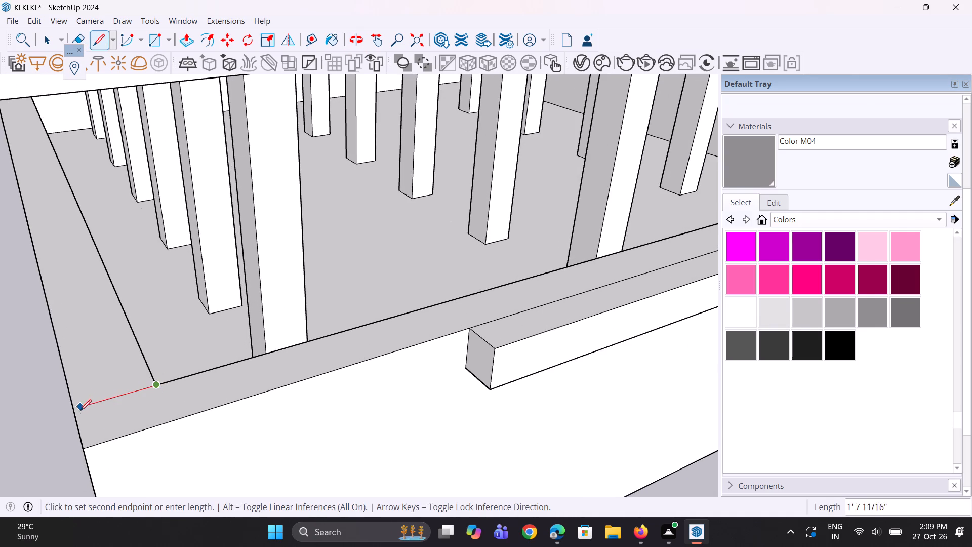
left_click(73, 414)
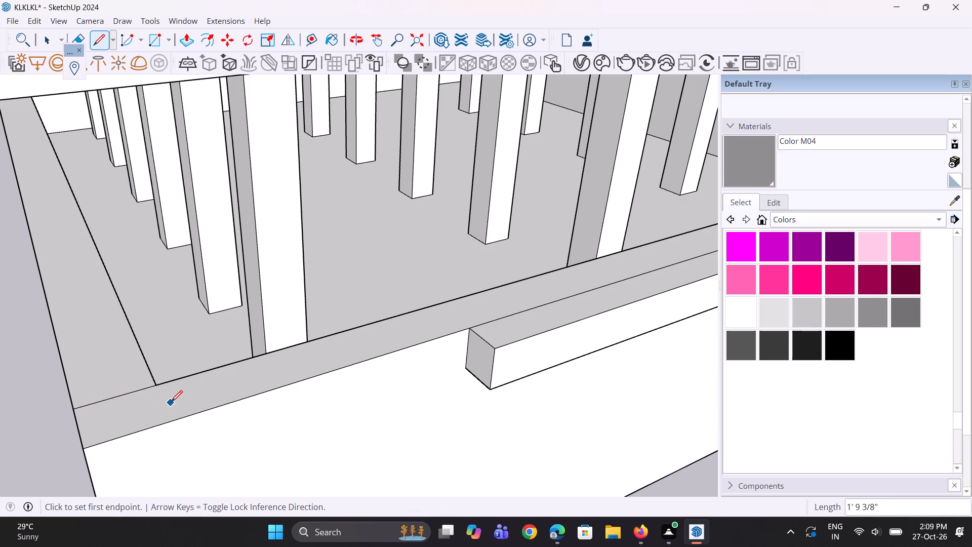
scroll(172, 396, "up", 2)
left_click(153, 385)
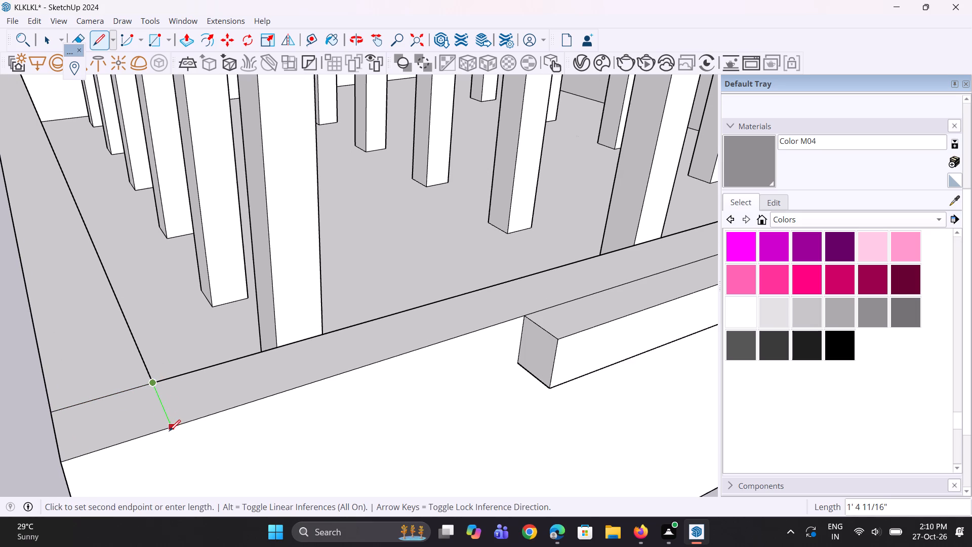
left_click(169, 431)
Draw a line about 4' 5" down the long front wall's face from its inner-corner division, and one about 8' horizontally toward the gate.
middle_click_drag(169, 431, 166, 400)
key("p")
middle_click_drag(152, 427, 135, 371)
scroll(152, 427, "up", 1)
scroll(139, 370, "down", 10)
key("l")
scroll(156, 401, "up", 3)
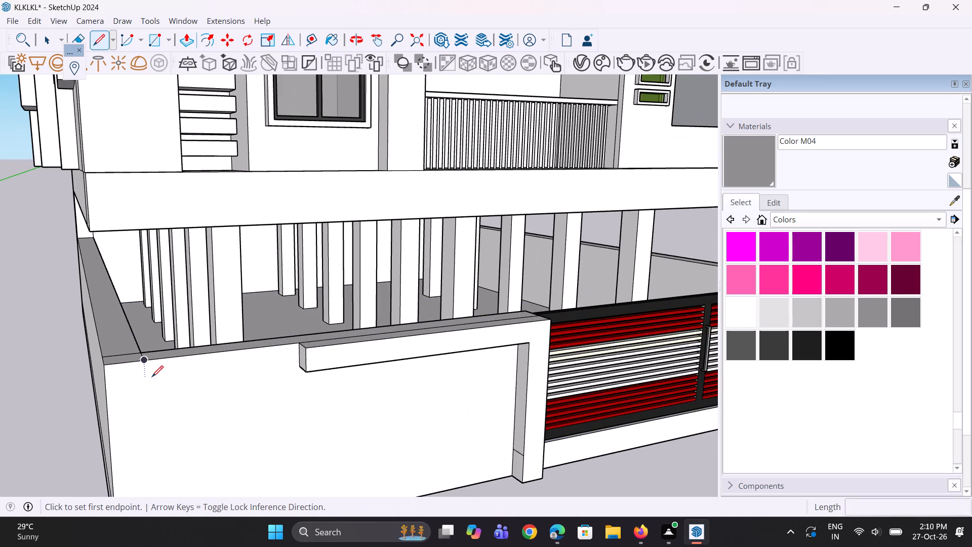
left_click(145, 365)
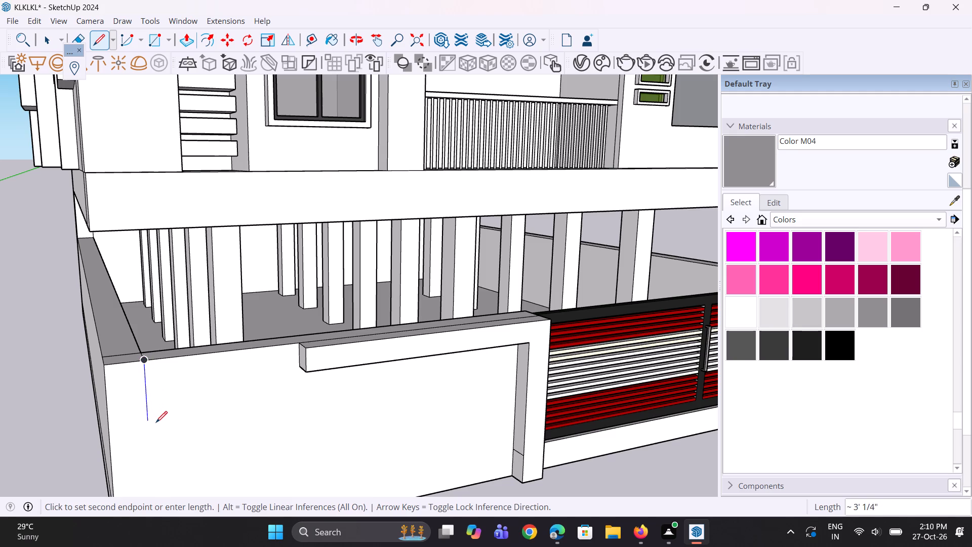
left_click(157, 447)
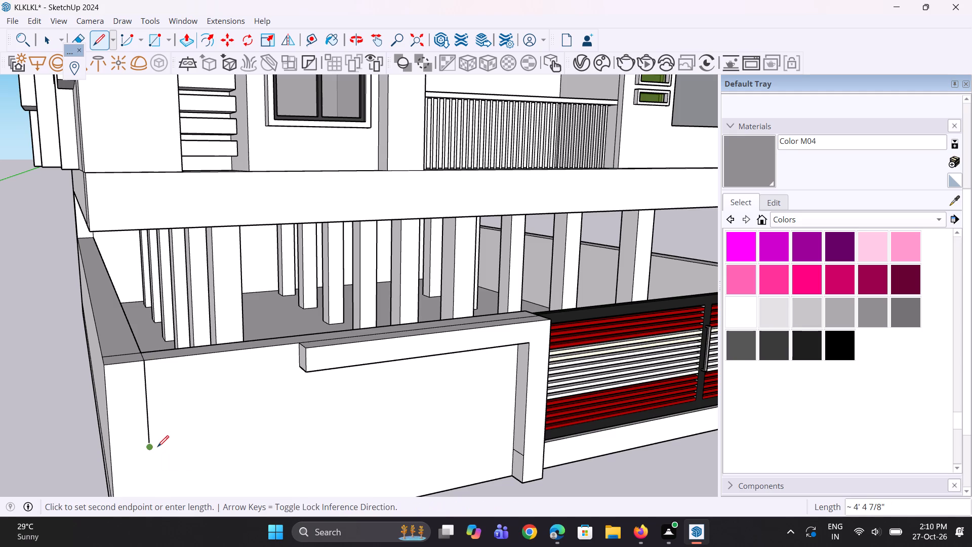
left_click(157, 447)
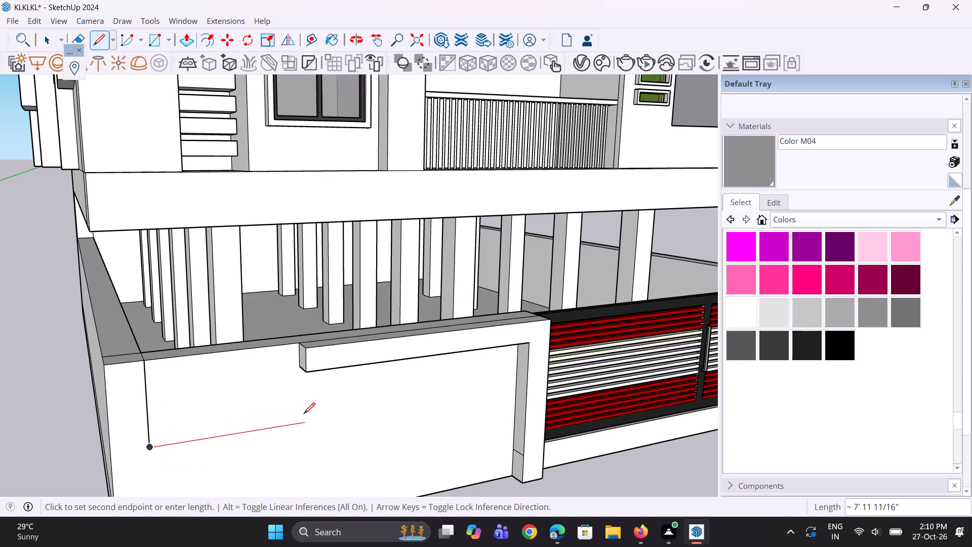
left_click(304, 414)
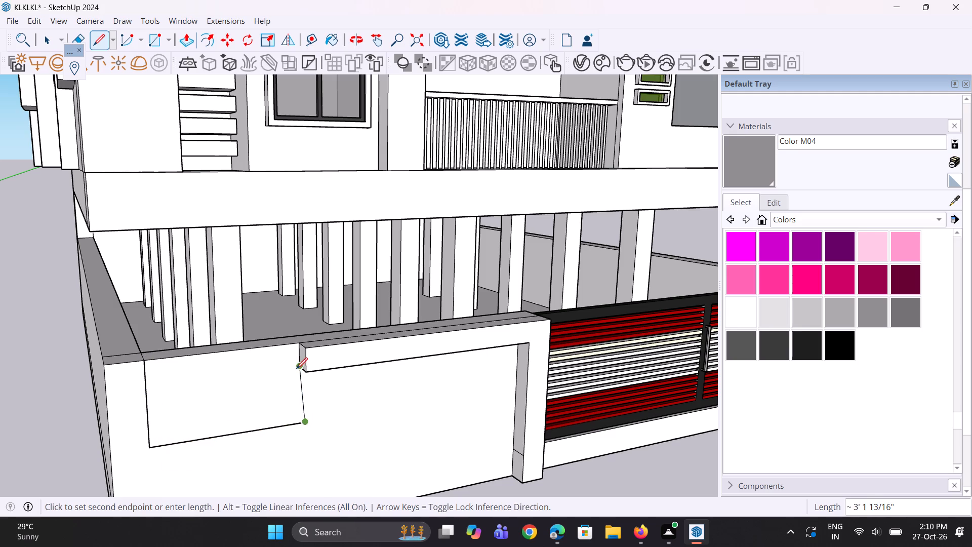
Close the outline with a vertical line about 3' 2" long from the band's free-end lower corner, and erase the horizontal line's overshoot.
scroll(299, 370, "up", 11)
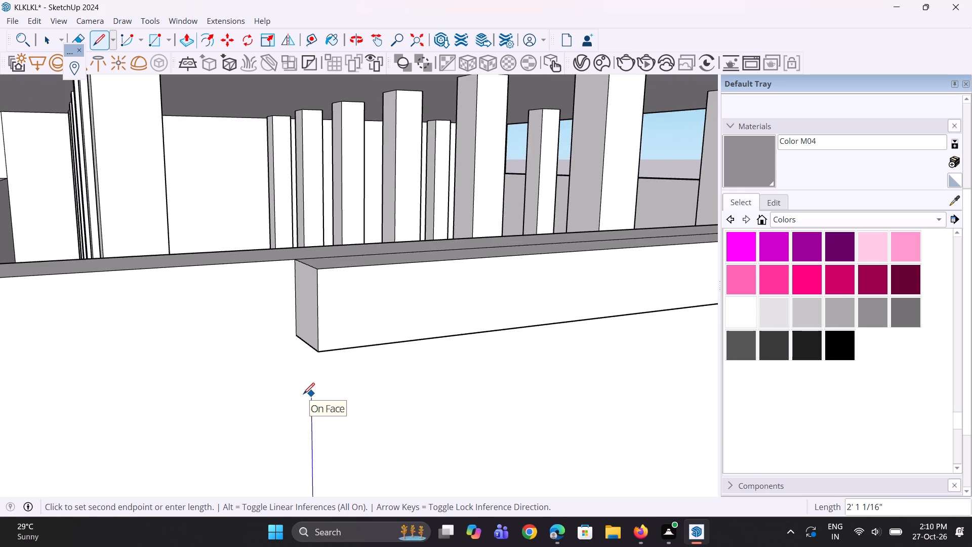
scroll(303, 394, "down", 4)
key("space")
key("space")
key("l")
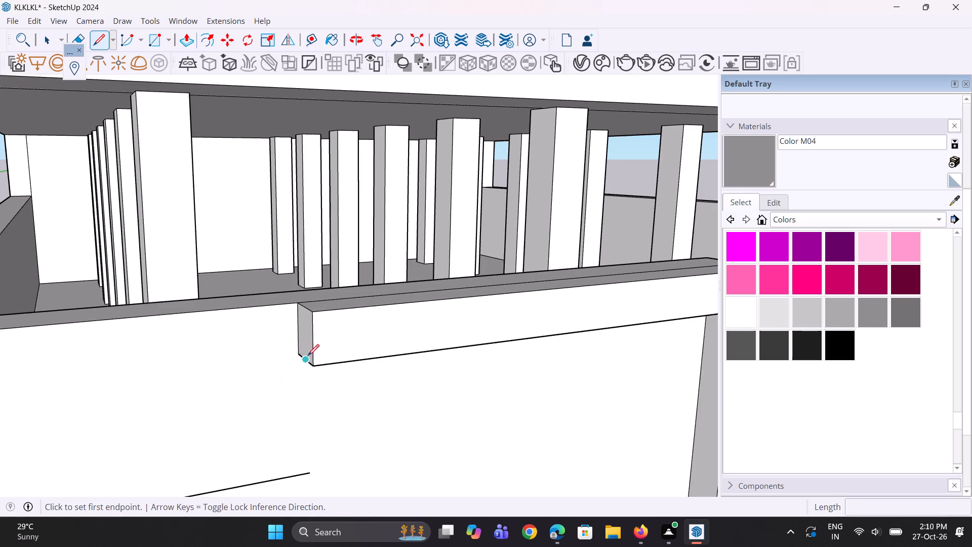
left_click(298, 359)
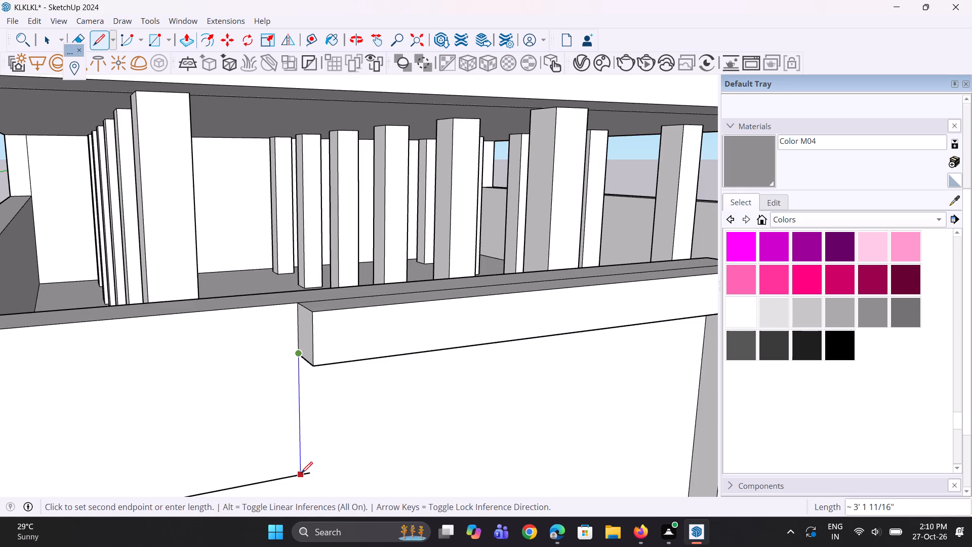
left_click(301, 473)
scroll(306, 486, "up", 9)
key("space")
key("space")
key("e")
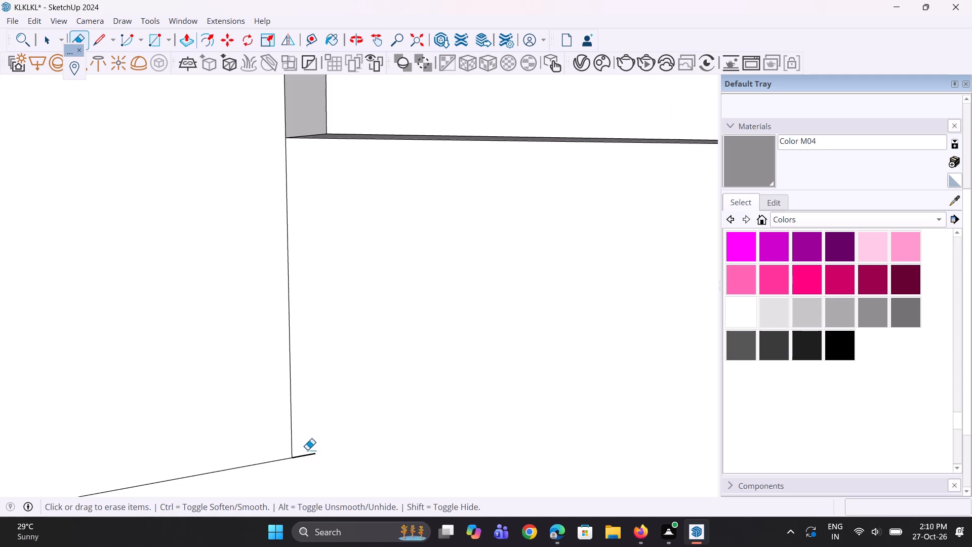
left_click_drag(307, 450, 307, 457)
Push the outlined face back 1' 4 11/16" through the wall to cut an opening beside the band.
scroll(379, 399, "down", 10)
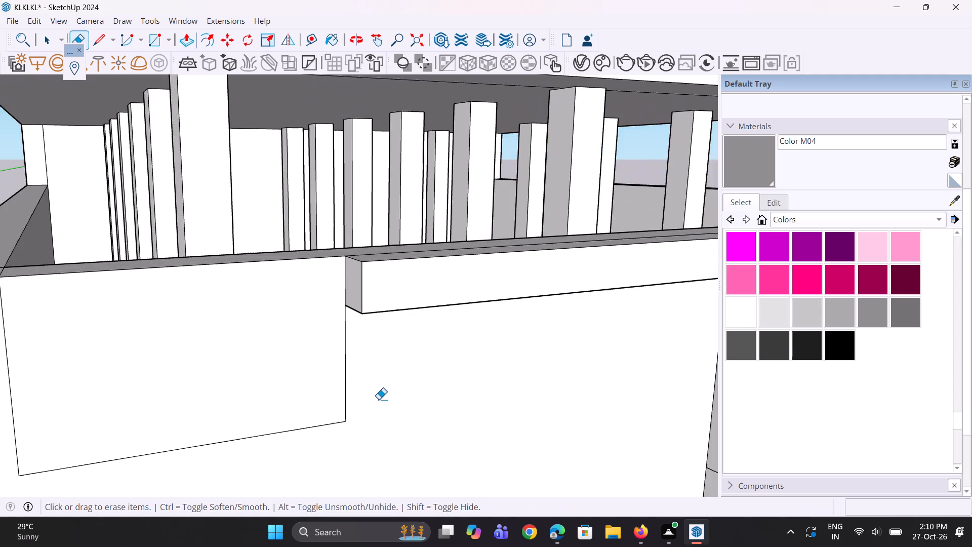
scroll(306, 416, "down", 5)
middle_click_drag(229, 345, 239, 409)
key("p")
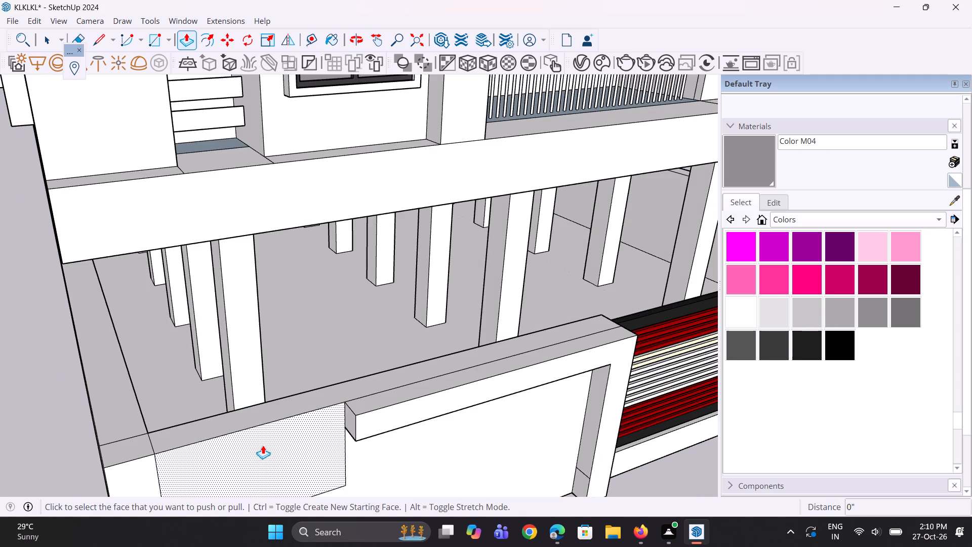
left_click(263, 445)
left_click(219, 402)
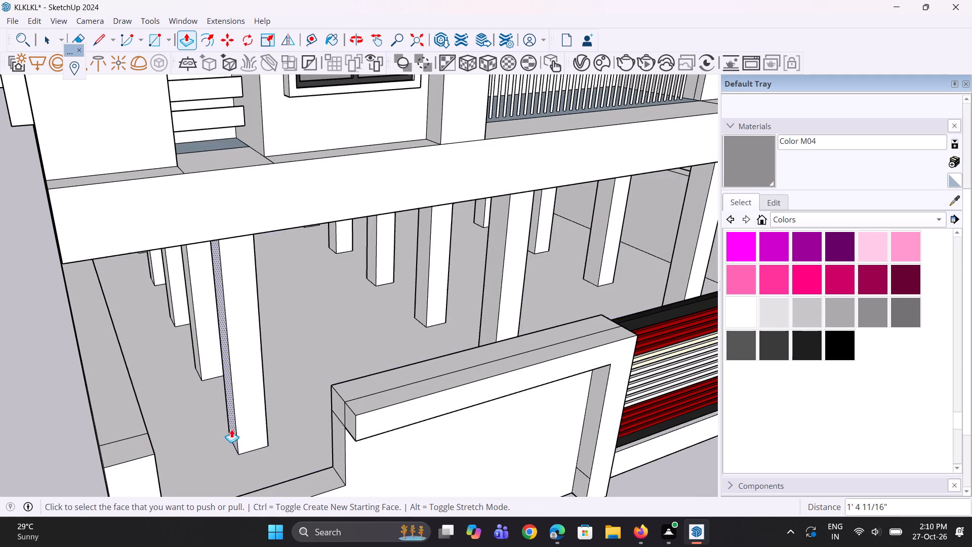
Raise the sill of the new wall opening by about 8 11/16".
scroll(223, 410, "down", 10)
middle_click_drag(266, 445, 206, 394)
scroll(148, 407, "up", 5)
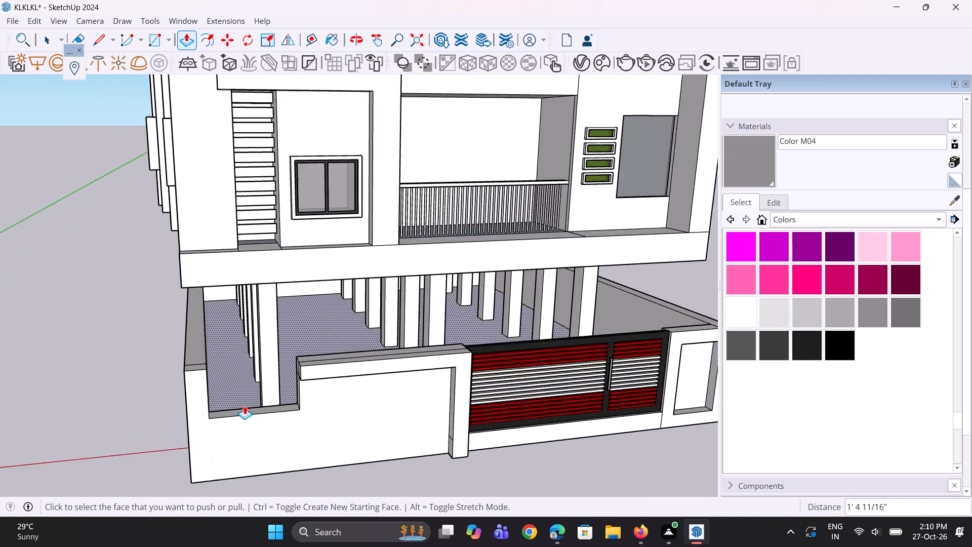
scroll(245, 406, "up", 9)
left_click(221, 426)
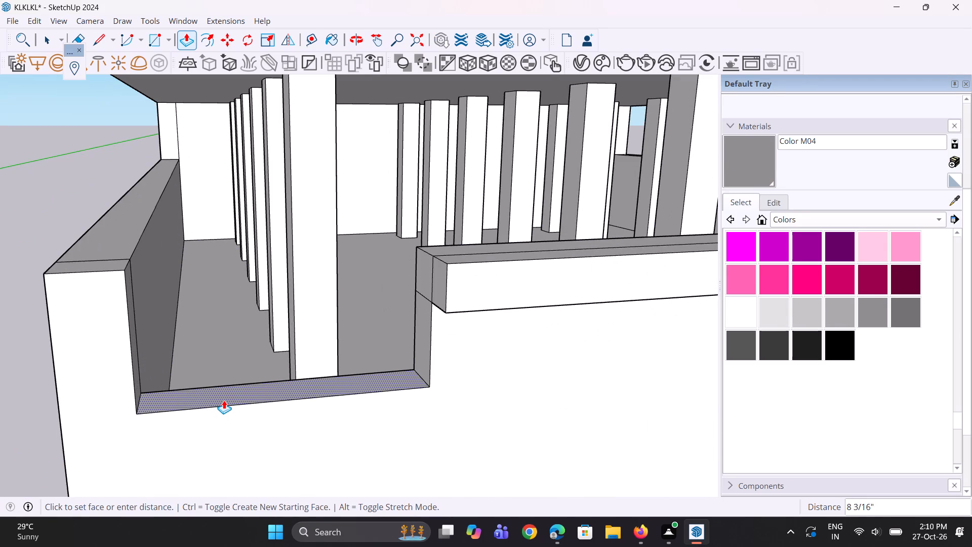
left_click(224, 400)
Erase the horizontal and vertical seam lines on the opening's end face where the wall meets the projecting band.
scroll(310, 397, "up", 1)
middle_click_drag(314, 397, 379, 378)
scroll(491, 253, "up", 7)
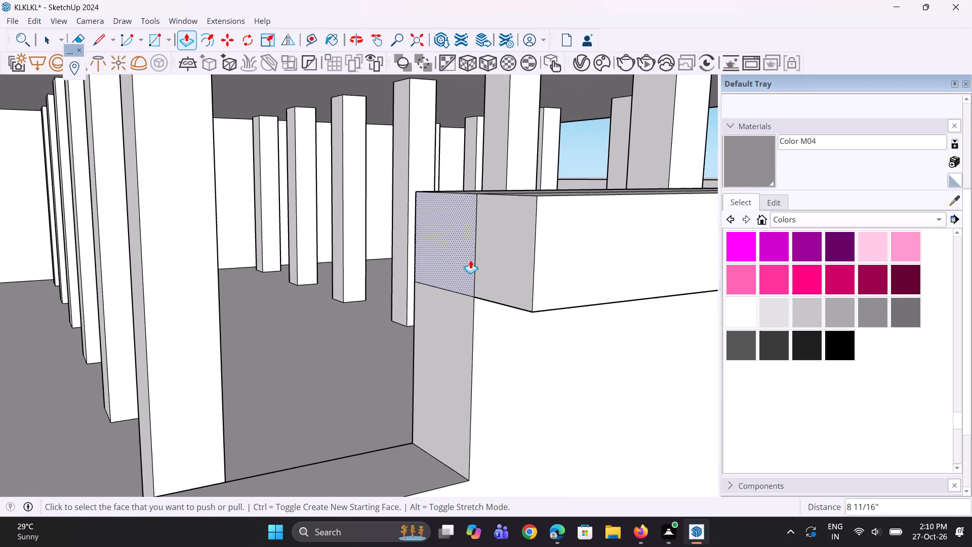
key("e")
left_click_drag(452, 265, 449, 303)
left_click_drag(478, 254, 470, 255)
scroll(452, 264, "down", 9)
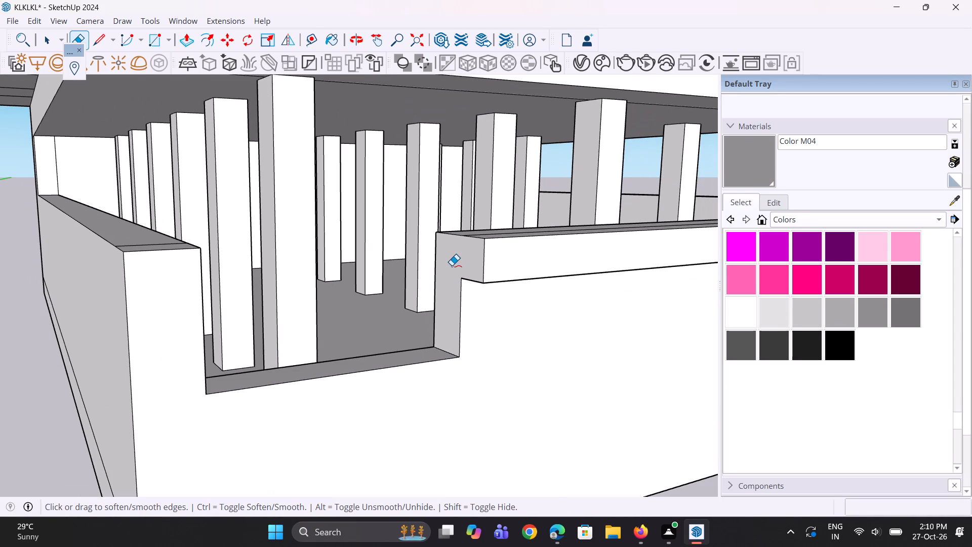
Save the model.
key("ctrl+s")
key("ctrl+s")
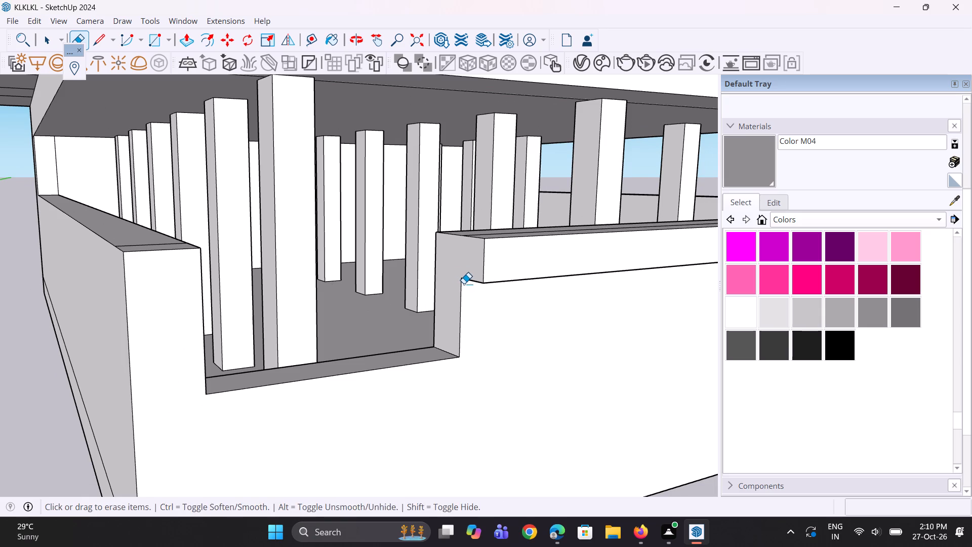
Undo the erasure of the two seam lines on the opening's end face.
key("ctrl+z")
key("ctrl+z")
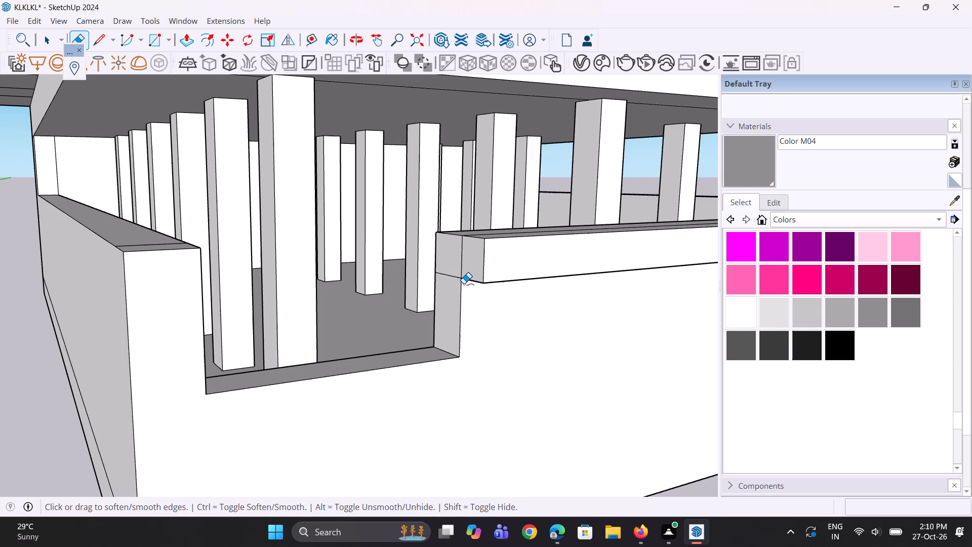
Erase only the horizontal seam line across the wall opening's end face beside the band.
left_click_drag(454, 275, 450, 289)
Draw a horizontal line about 7' 9" long across the opening in the low front wall, between its two end faces.
middle_click_drag(428, 303, 290, 349)
scroll(157, 320, "up", 2)
scroll(286, 341, "down", 10)
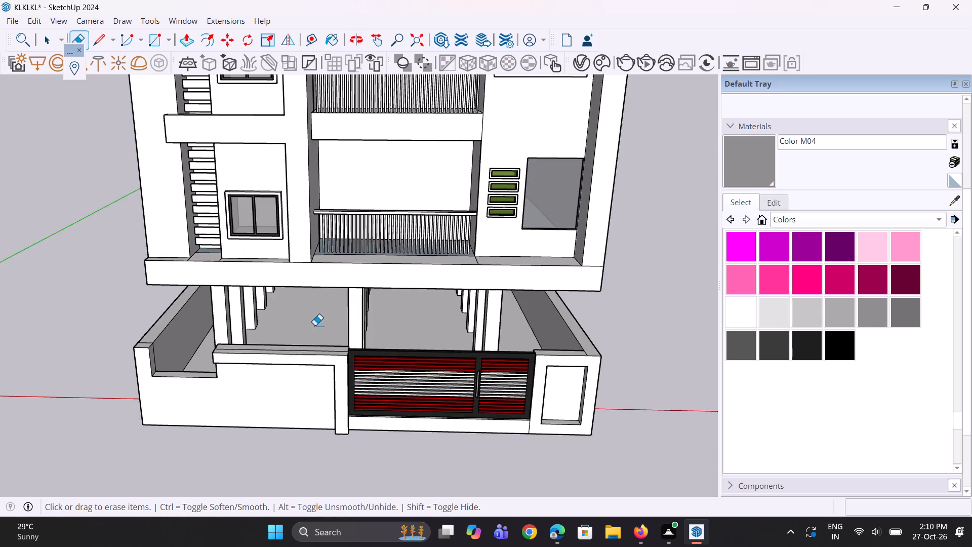
scroll(315, 325, "down", 3)
middle_click_drag(230, 345, 174, 361)
scroll(185, 354, "up", 7)
middle_click_drag(274, 348, 592, 322)
scroll(447, 329, "up", 2)
key("l")
scroll(348, 350, "up", 5)
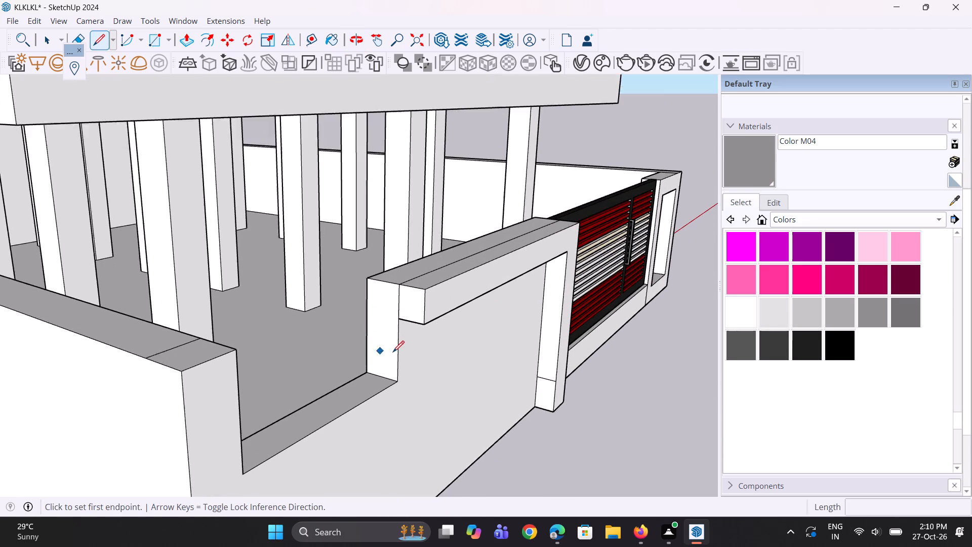
left_click(383, 347)
middle_click_drag(316, 372, 278, 403)
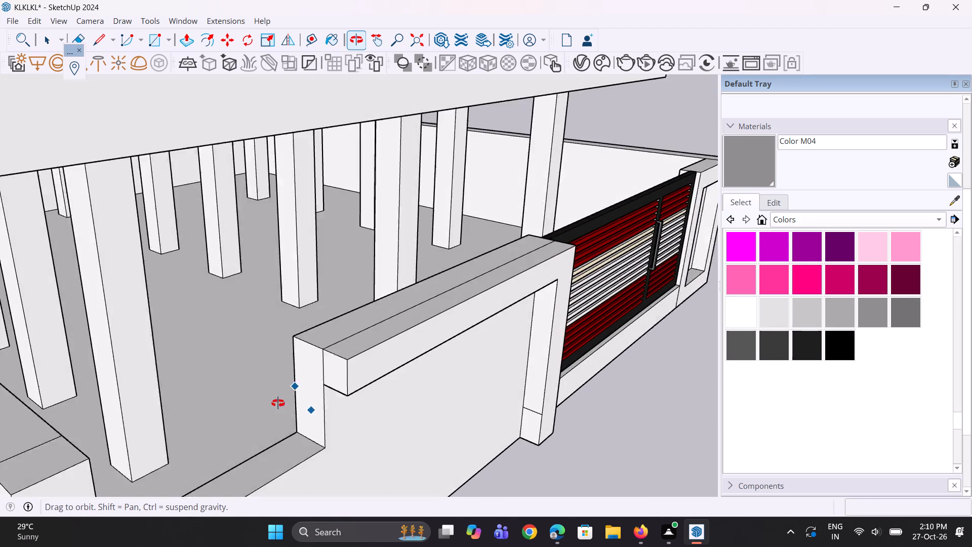
middle_click_drag(278, 403, 269, 393)
scroll(283, 362, "down", 10)
middle_click_drag(265, 359, 106, 375)
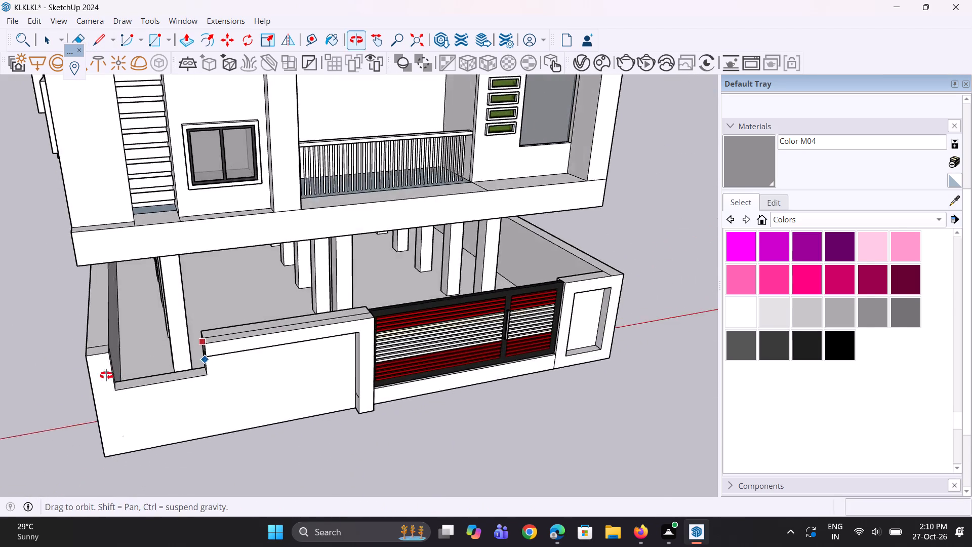
middle_click_drag(106, 375, 95, 376)
scroll(98, 366, "up", 11)
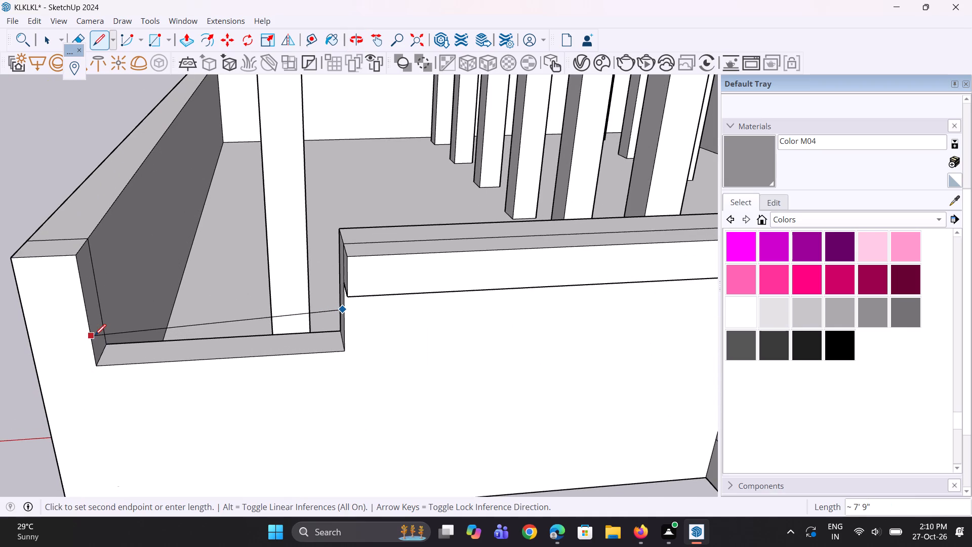
left_click(96, 319)
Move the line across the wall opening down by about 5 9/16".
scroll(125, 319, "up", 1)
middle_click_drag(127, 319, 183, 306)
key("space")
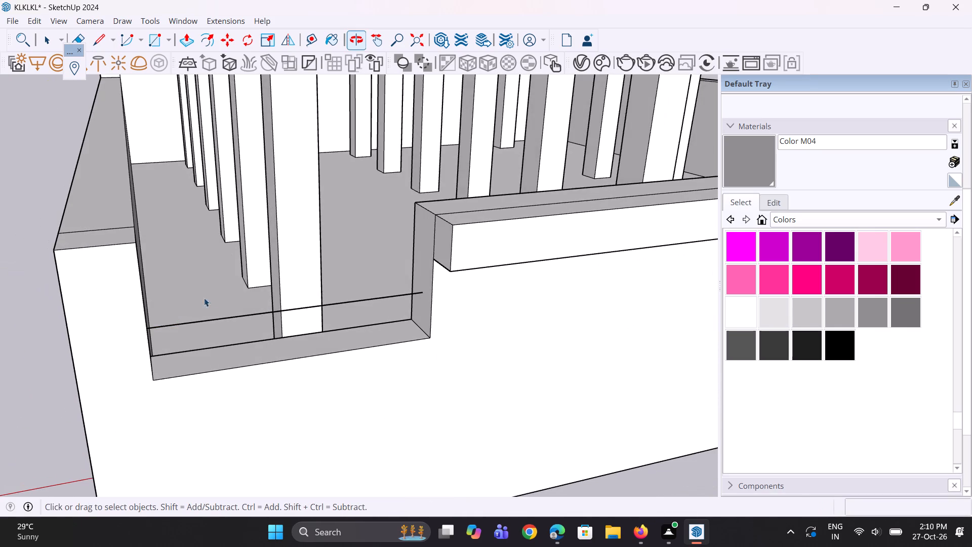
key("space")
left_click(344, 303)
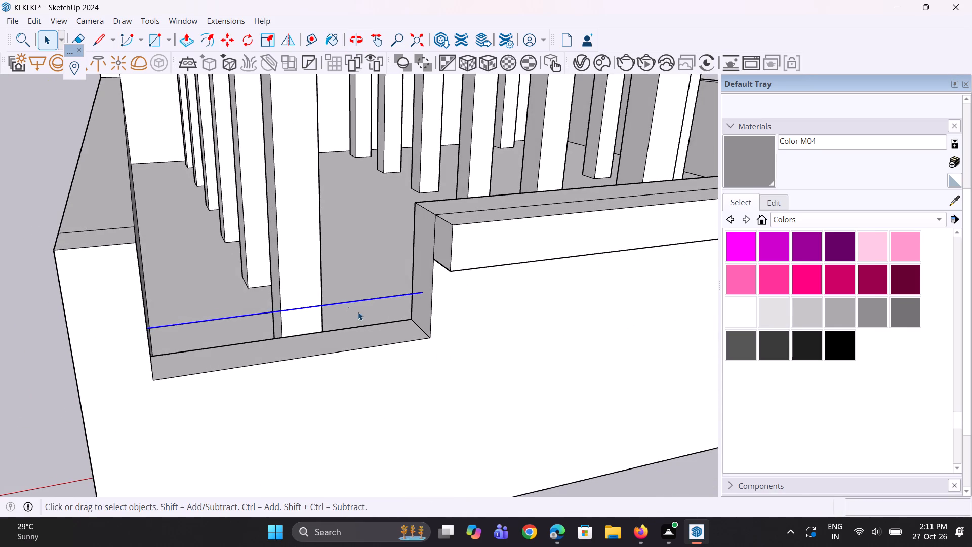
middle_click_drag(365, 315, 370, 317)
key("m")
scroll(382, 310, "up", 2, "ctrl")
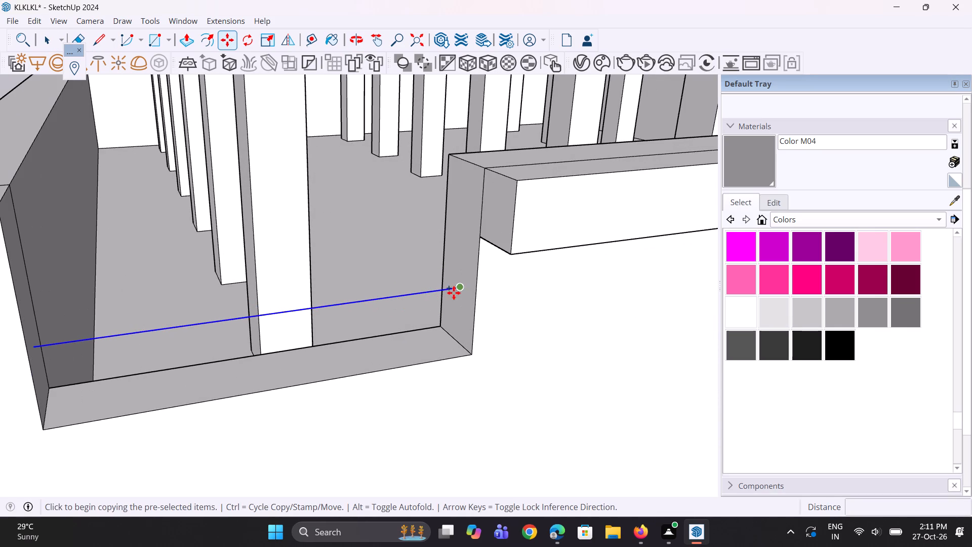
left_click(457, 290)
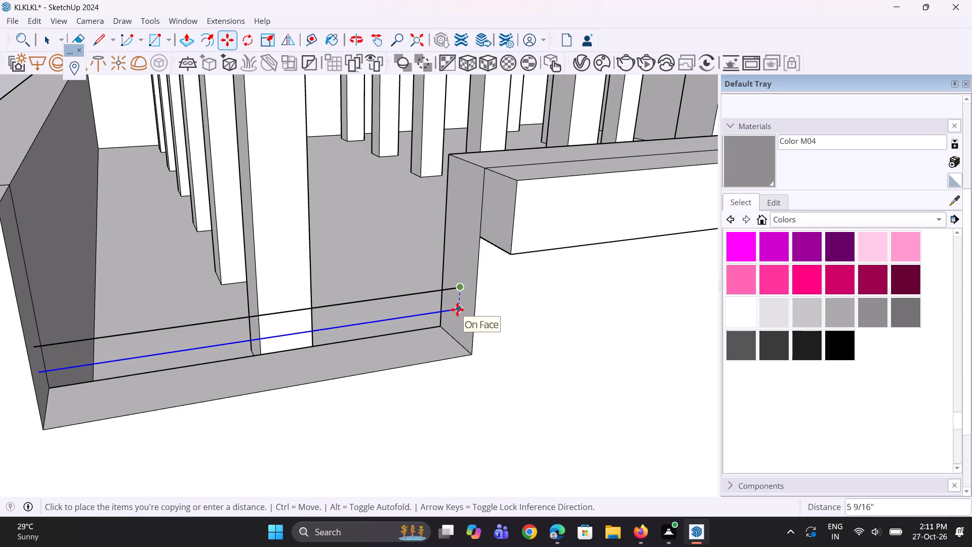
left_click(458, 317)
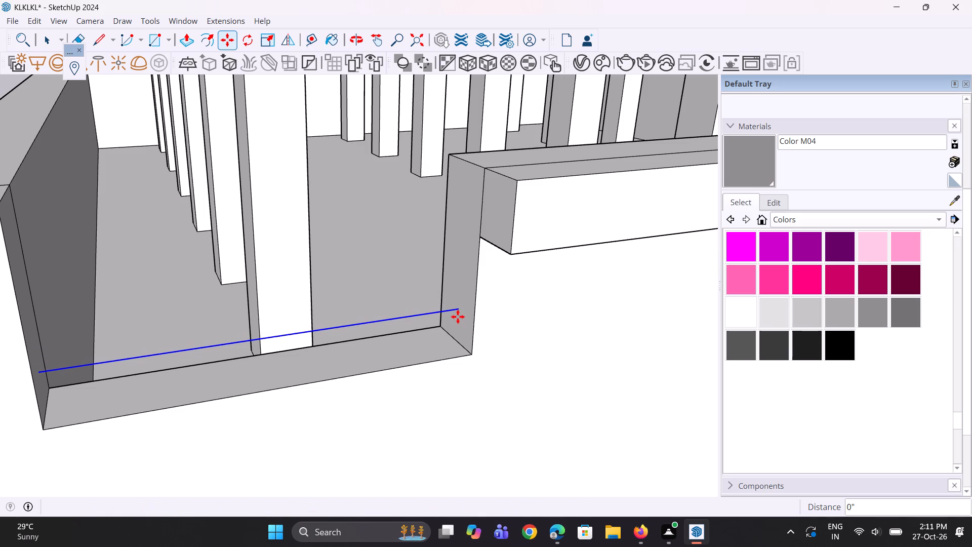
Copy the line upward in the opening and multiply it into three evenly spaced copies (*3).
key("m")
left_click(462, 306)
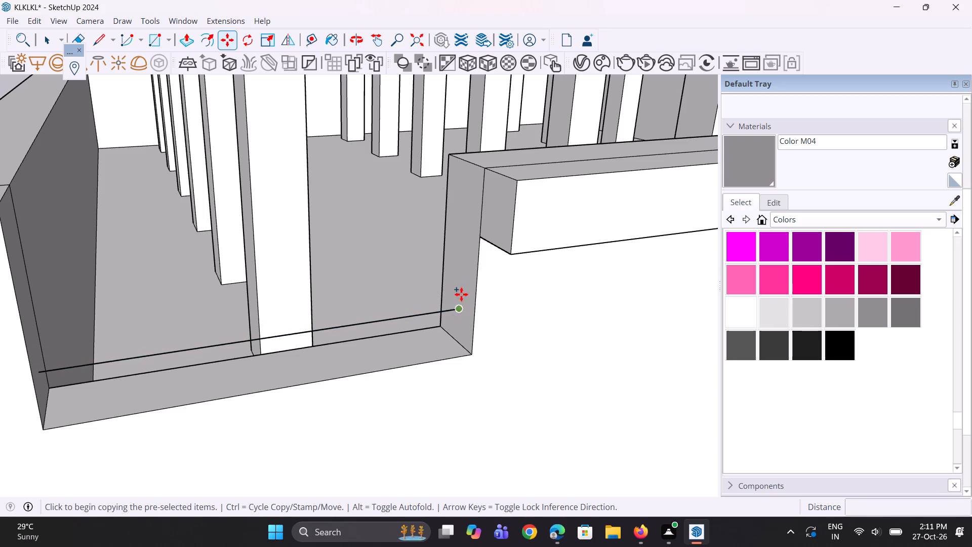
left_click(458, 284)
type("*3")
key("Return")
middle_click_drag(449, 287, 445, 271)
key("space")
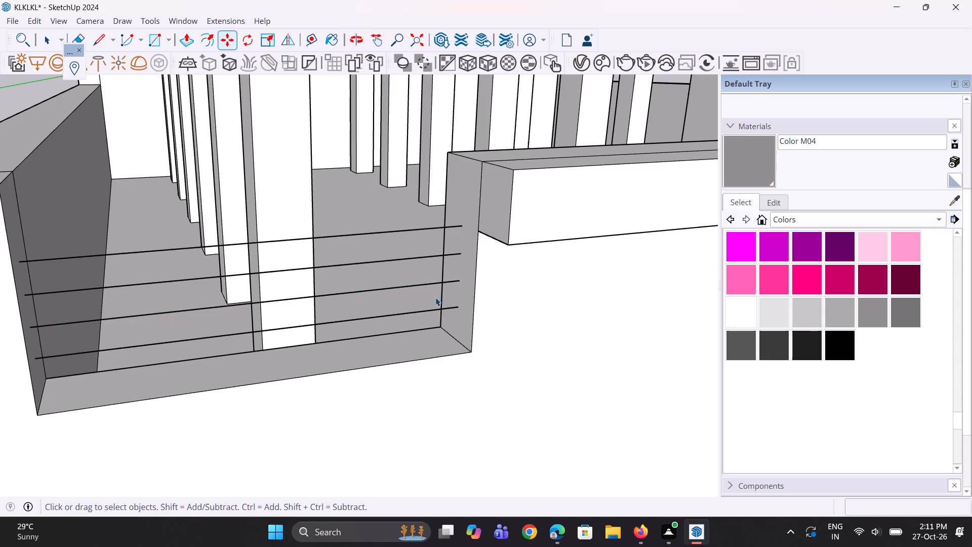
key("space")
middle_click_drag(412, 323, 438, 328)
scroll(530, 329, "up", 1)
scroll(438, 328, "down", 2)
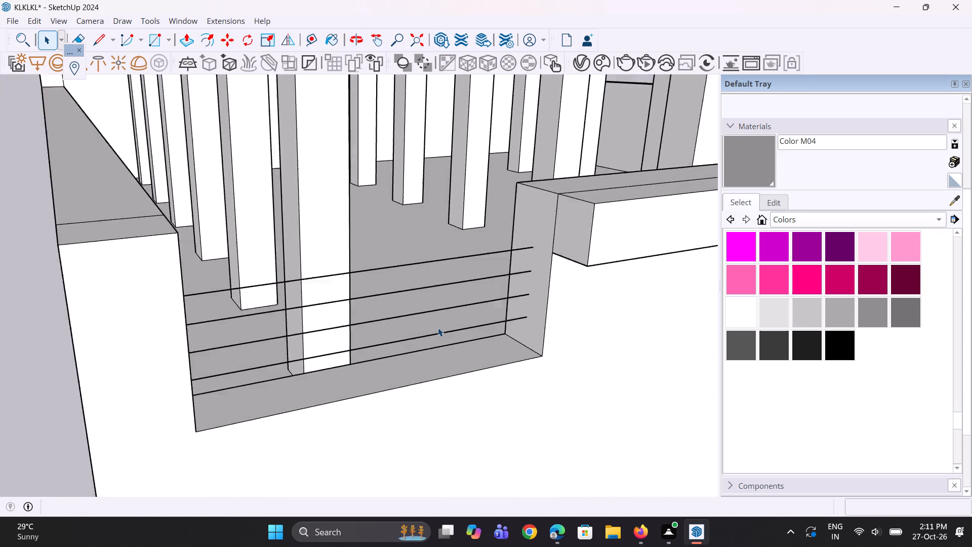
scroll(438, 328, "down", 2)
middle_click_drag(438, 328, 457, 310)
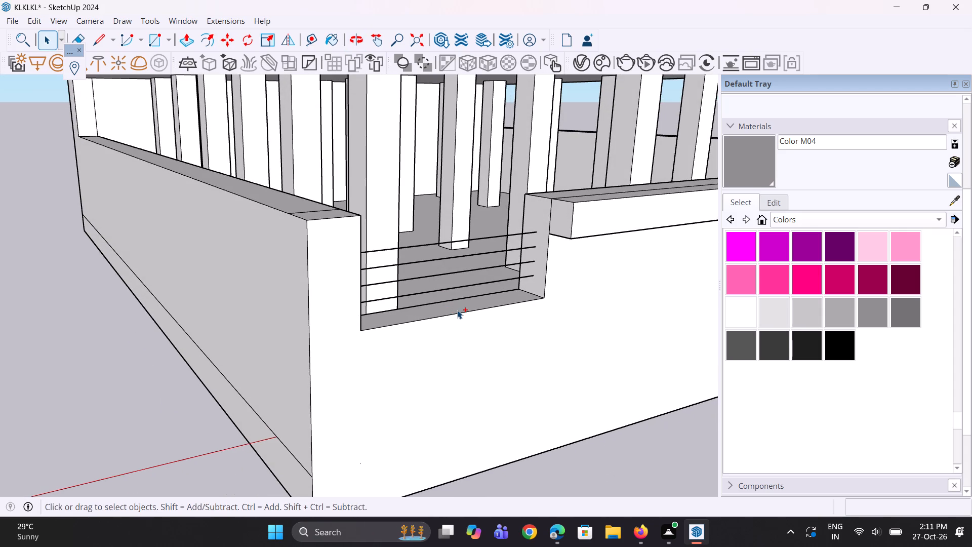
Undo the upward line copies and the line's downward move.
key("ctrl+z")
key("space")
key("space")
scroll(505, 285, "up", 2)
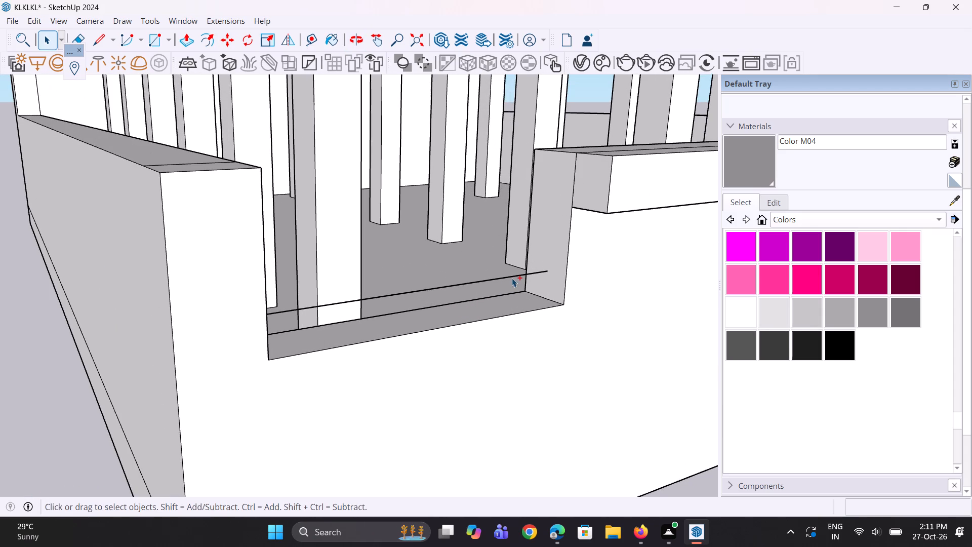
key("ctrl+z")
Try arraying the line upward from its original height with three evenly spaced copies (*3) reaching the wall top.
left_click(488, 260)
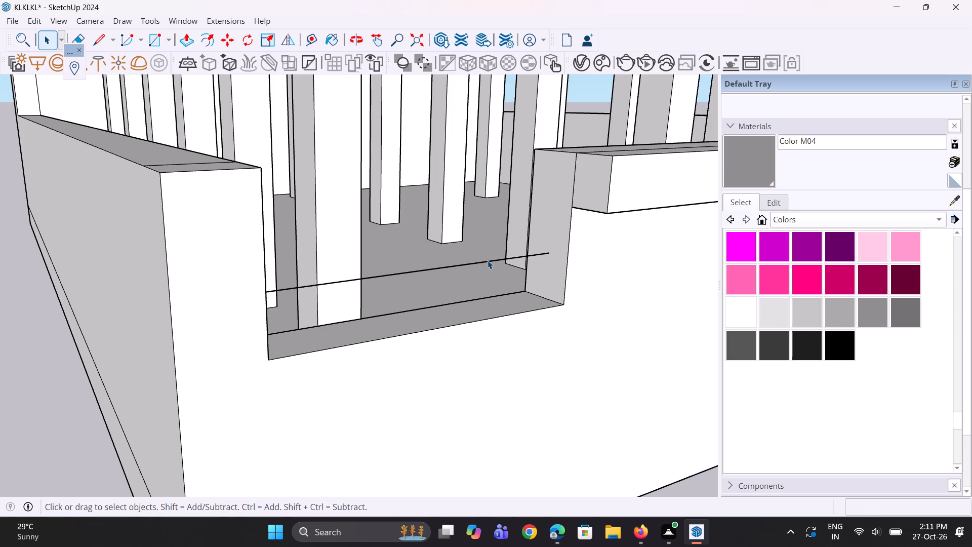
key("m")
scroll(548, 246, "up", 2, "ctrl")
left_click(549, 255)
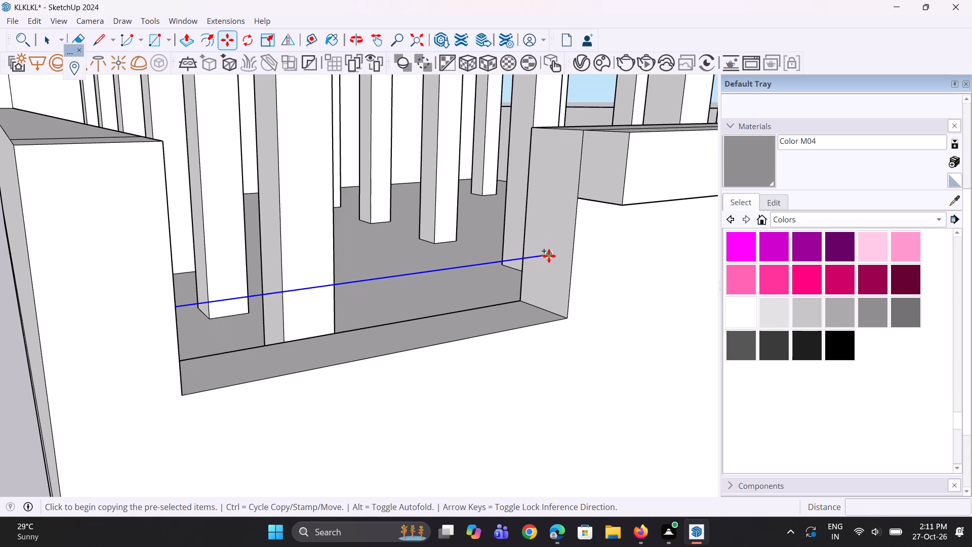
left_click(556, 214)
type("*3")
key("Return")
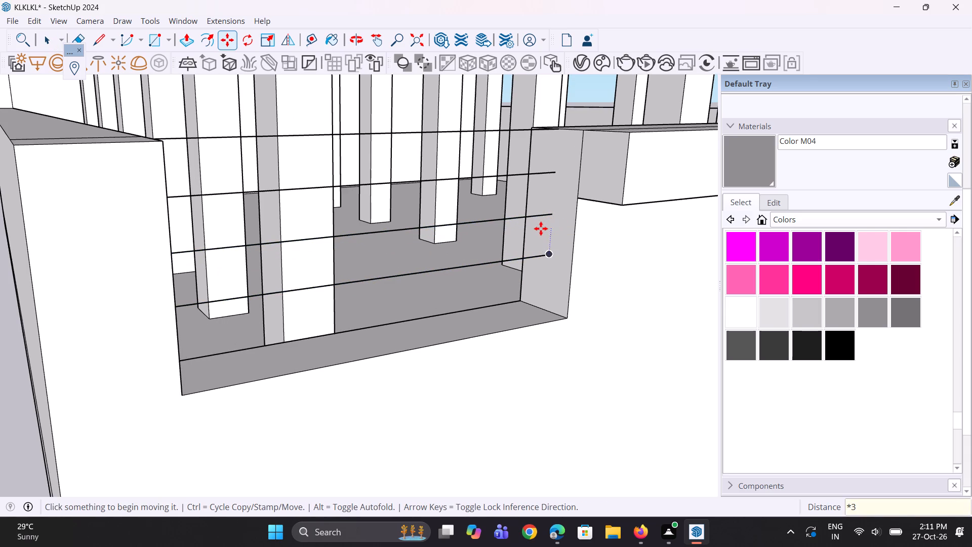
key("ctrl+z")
Copy the line upward about 7 1/4" and multiply it into three evenly spaced copies (*3).
key("space")
left_click(516, 261)
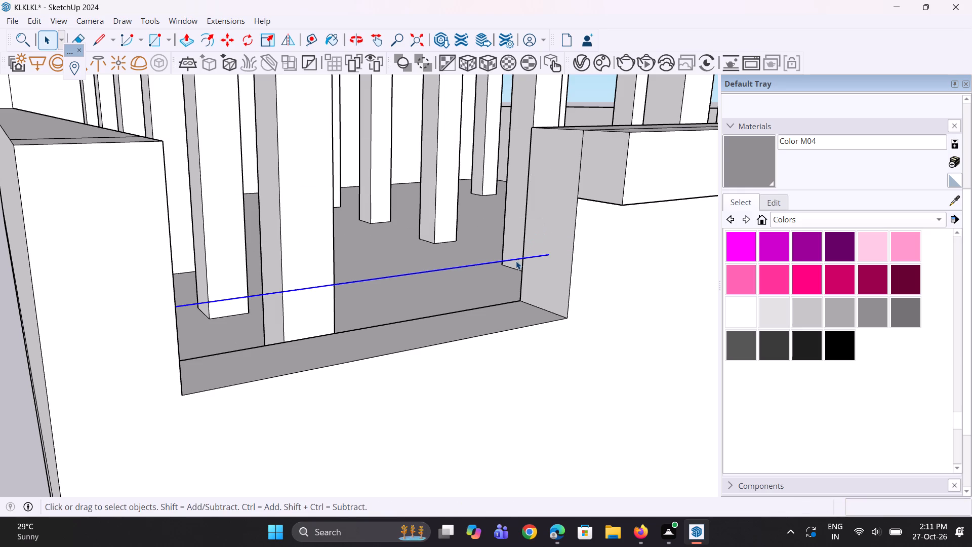
key("m")
scroll(516, 261, "up", 2)
left_click(556, 254)
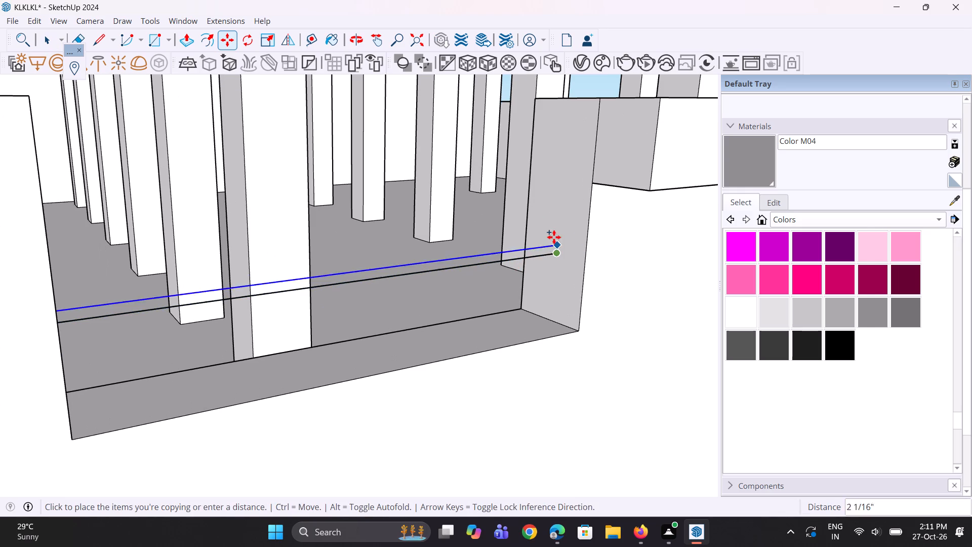
left_click(553, 218)
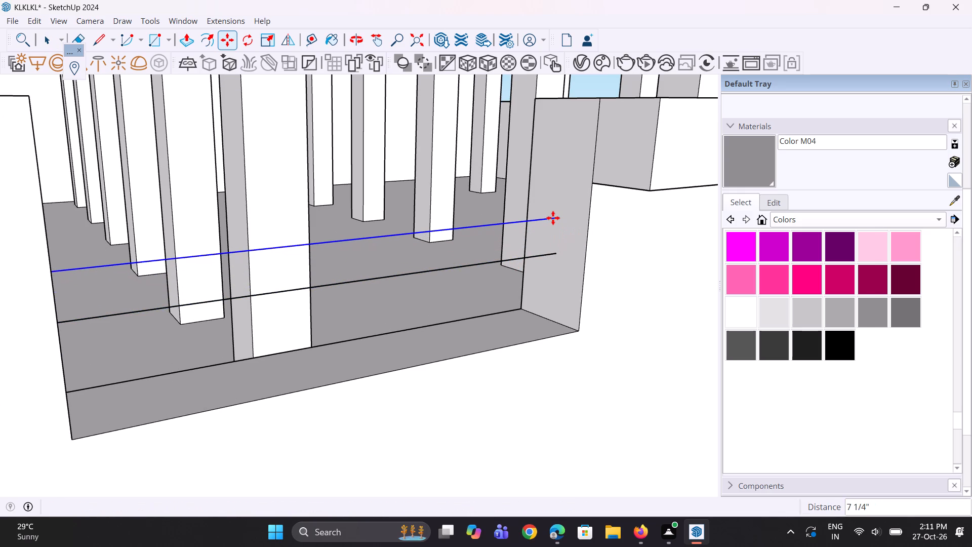
type("*3")
key("Return")
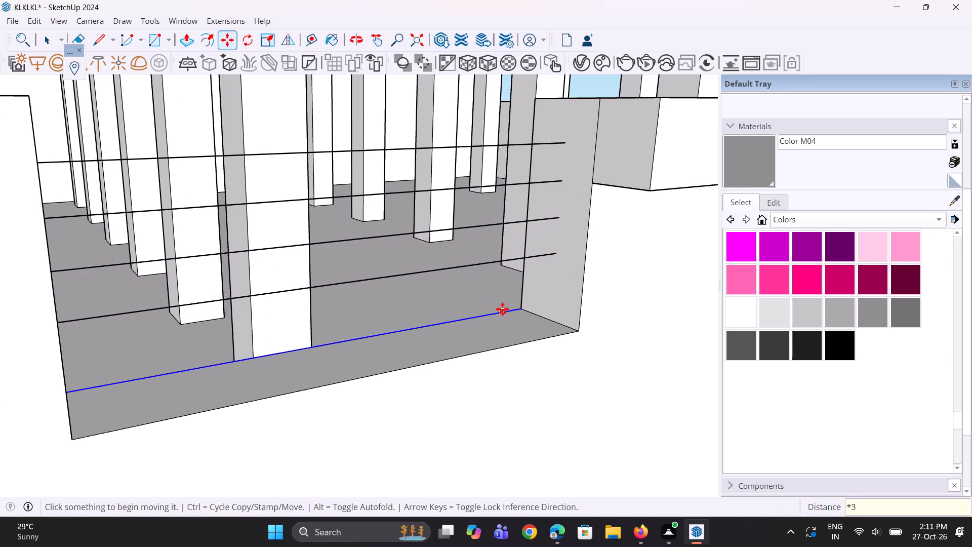
scroll(501, 306, "down", 5)
middle_click_drag(488, 290, 479, 287)
key("space")
Draw a rectangle about 5 3/16" by 2 1/8" around the top line's end on the opening's end face.
middle_click_drag(451, 277, 560, 282)
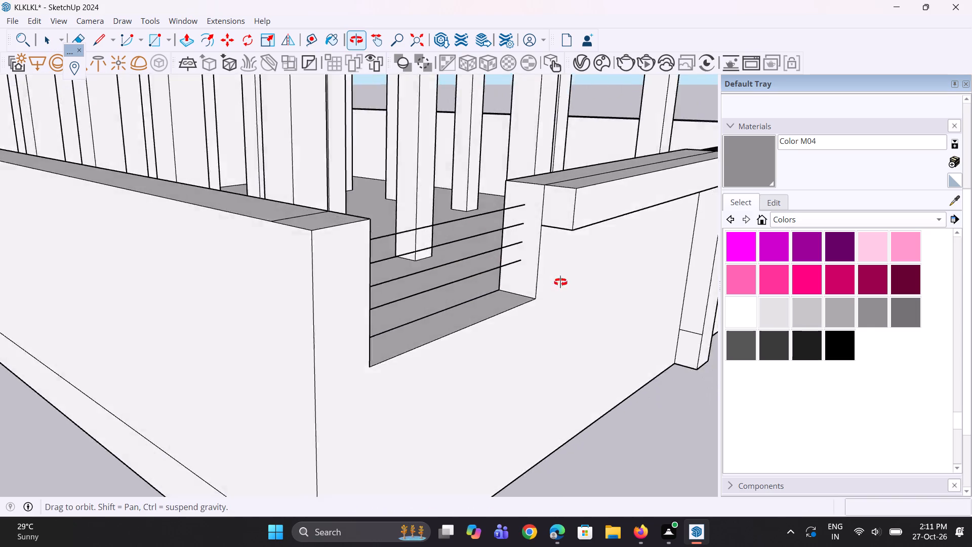
middle_click_drag(560, 282, 562, 282)
scroll(546, 201, "up", 8)
key("r")
scroll(530, 206, "up", 6)
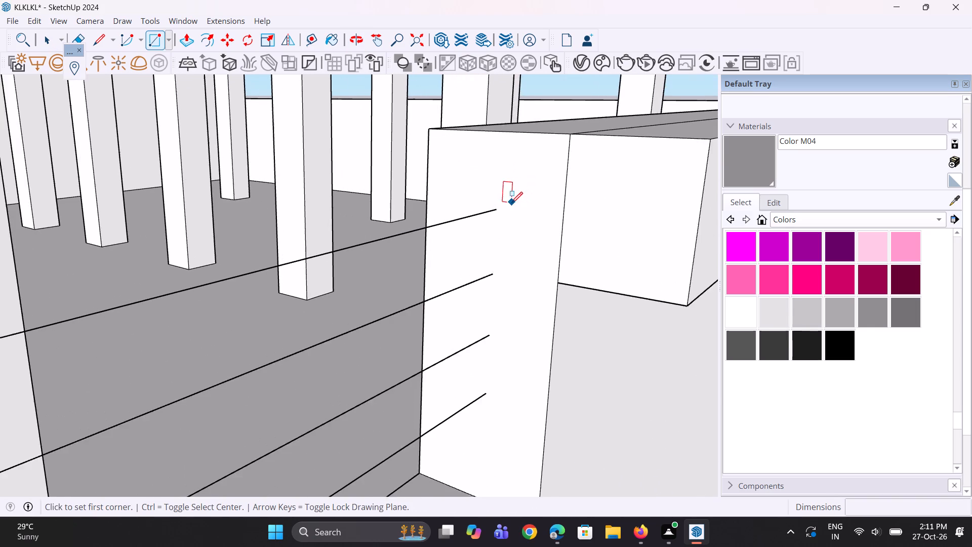
left_click(472, 202)
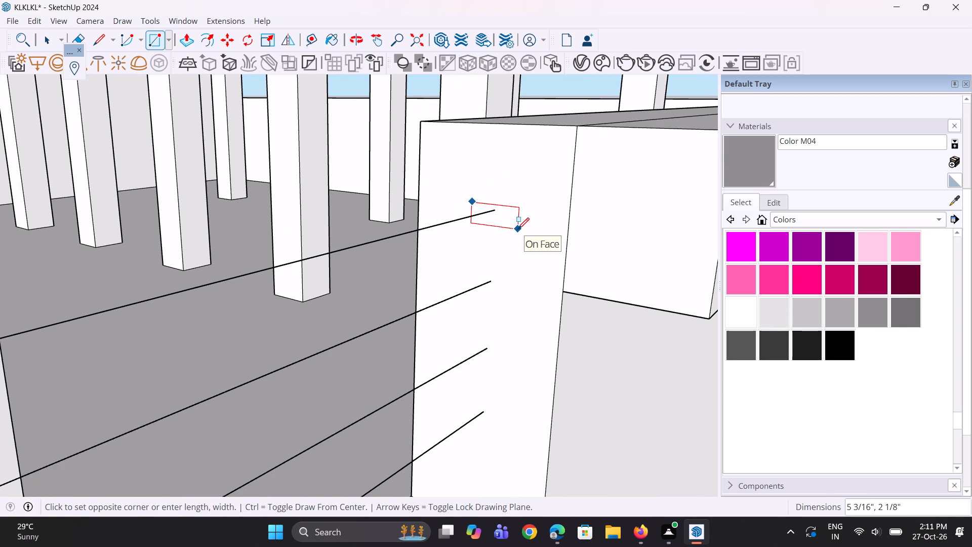
left_click(518, 229)
Move the small rectangle up about 11/16" so it sits centred on the top line's end.
scroll(504, 222, "up", 4)
key("space")
scroll(513, 207, "up", 1)
left_click(497, 215)
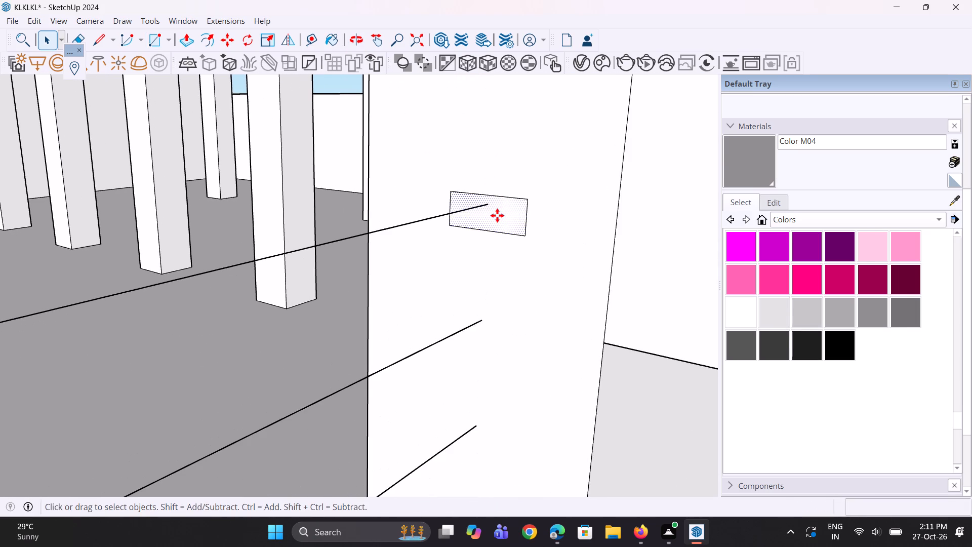
key("m")
scroll(497, 215, "up", 2)
left_click(497, 215)
left_click(498, 201)
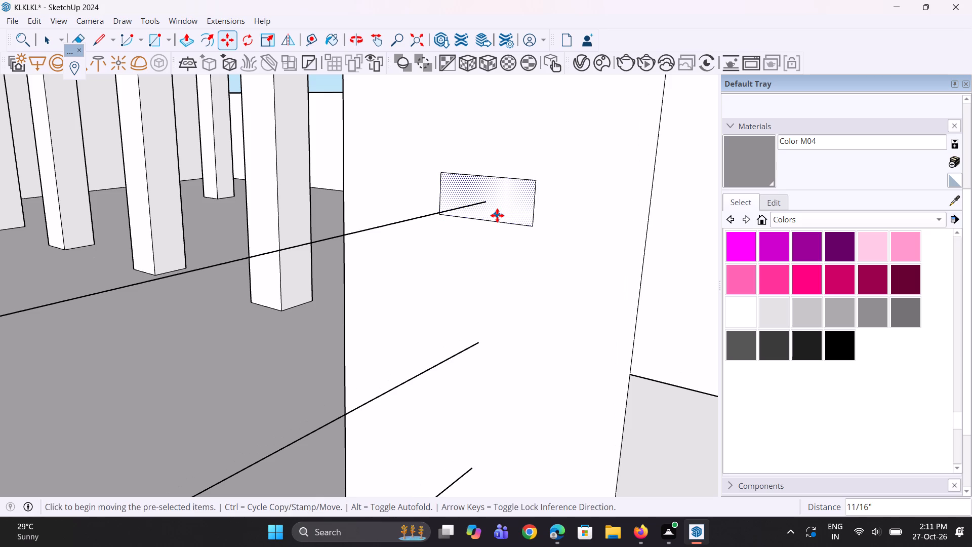
Copy the rectangle down about 7 3/16" and multiply it into three copies (*3), one at each line's end.
key("m")
left_click(534, 227)
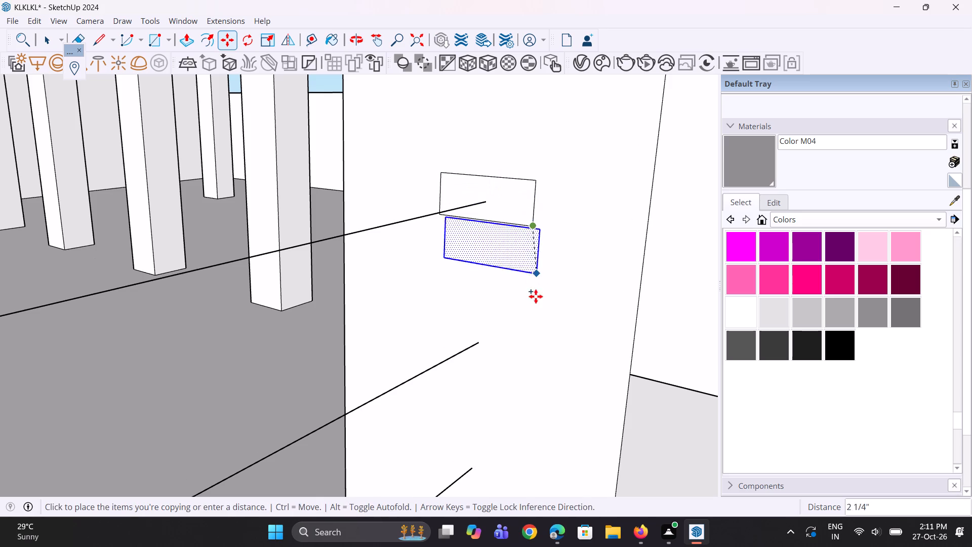
left_click(518, 369)
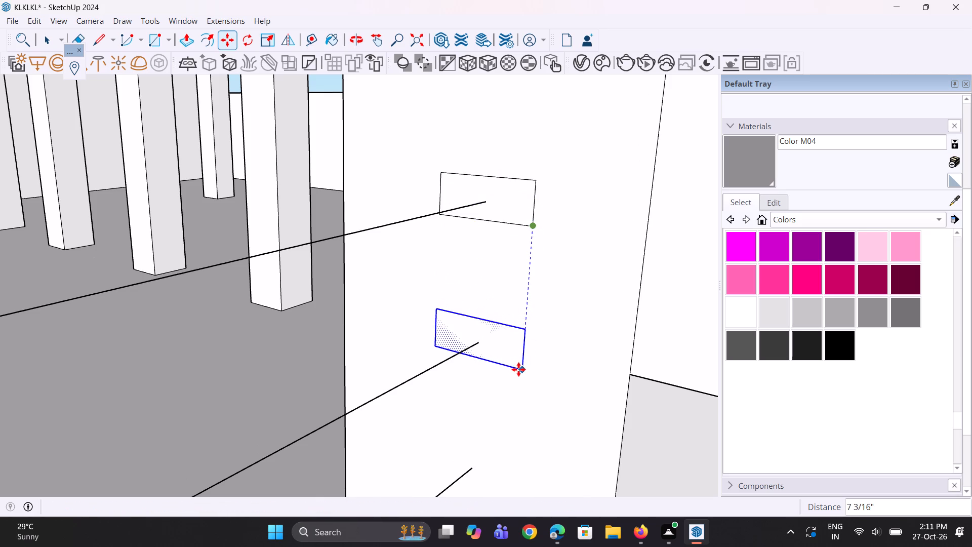
key("asterisk")
key("3")
key("Return")
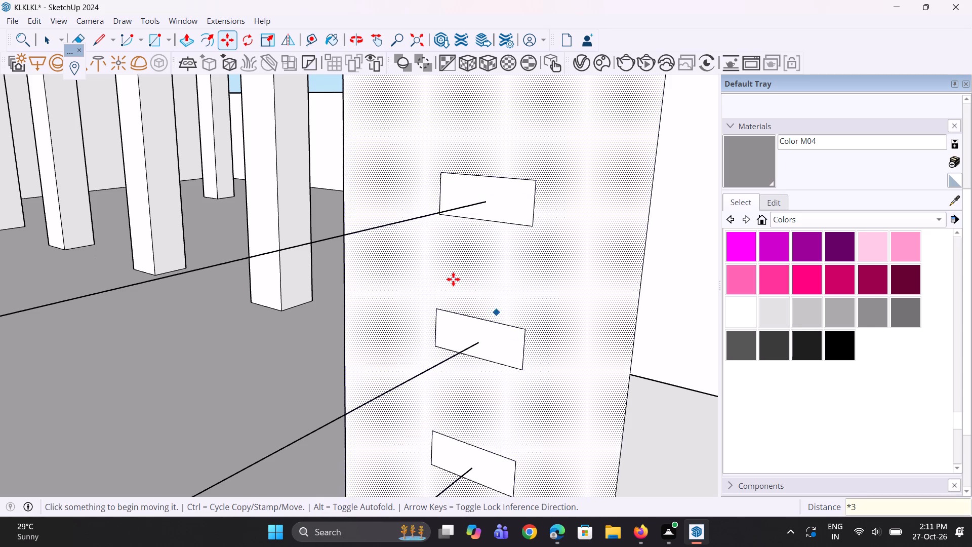
scroll(453, 279, "down", 10)
middle_click_drag(473, 311, 523, 254)
key("space")
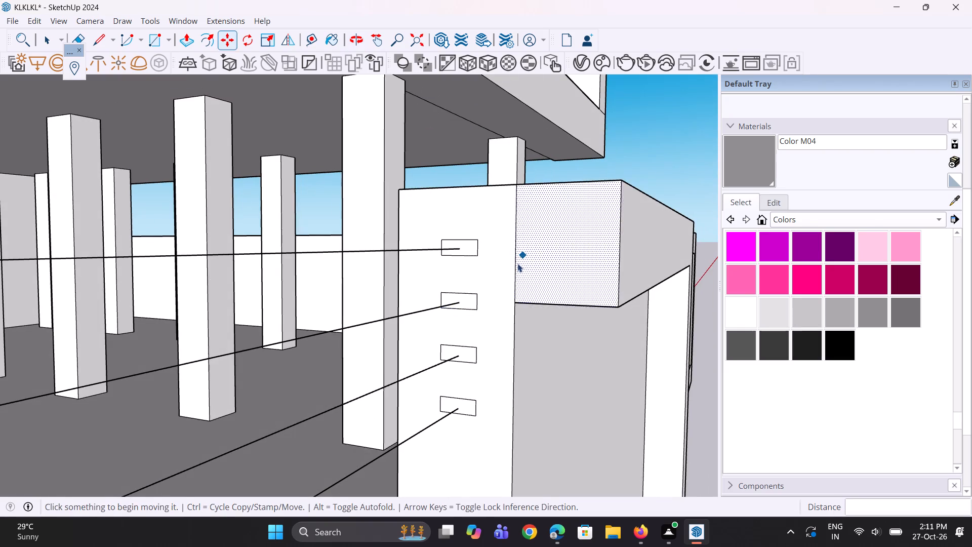
key("space")
Push/Pull the top small rectangle about 7' 8 11/16" across the wall opening to form the first horizontal bar.
scroll(516, 266, "up", 1)
scroll(477, 389, "up", 1)
middle_click_drag(477, 389, 473, 359)
key("o")
key("p")
scroll(455, 249, "up", 2)
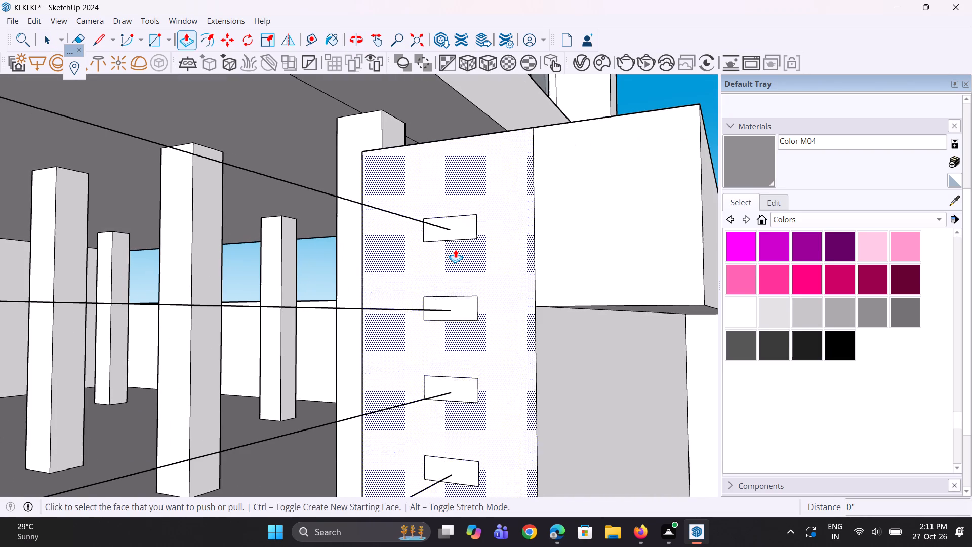
left_click(454, 228)
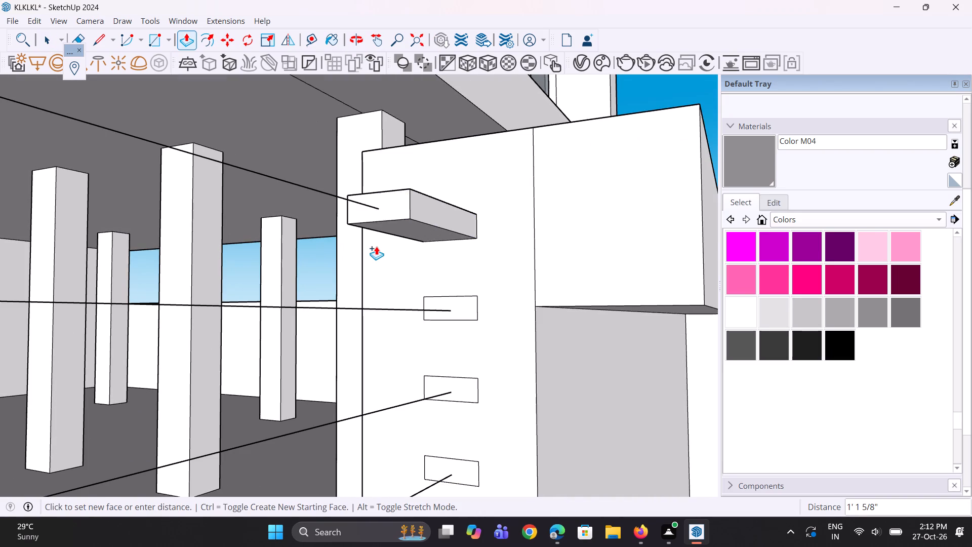
scroll(376, 247, "down", 12)
middle_click_drag(370, 251, 253, 302)
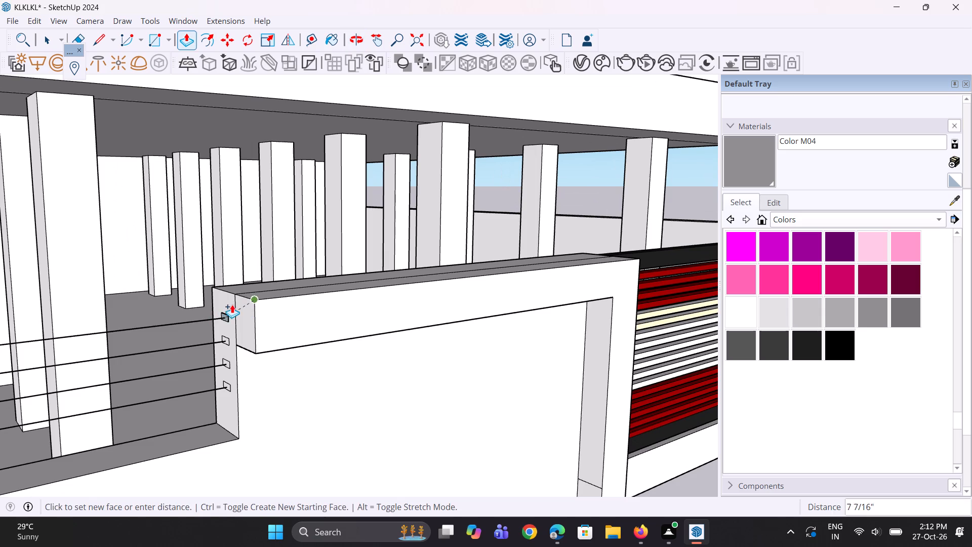
scroll(106, 331, "down", 10)
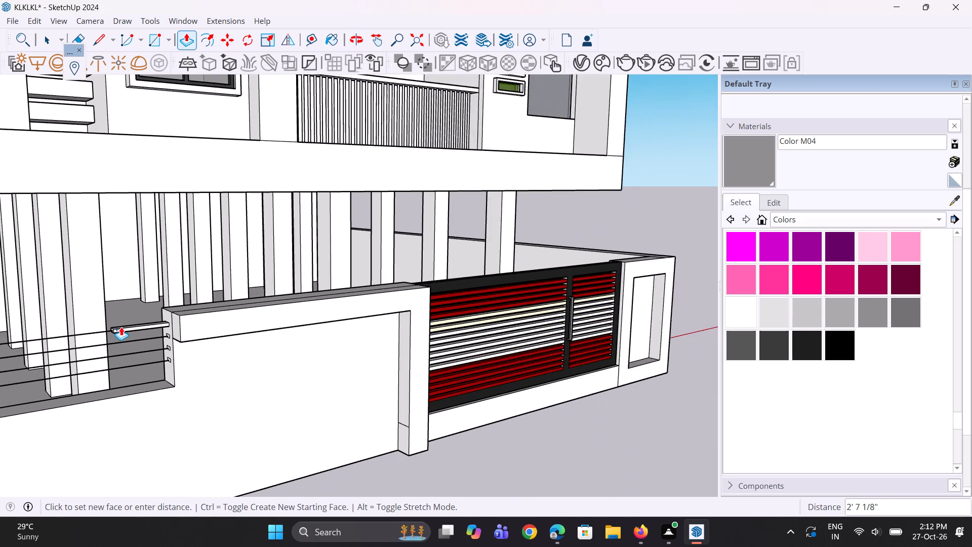
scroll(121, 327, "down", 8)
scroll(55, 338, "up", 14)
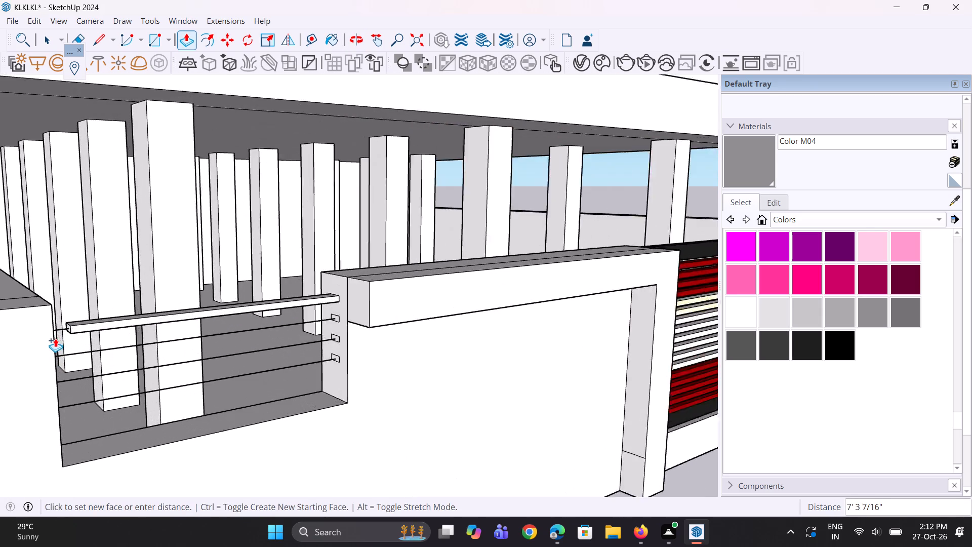
scroll(55, 338, "up", 5)
left_click(53, 335)
Extrude the other three small rectangles across the opening by the same distance as the top bar.
middle_click_drag(18, 327, 0, 331)
scroll(241, 350, "up", 2)
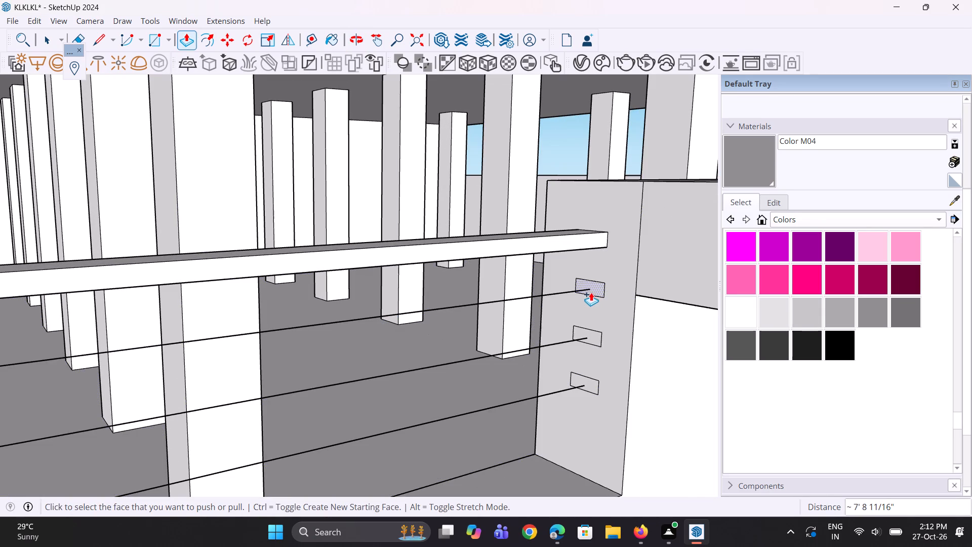
double_click(590, 293)
double_click(590, 339)
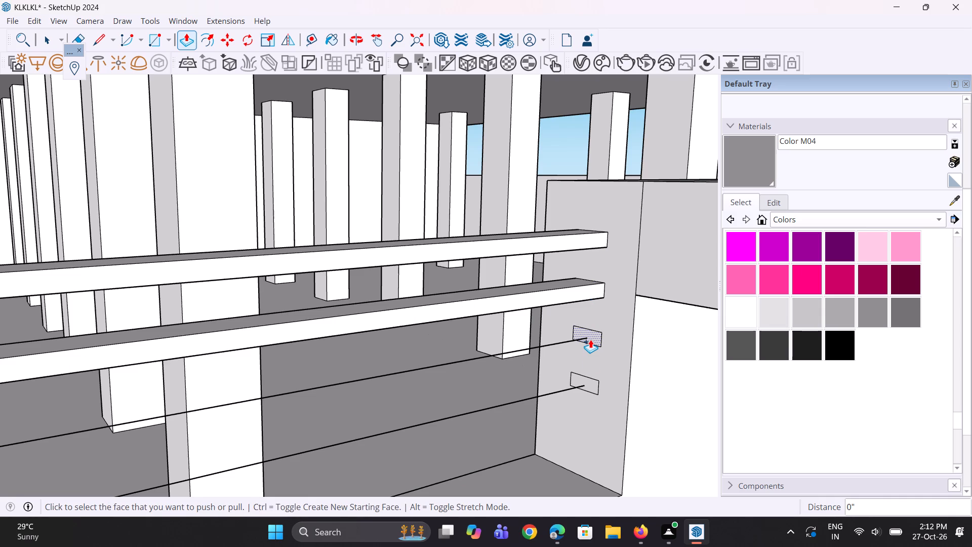
double_click(594, 387)
scroll(569, 380, "down", 10)
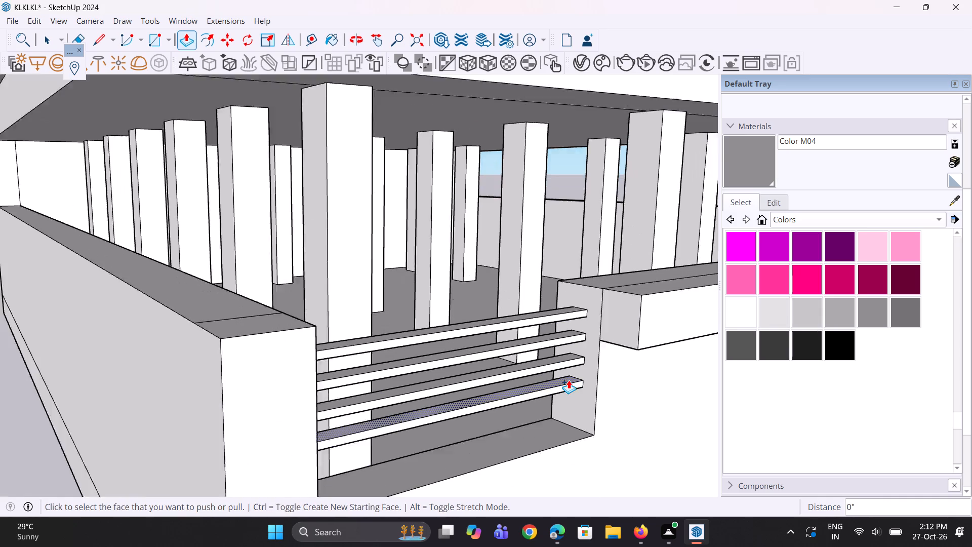
Raise the bottom face of the barred opening by about 5 15/16".
middle_click_drag(569, 380, 511, 334)
scroll(511, 340, "down", 4)
middle_click_drag(479, 336, 453, 389)
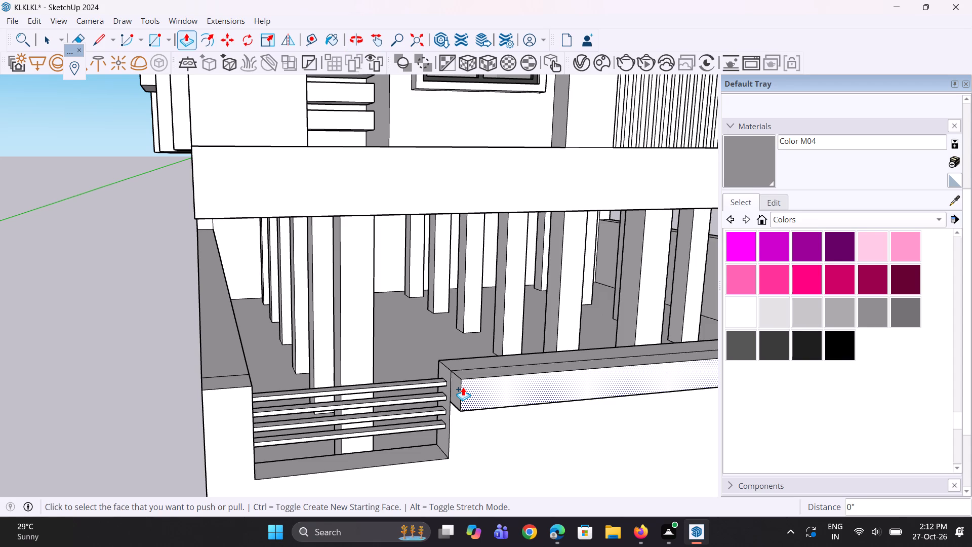
scroll(364, 459, "up", 3)
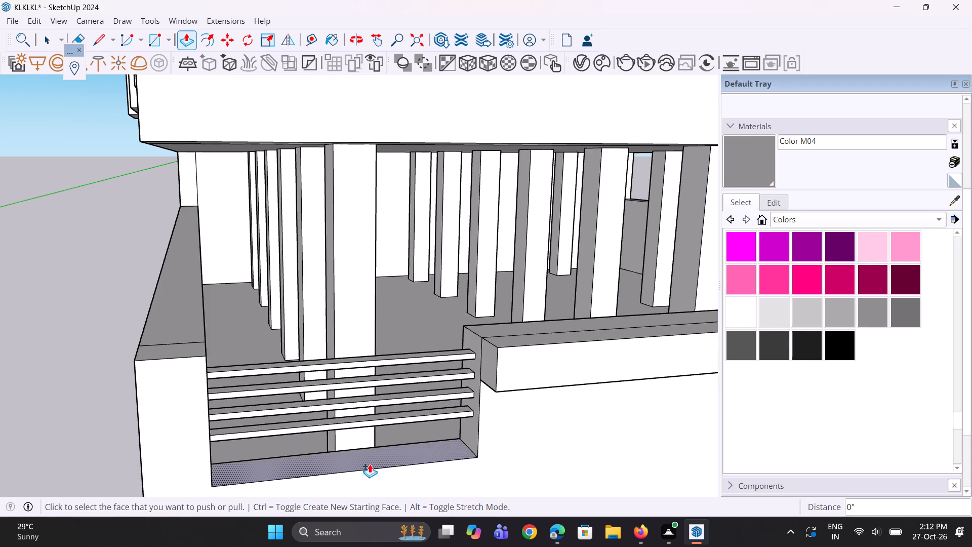
scroll(372, 459, "up", 2)
left_click(370, 459)
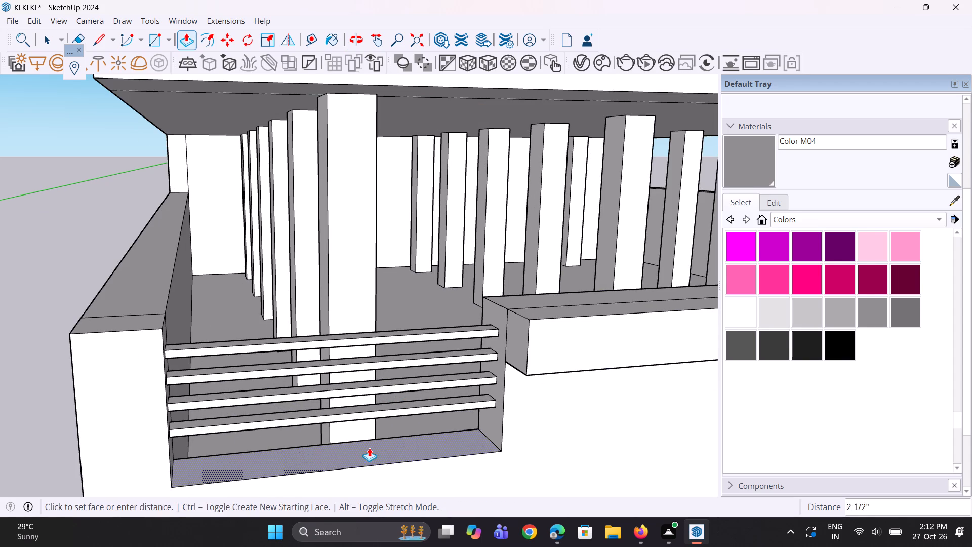
left_click(371, 439)
Copy the short end edge on the projecting band's underside a short way along the band, marking out a leg beside the bars.
scroll(428, 444, "down", 5)
middle_click_drag(487, 429, 488, 418)
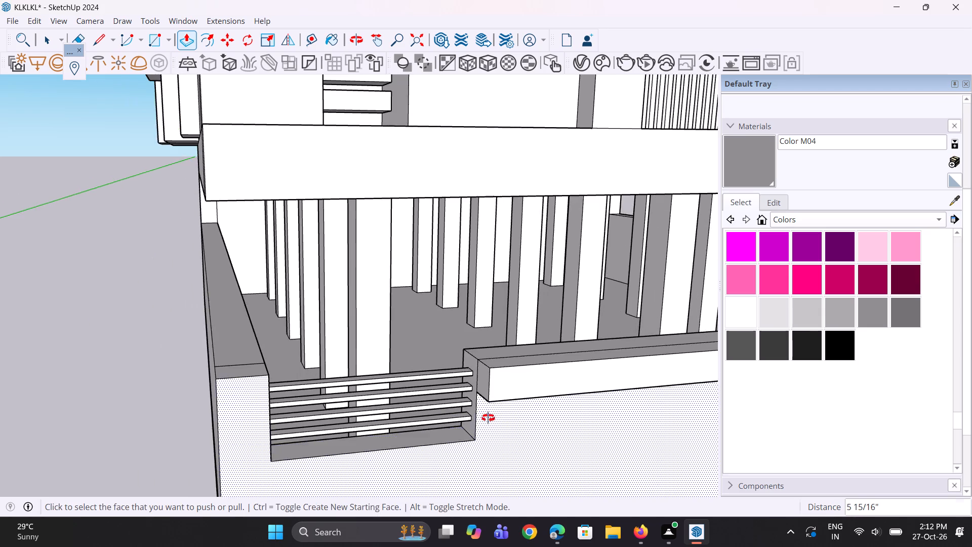
middle_click_drag(488, 418, 488, 250)
scroll(484, 186, "up", 6)
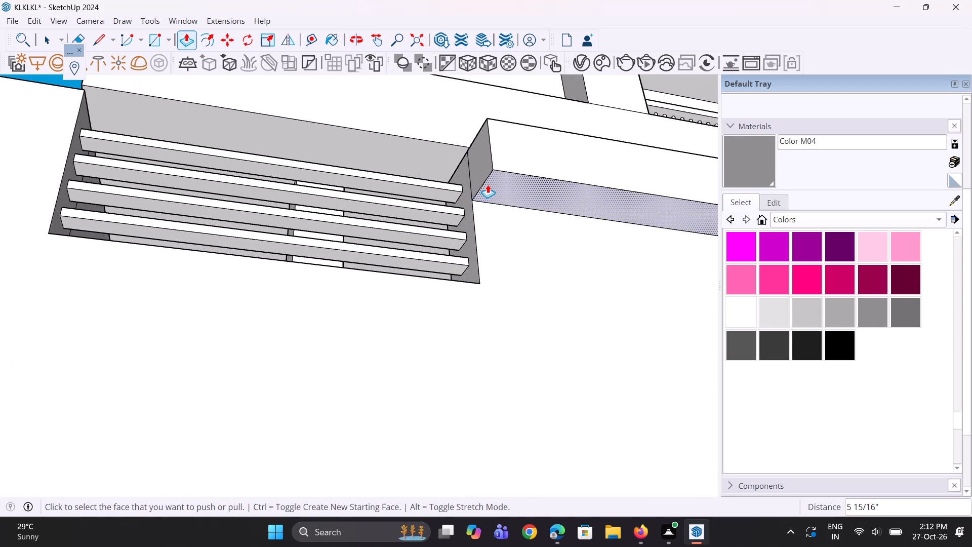
scroll(488, 184, "up", 3)
key("space")
left_click(480, 187)
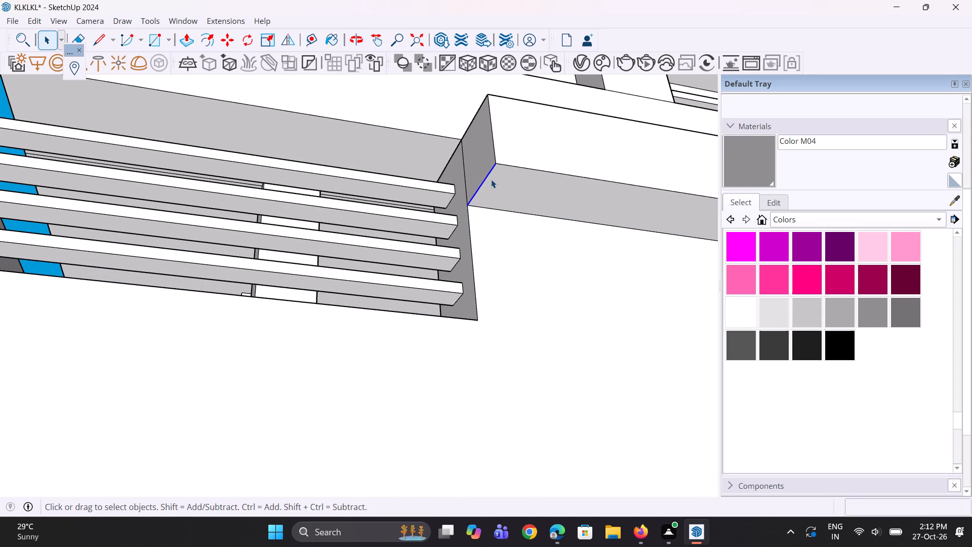
key("m")
left_click(498, 166)
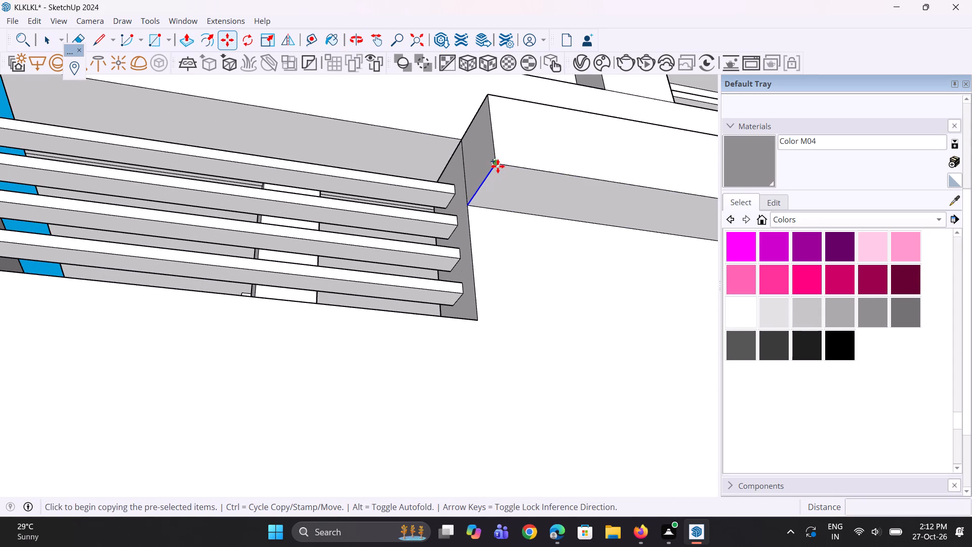
left_click(545, 175)
Extrude the marked underside face down about 1' 11 1/16", level with the opening's bottom, to form the frame's leg.
key("p")
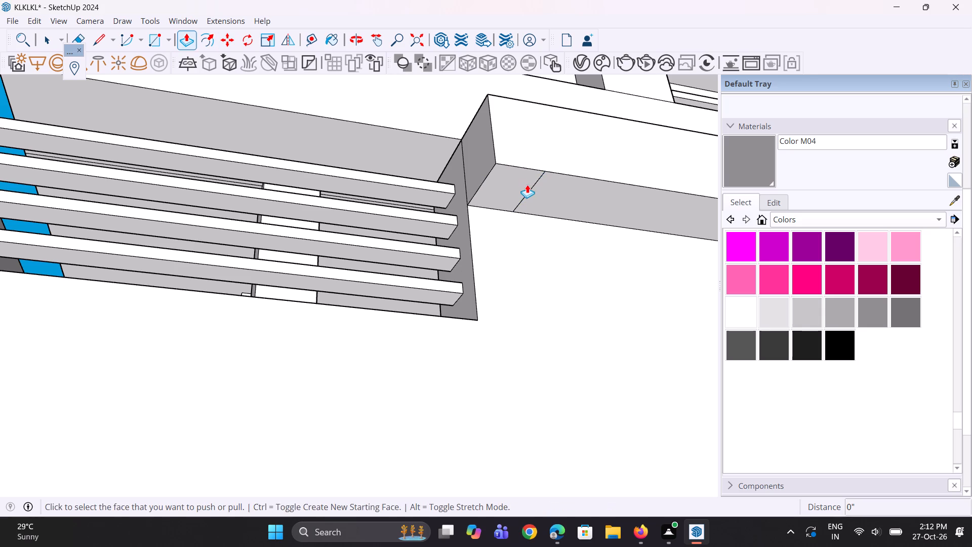
left_click(521, 183)
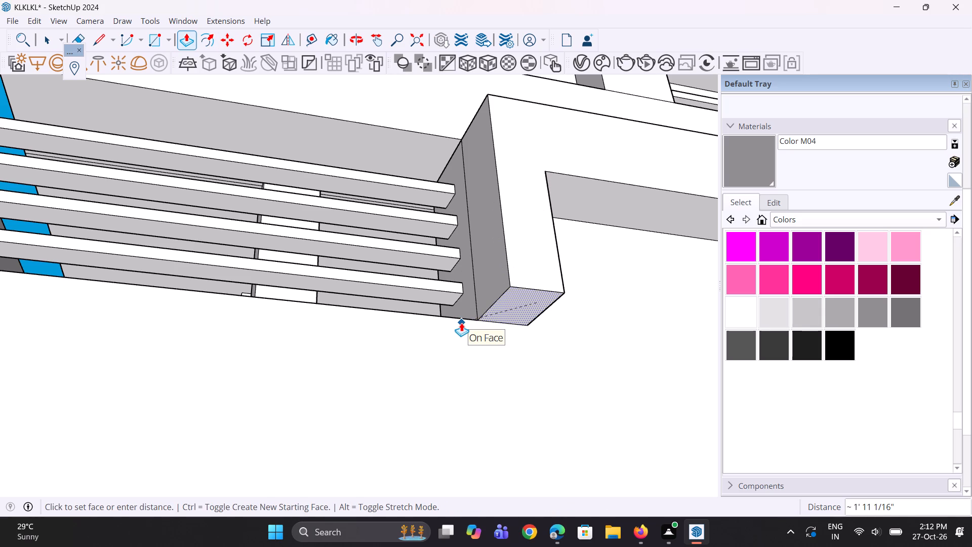
left_click(461, 323)
Lower the wall's top strip behind the projecting band in stages of about 7 1/16", 8 1/8" and 1 3/16".
scroll(437, 284, "down", 5)
middle_click_drag(469, 250, 471, 291)
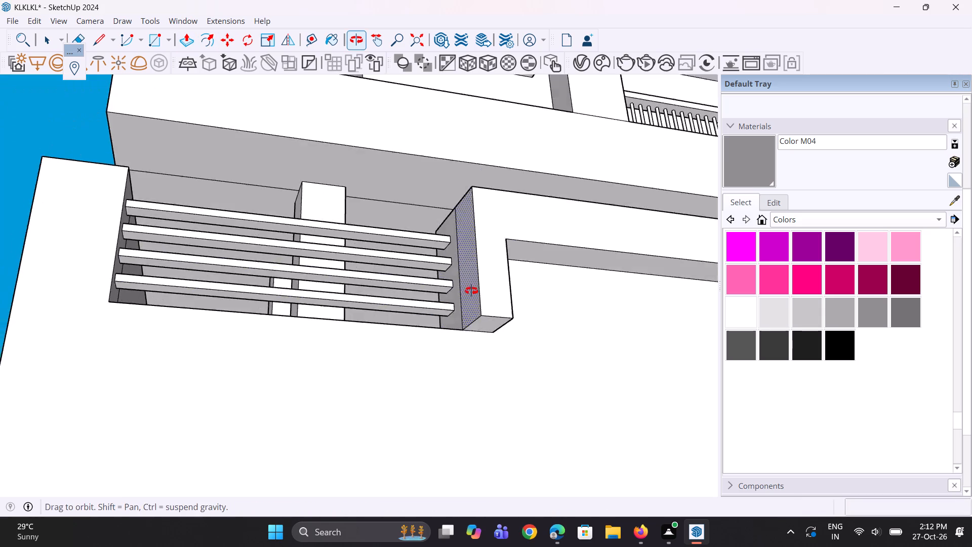
middle_click_drag(471, 291, 488, 384)
scroll(440, 332, "down", 5)
middle_click_drag(519, 330, 449, 305)
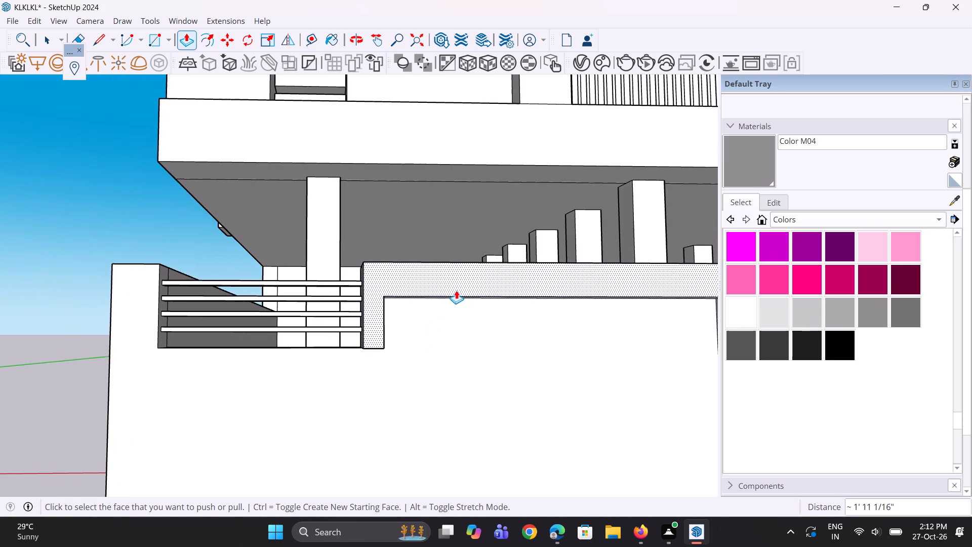
scroll(521, 273, "up", 3)
middle_click_drag(449, 290, 701, 382)
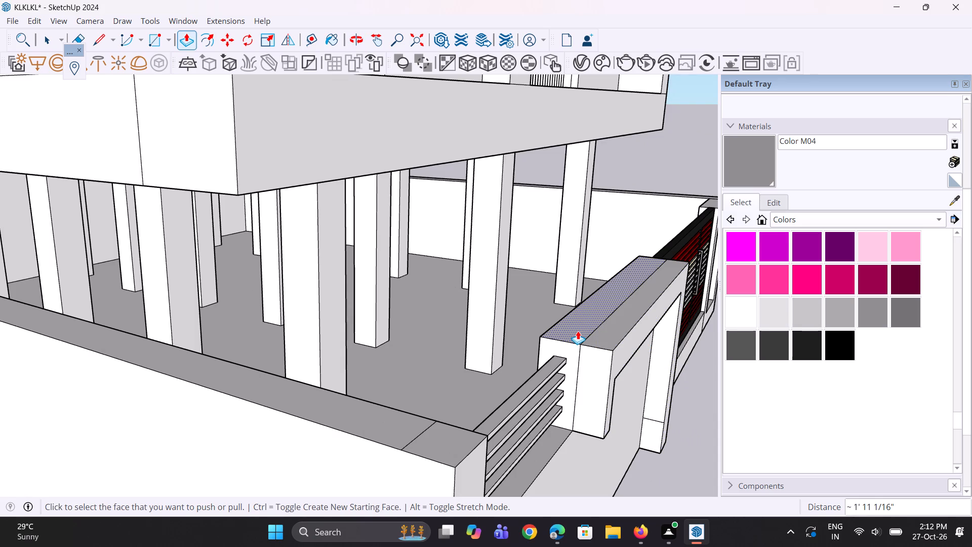
middle_click_drag(585, 339, 566, 344)
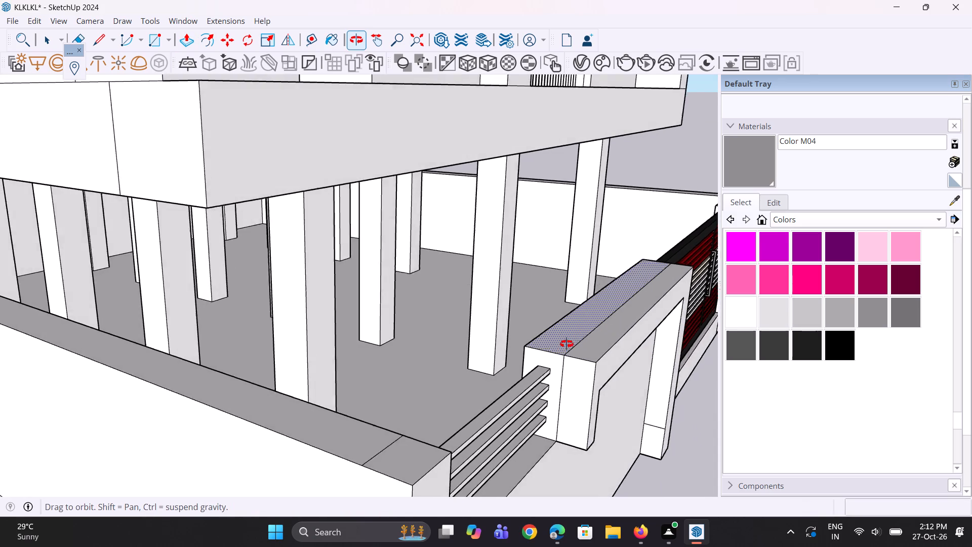
middle_click_drag(566, 344, 552, 346)
scroll(550, 363, "up", 6)
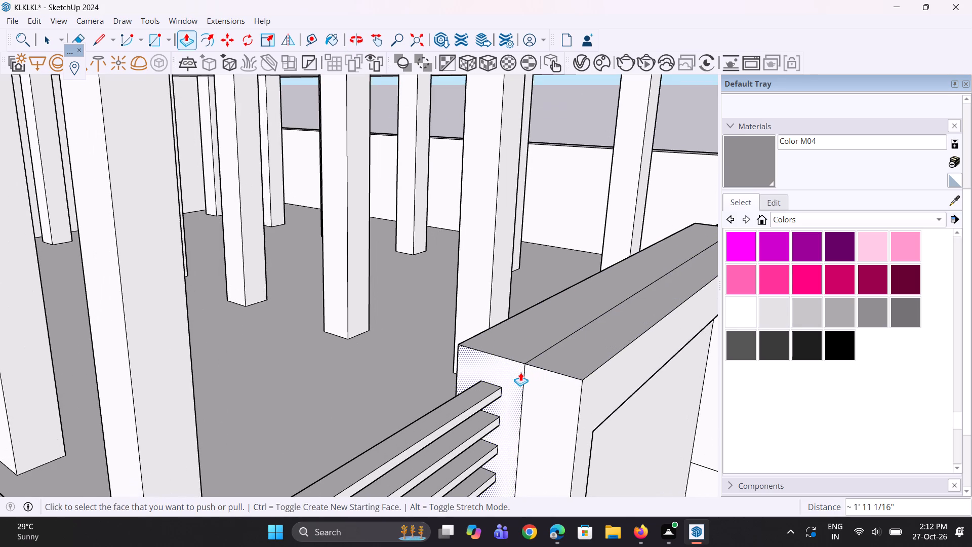
scroll(518, 369, "down", 5)
left_click(528, 330)
left_click(521, 399)
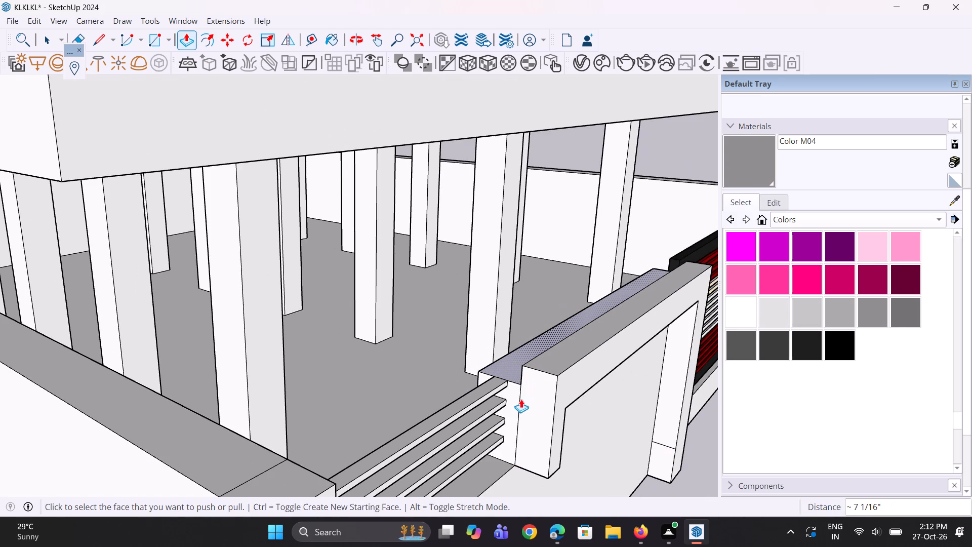
left_click(511, 379)
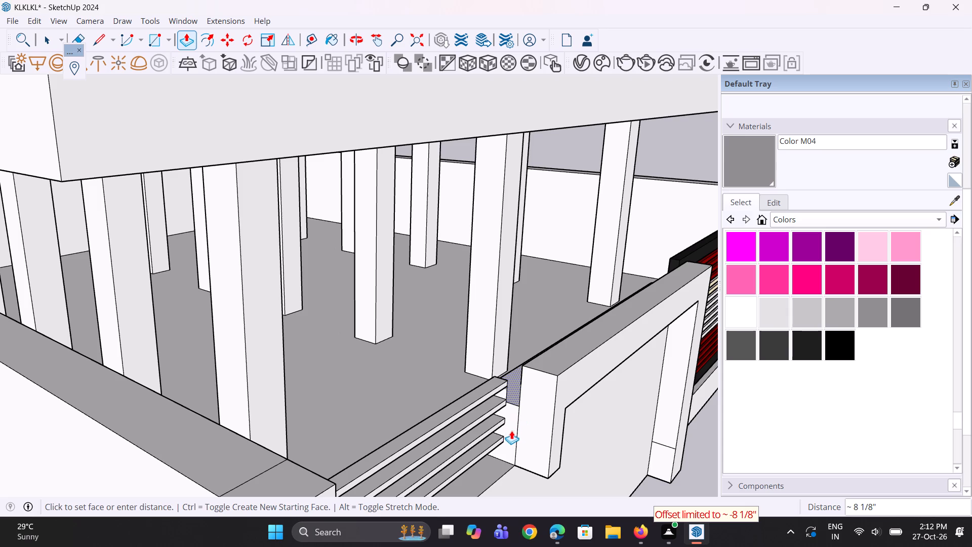
left_click(506, 455)
scroll(513, 387, "up", 5)
left_click(516, 385)
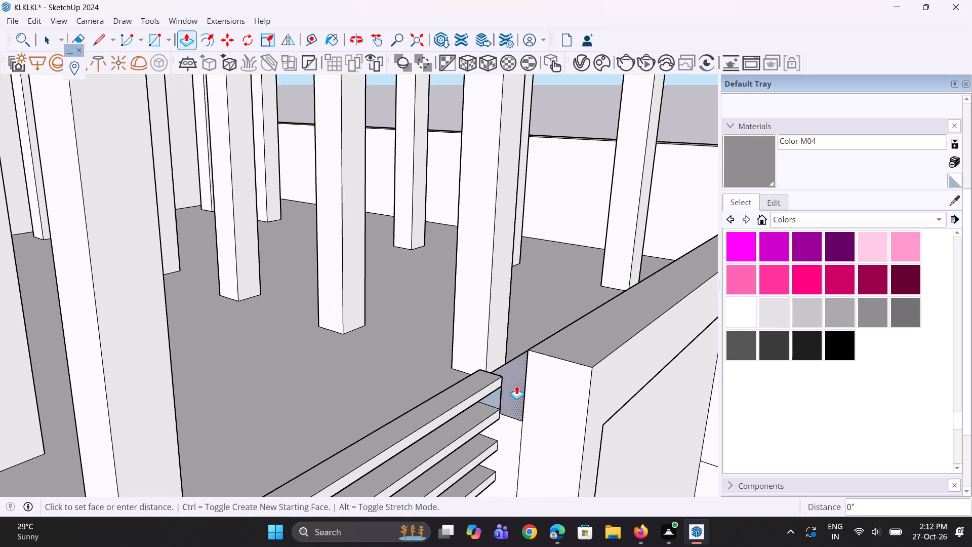
left_click(507, 453)
Push the remaining wall strip behind the frame down to the level of the barred opening's bottom.
scroll(463, 422, "down", 5)
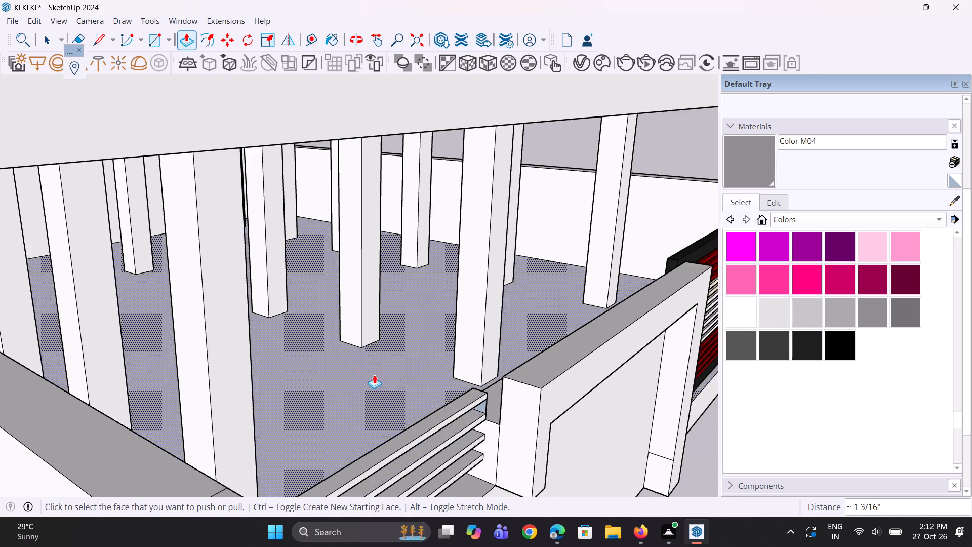
scroll(355, 369, "down", 5)
middle_click_drag(386, 386, 599, 402)
scroll(553, 335, "up", 5)
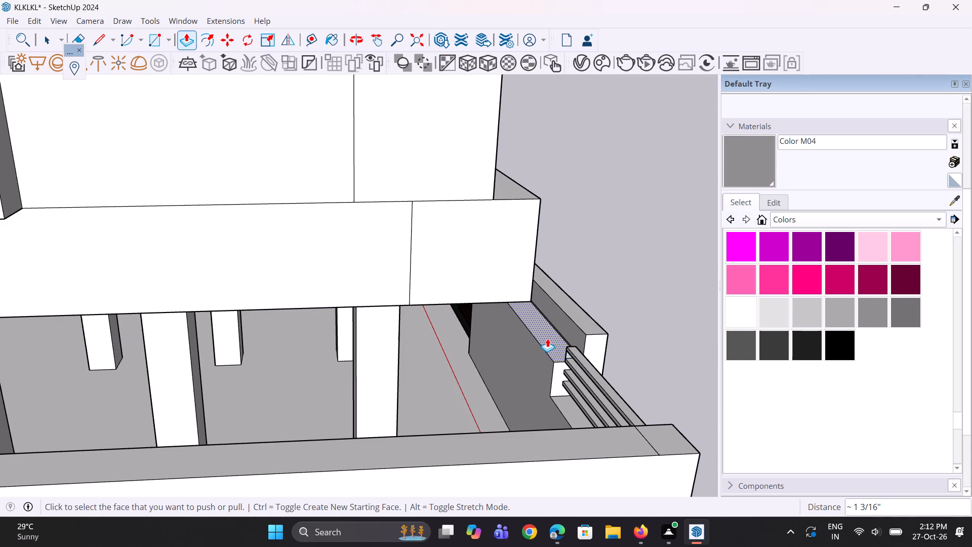
left_click(547, 339)
left_click(553, 401)
Pull the frame's back face inward to line up with the wall's inner face.
middle_click_drag(597, 367, 594, 373)
left_click(562, 329)
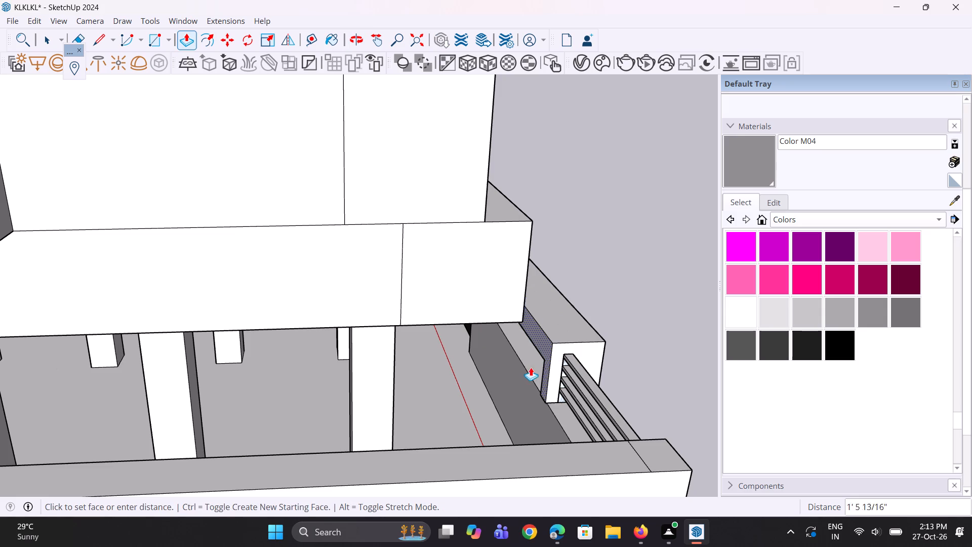
left_click(527, 381)
Delete the leftover face under the frame's top band to open up the gap above the low wall.
middle_click_drag(595, 388, 252, 342)
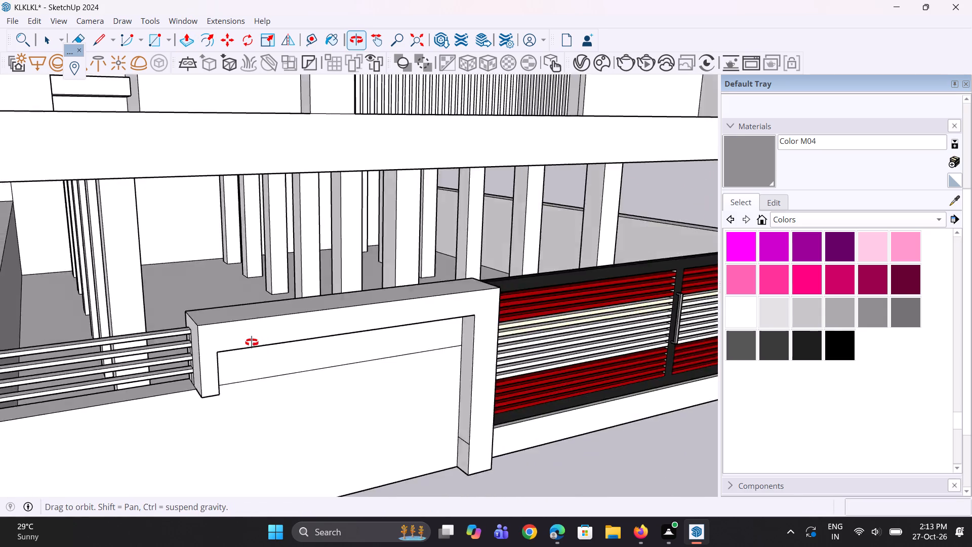
middle_click_drag(252, 342, 252, 340)
scroll(253, 334, "up", 3)
middle_click_drag(253, 333, 258, 314)
key("space")
left_click(263, 310)
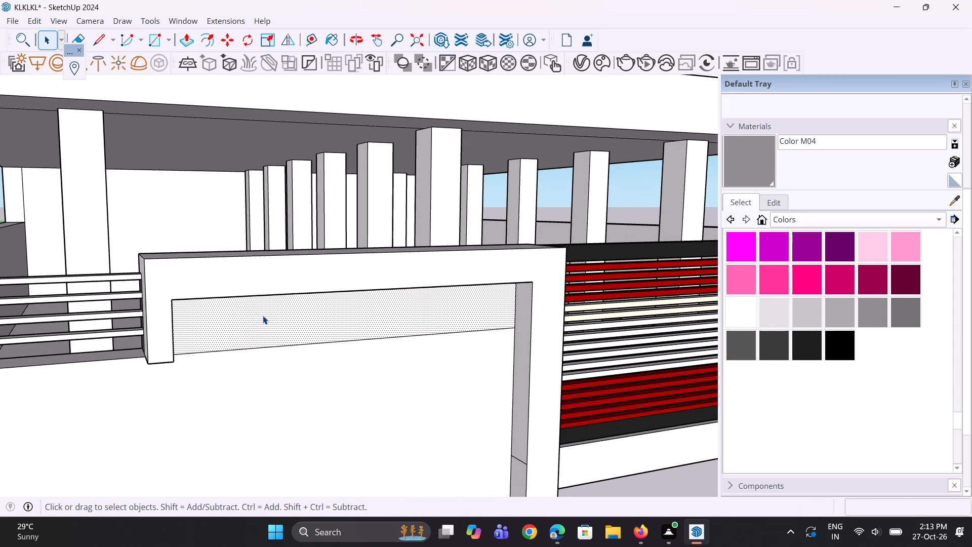
key("Delete")
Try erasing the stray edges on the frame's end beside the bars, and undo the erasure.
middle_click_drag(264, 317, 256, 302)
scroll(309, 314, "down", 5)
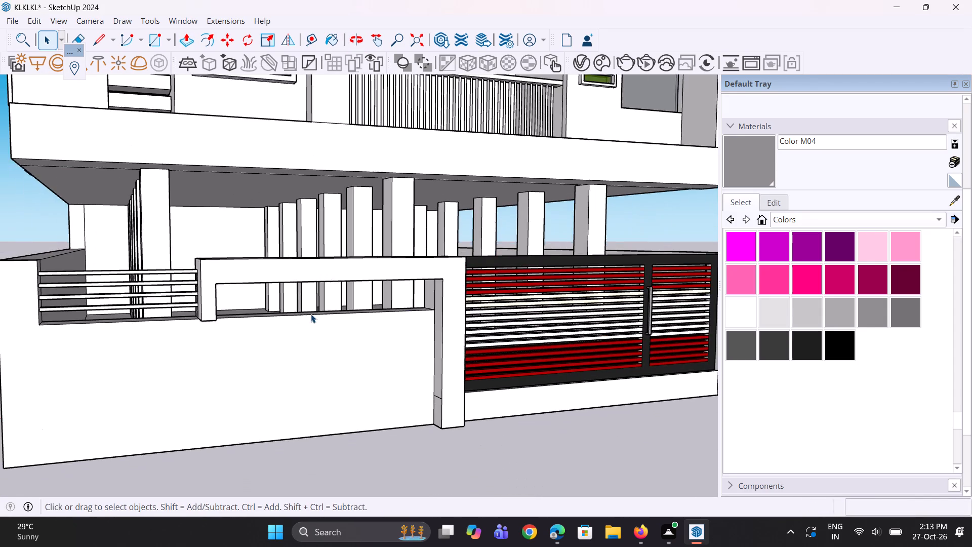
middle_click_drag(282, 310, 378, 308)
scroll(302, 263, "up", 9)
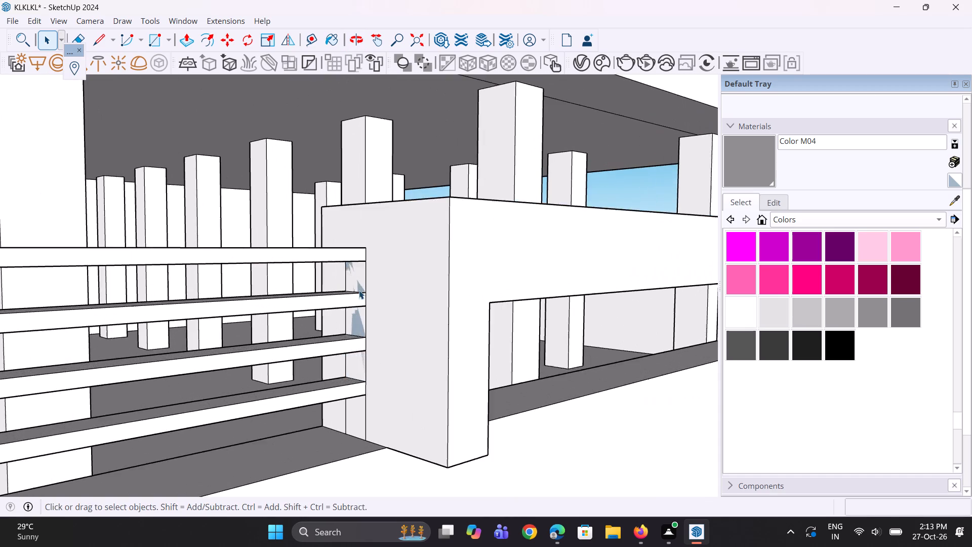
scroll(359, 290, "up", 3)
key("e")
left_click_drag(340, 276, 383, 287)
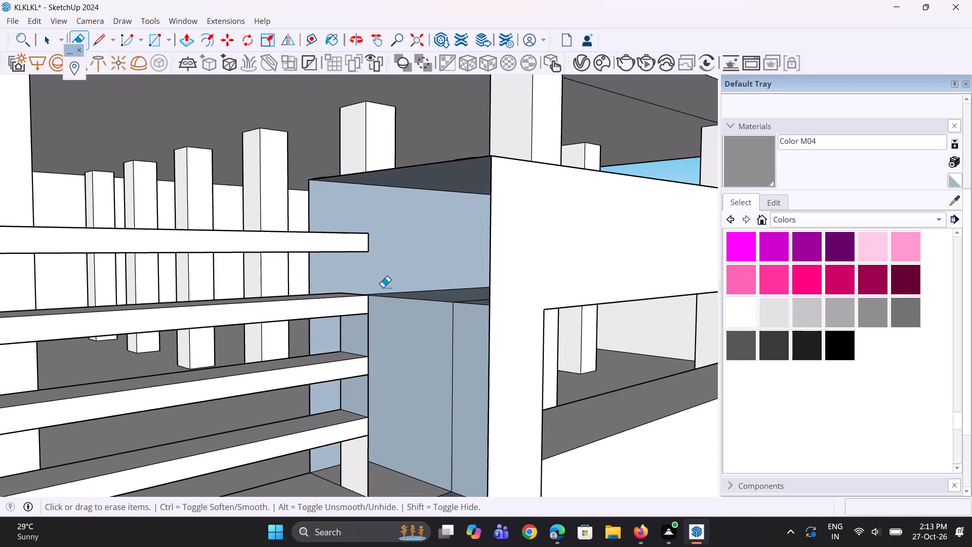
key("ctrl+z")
Push/pull the recessed patches between the horizontal bars to line up with the frame's end face.
middle_click_drag(386, 305, 308, 311)
scroll(307, 311, "down", 3)
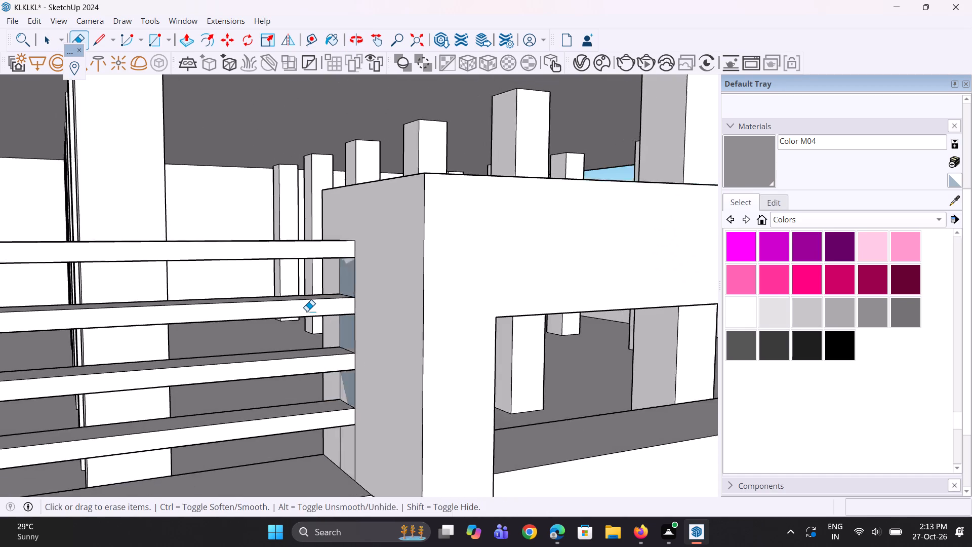
scroll(307, 311, "down", 2)
middle_click_drag(315, 309, 325, 299)
scroll(355, 298, "up", 2)
key("p")
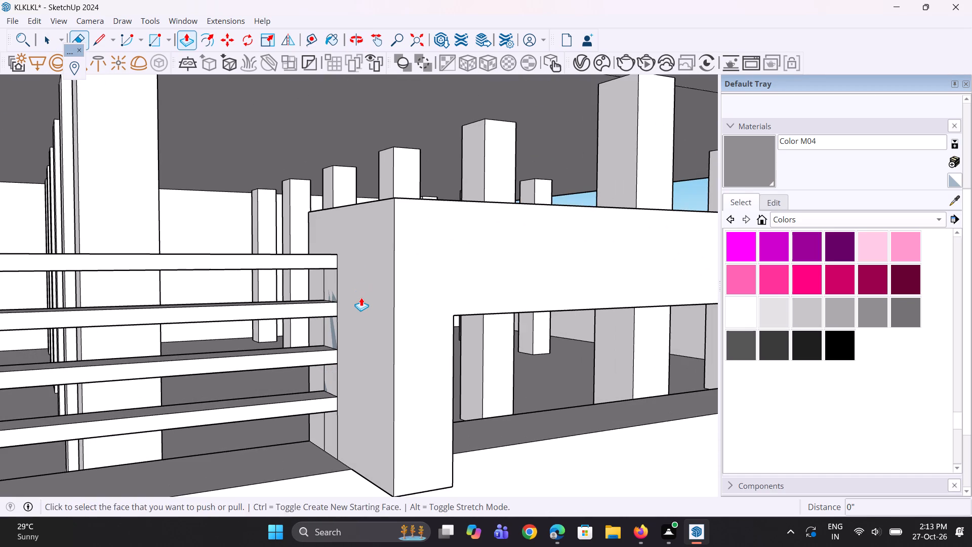
left_click(361, 297)
key("Escape")
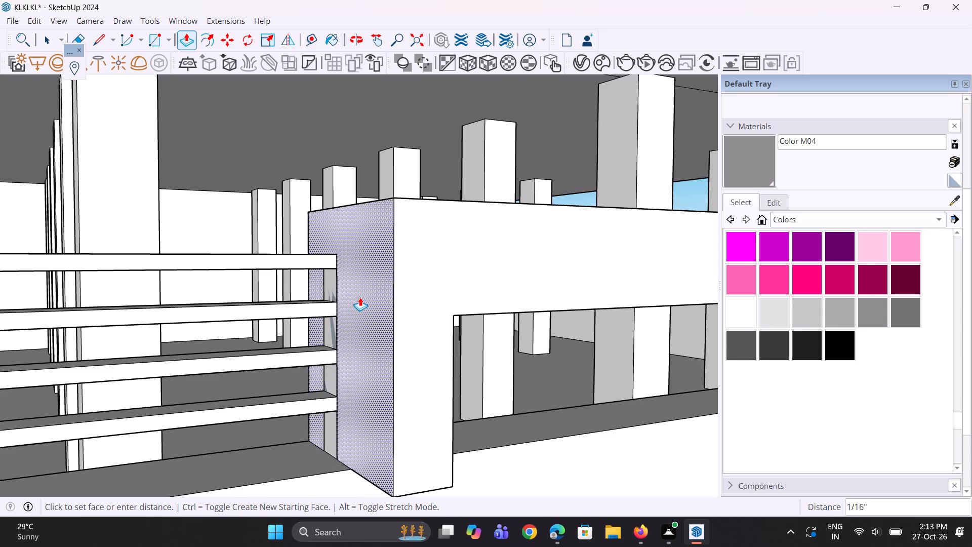
scroll(341, 292, "up", 3)
left_click(325, 282)
left_click(342, 283)
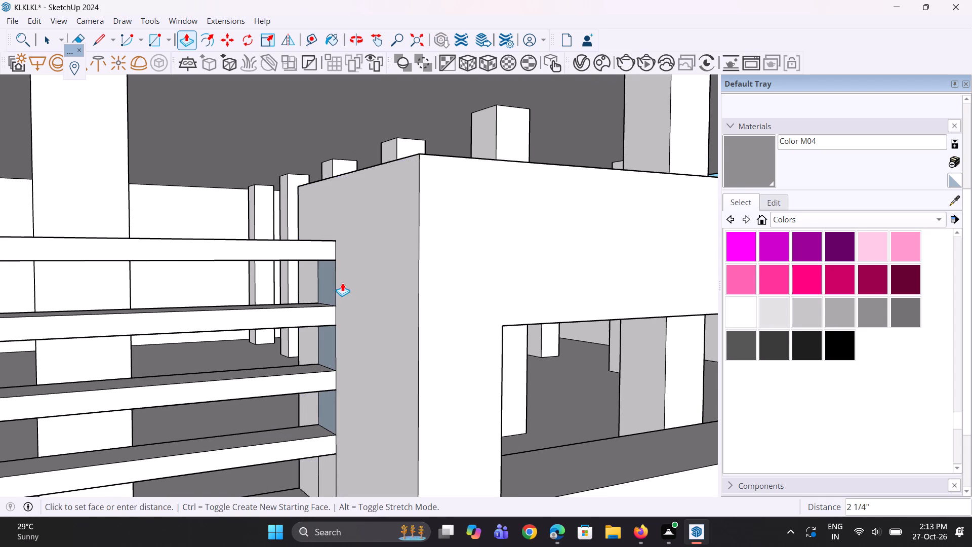
middle_click_drag(372, 307, 558, 286)
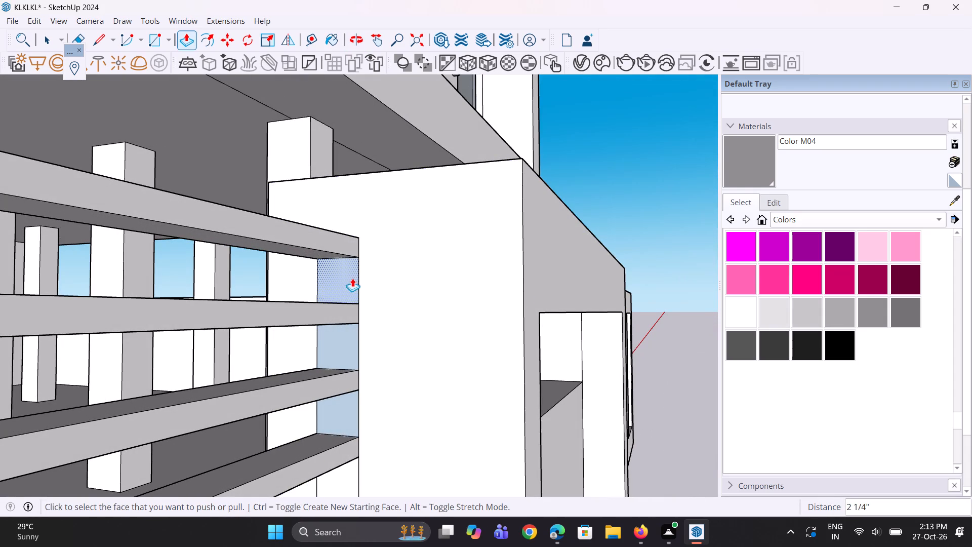
left_click(352, 278)
left_click(369, 266)
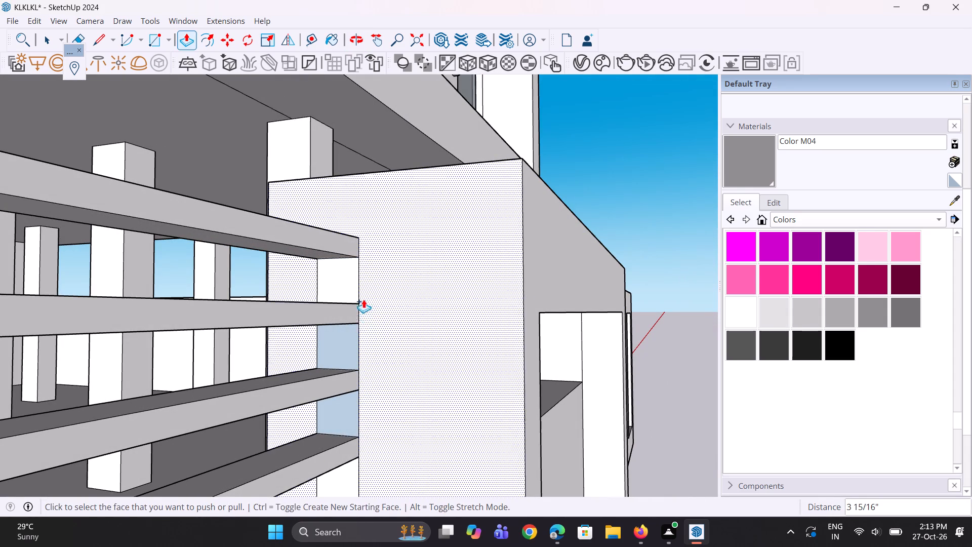
double_click(352, 332)
double_click(347, 399)
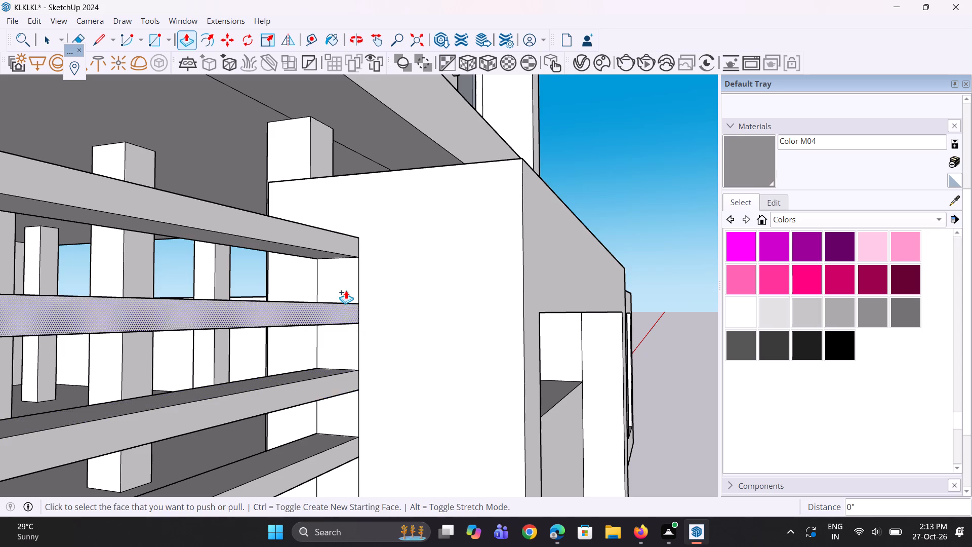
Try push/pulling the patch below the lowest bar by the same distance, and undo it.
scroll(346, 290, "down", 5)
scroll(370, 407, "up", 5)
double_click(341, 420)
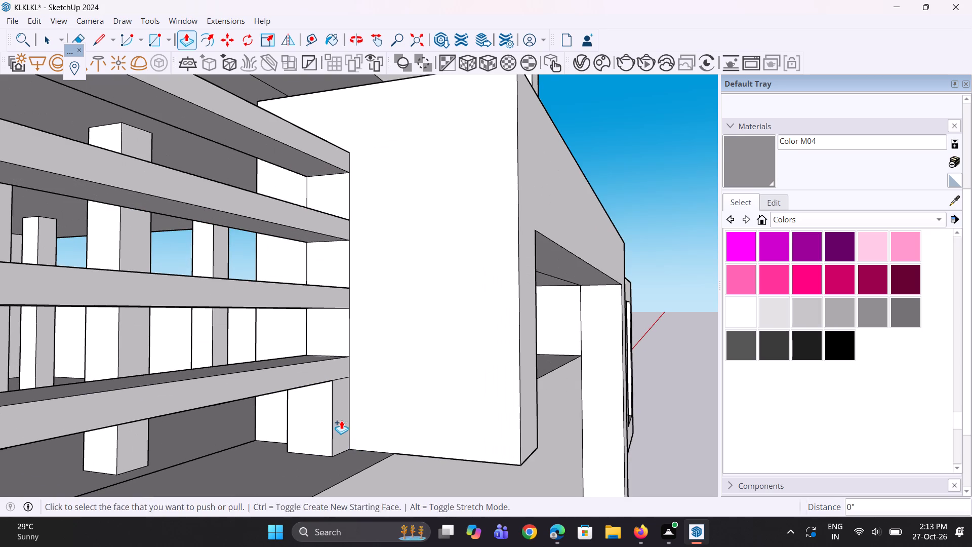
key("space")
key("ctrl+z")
Erase the leftover dividing lines between and below the bars to merge the frame's end into one clean face.
scroll(341, 420, "up", 3, "ctrl")
key("e")
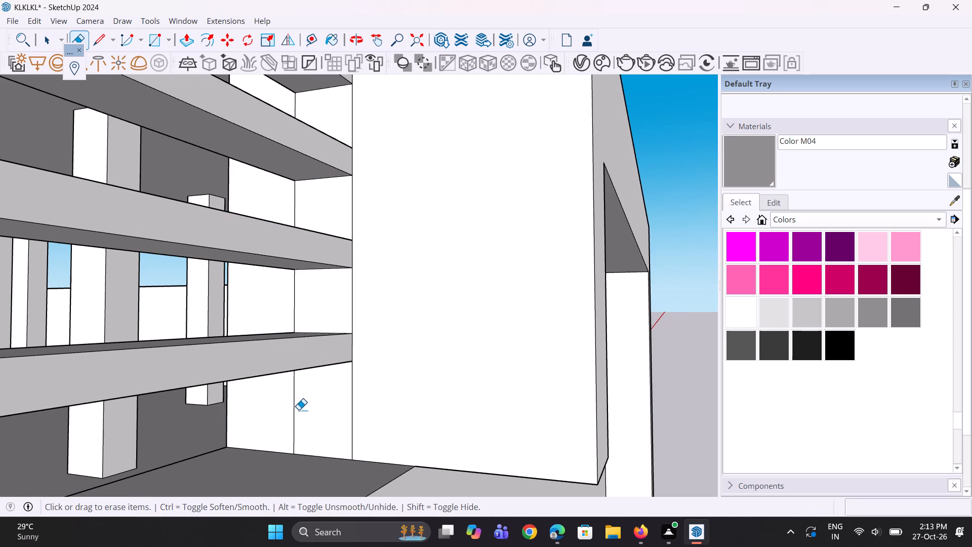
left_click(295, 406)
left_click(353, 415)
left_click_drag(358, 321, 349, 317)
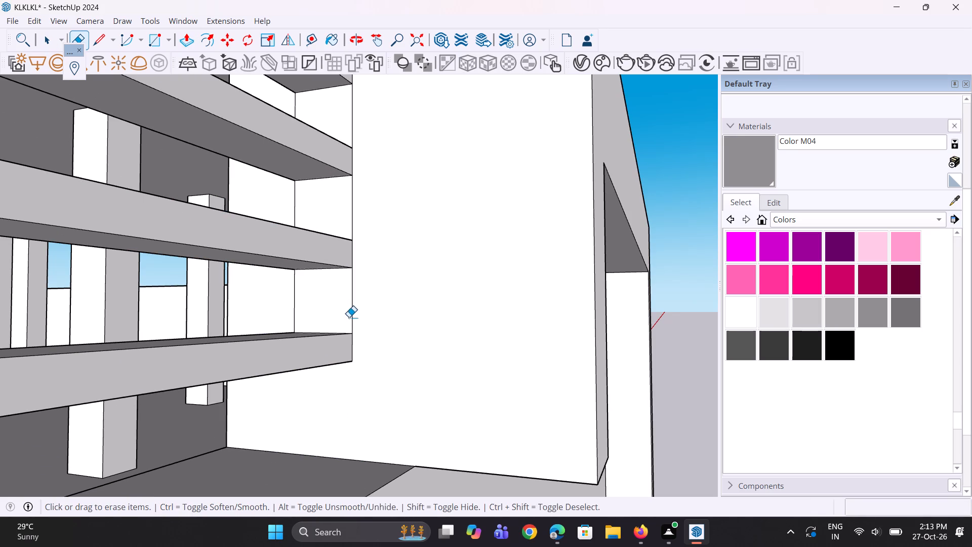
left_click_drag(349, 317, 296, 303)
left_click_drag(348, 205, 356, 213)
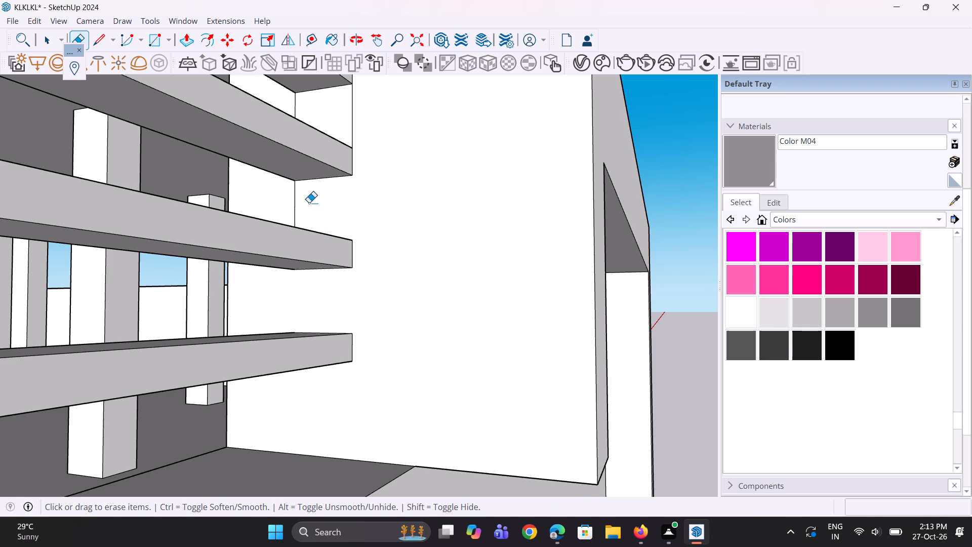
left_click(292, 204)
middle_click_drag(308, 262, 295, 287)
scroll(311, 224, "up", 3)
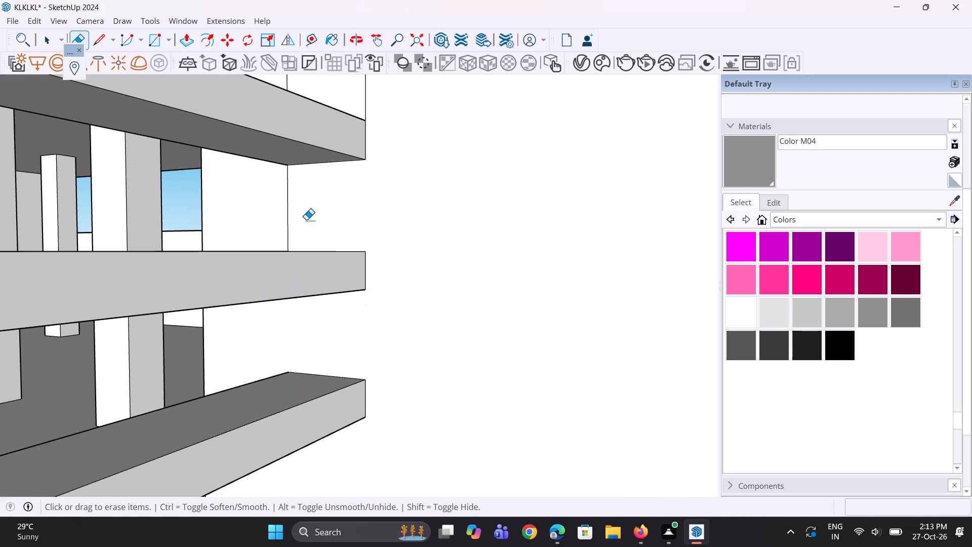
left_click_drag(287, 217, 298, 219)
scroll(289, 267, "down", 10)
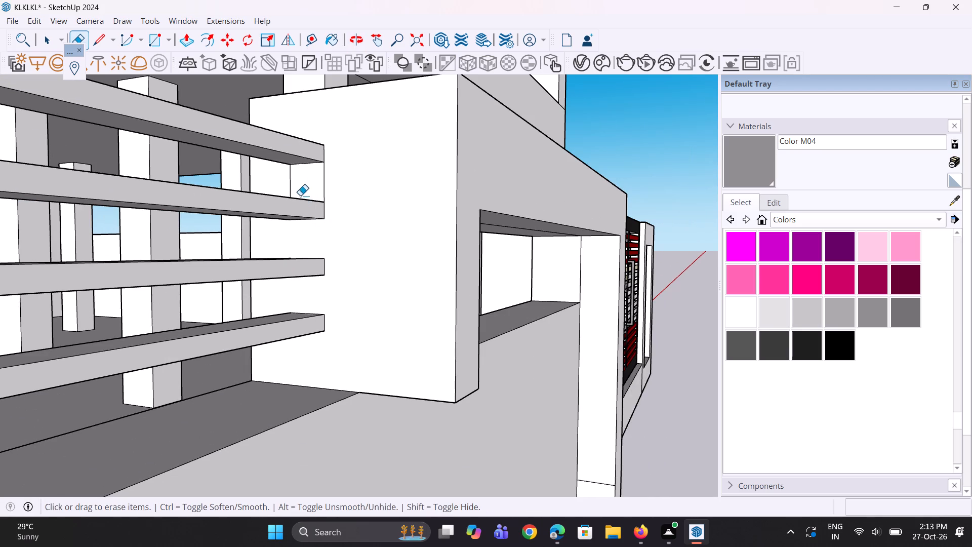
left_click_drag(288, 182, 280, 176)
left_click_drag(289, 177, 300, 183)
left_click_drag(309, 180, 348, 194)
Erase the stray horizontal line near the base of the frame leg beside the slatted gate.
scroll(339, 291, "down", 2)
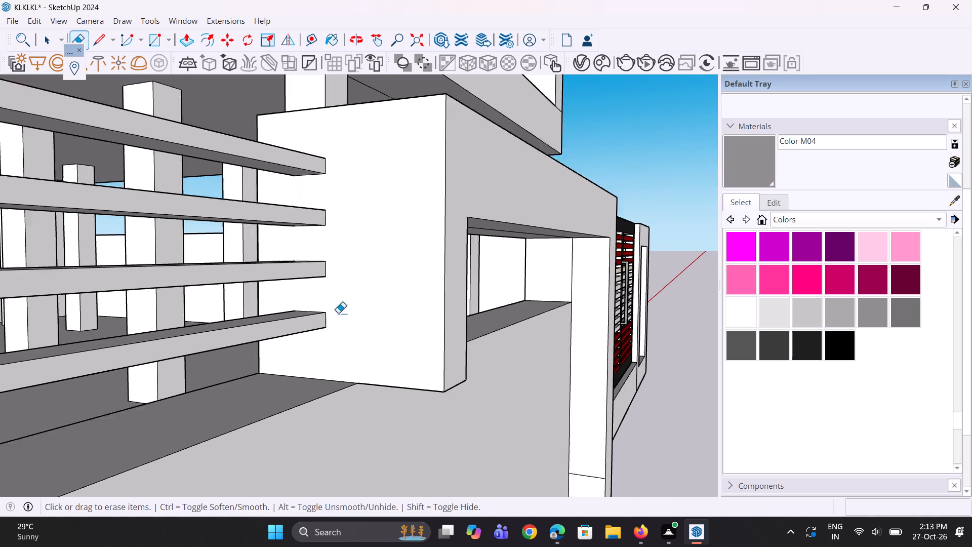
scroll(338, 313, "down", 3)
middle_click_drag(417, 317, 220, 330)
scroll(221, 328, "down", 12)
middle_click_drag(279, 345, 323, 315)
scroll(417, 417, "up", 16)
left_click_drag(380, 318, 379, 330)
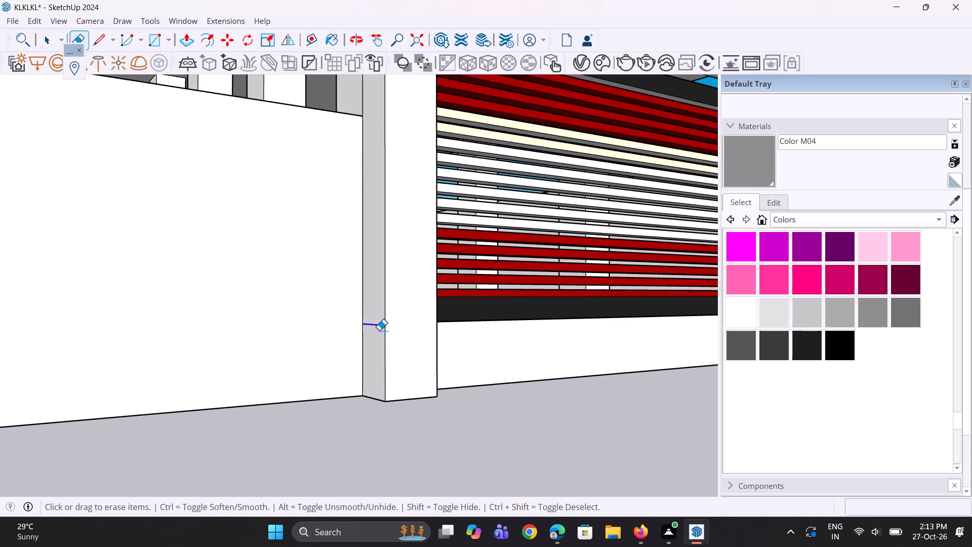
left_click_drag(379, 330, 379, 331)
Push the frame's front face back 6 1/4" toward the low wall.
scroll(370, 336, "down", 11)
middle_click_drag(390, 330, 388, 343)
scroll(388, 343, "down", 1)
scroll(348, 268, "up", 1)
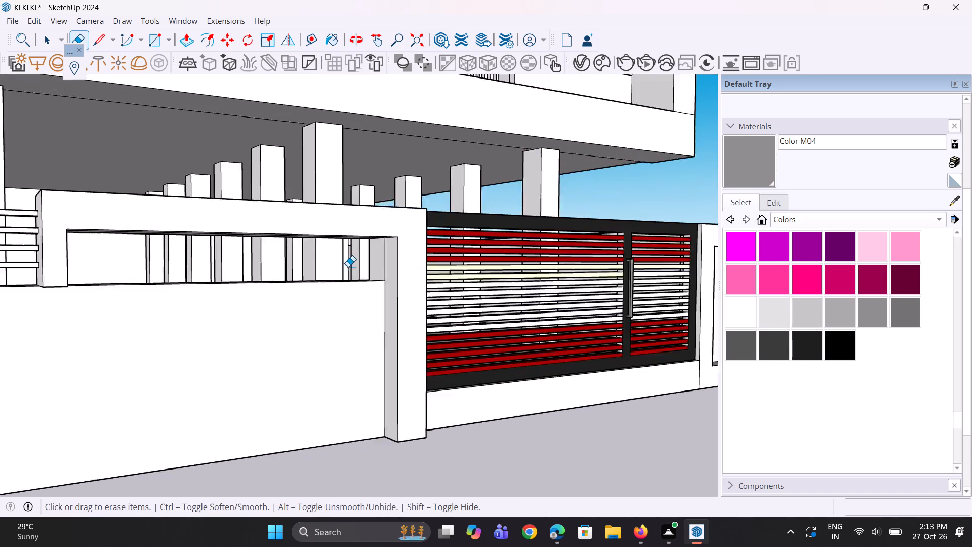
scroll(348, 267, "up", 4)
scroll(384, 311, "down", 5)
scroll(447, 335, "down", 5)
middle_click_drag(217, 332, 167, 338)
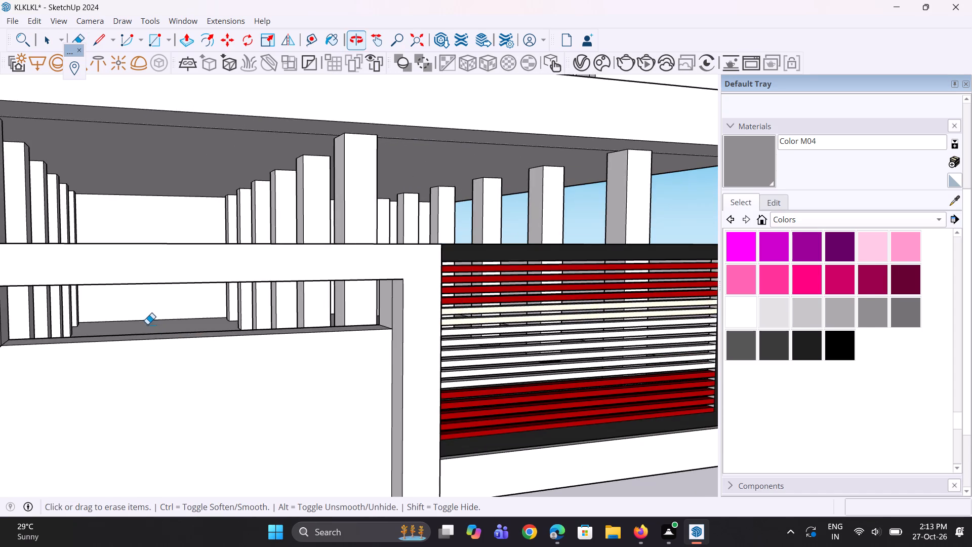
scroll(162, 330, "down", 4)
scroll(11, 323, "up", 1)
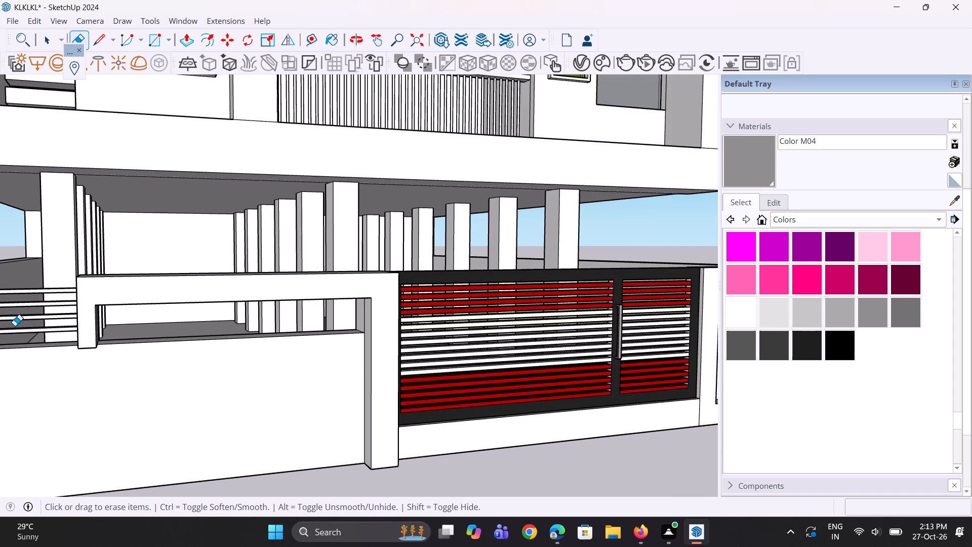
scroll(17, 331, "up", 2)
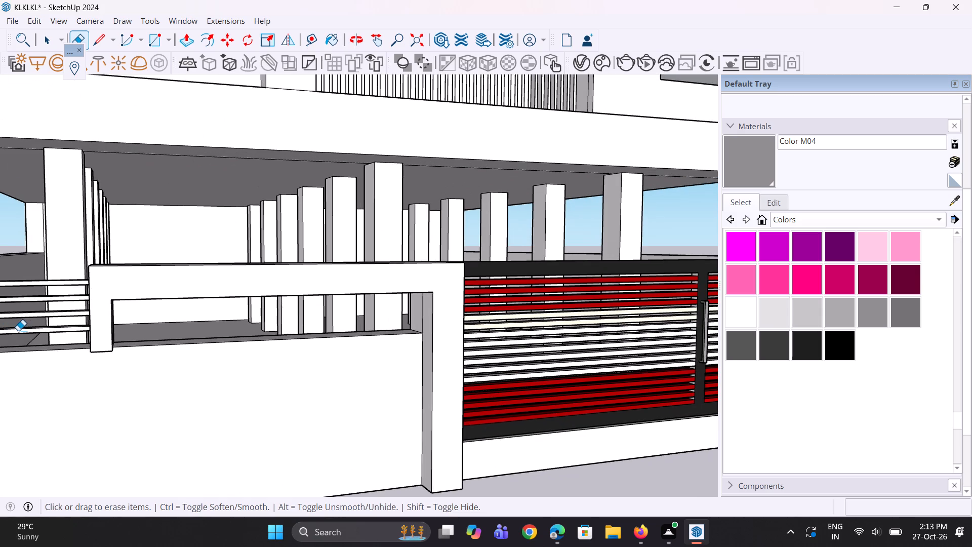
middle_click_drag(33, 336, 108, 346)
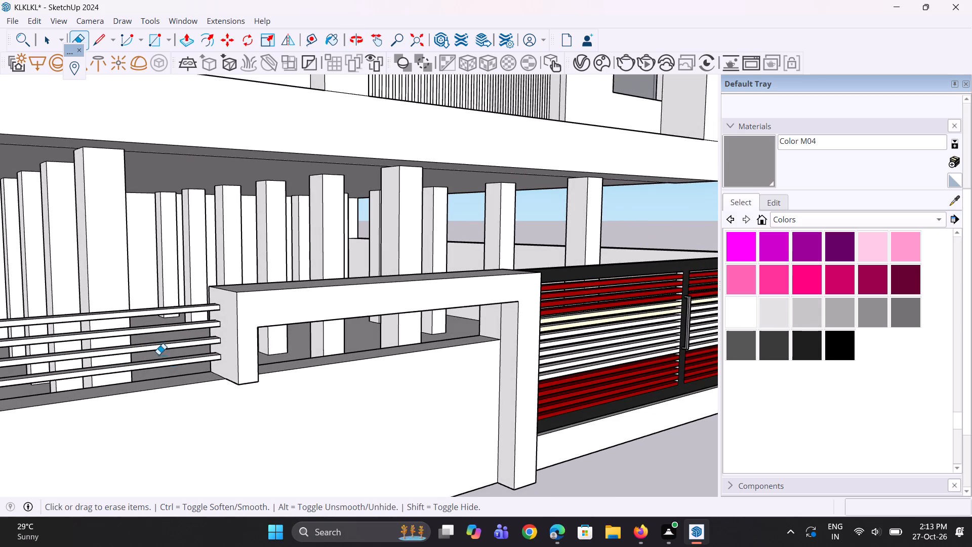
key("p")
scroll(238, 377, "up", 2)
left_click(249, 374)
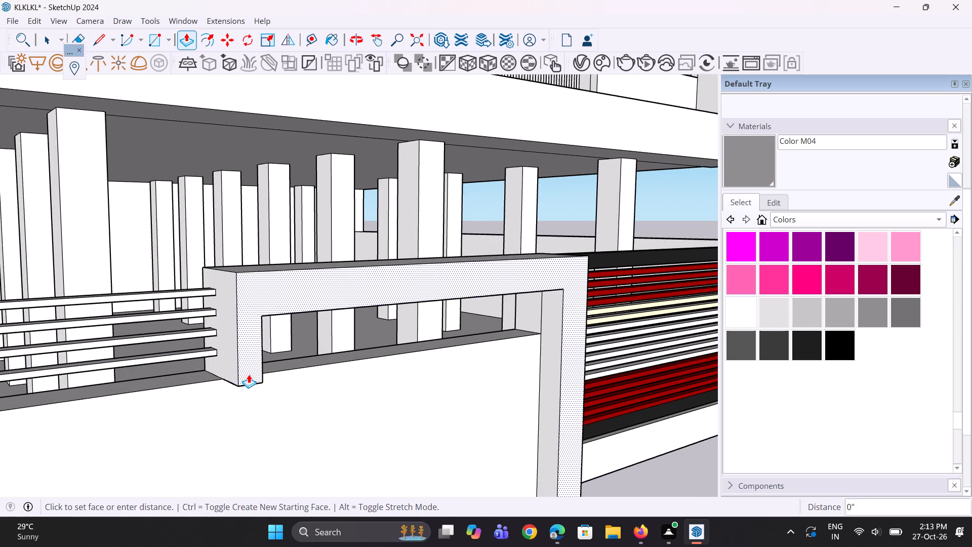
left_click(242, 370)
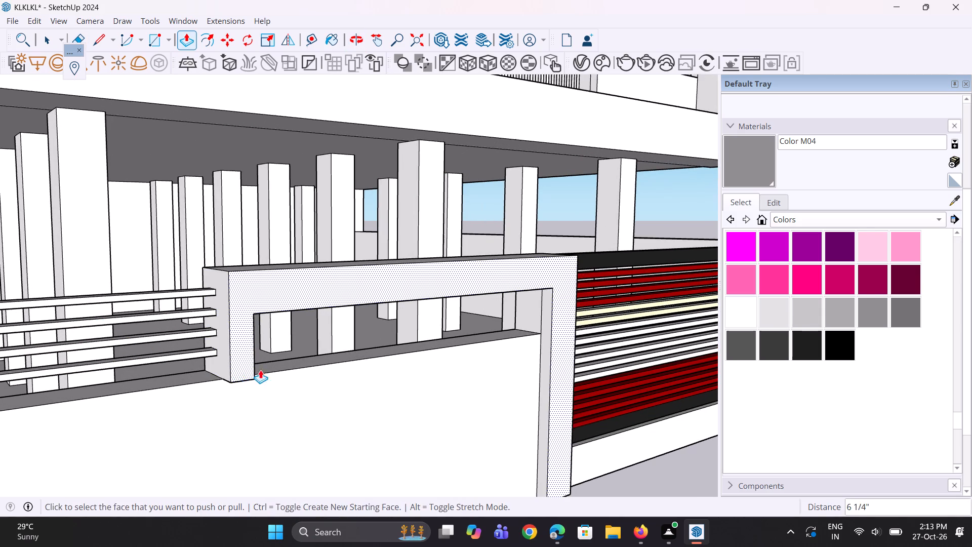
Draw a rectangle about 9" by 12" on the low wall's front face, starting from its upper edge under the frame's opening.
middle_click_drag(273, 370, 214, 386)
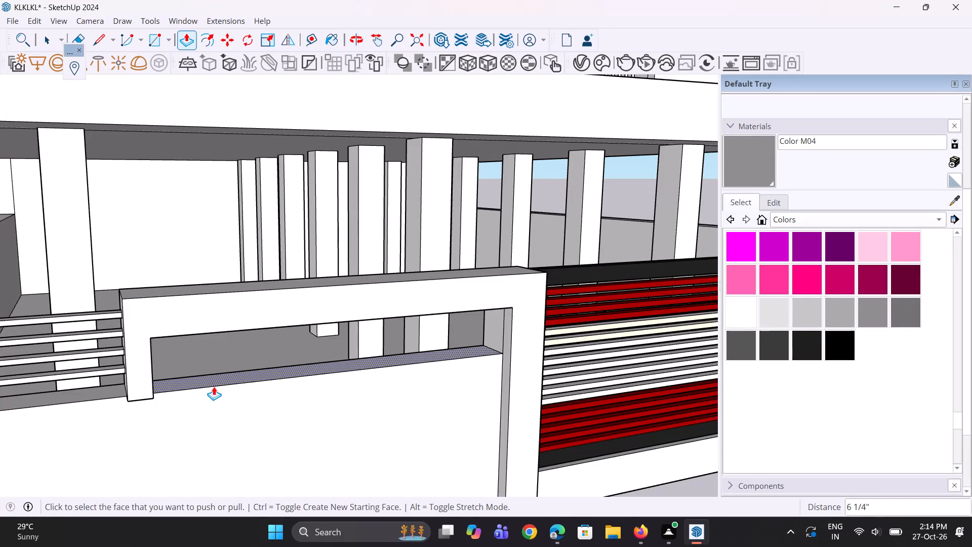
scroll(217, 375, "up", 1)
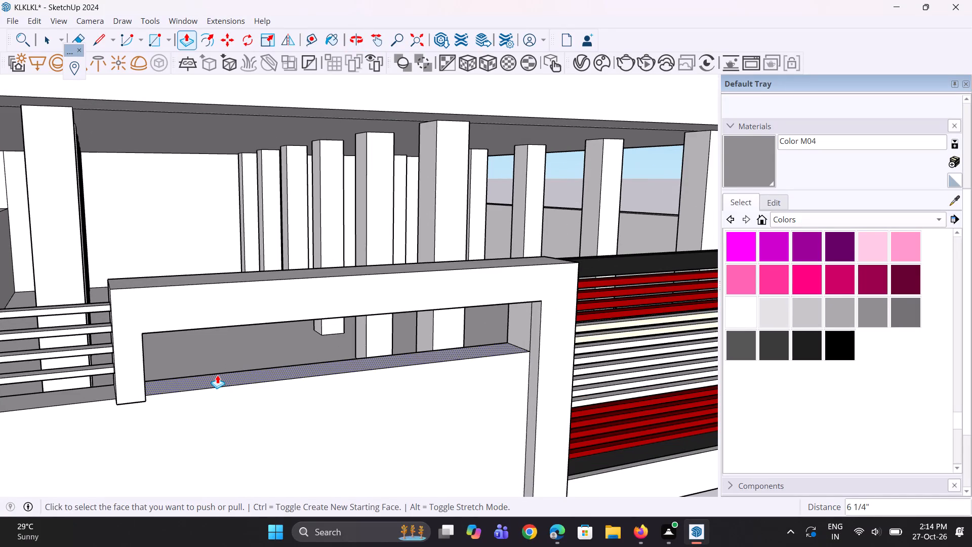
key("r")
scroll(208, 432, "up", 3)
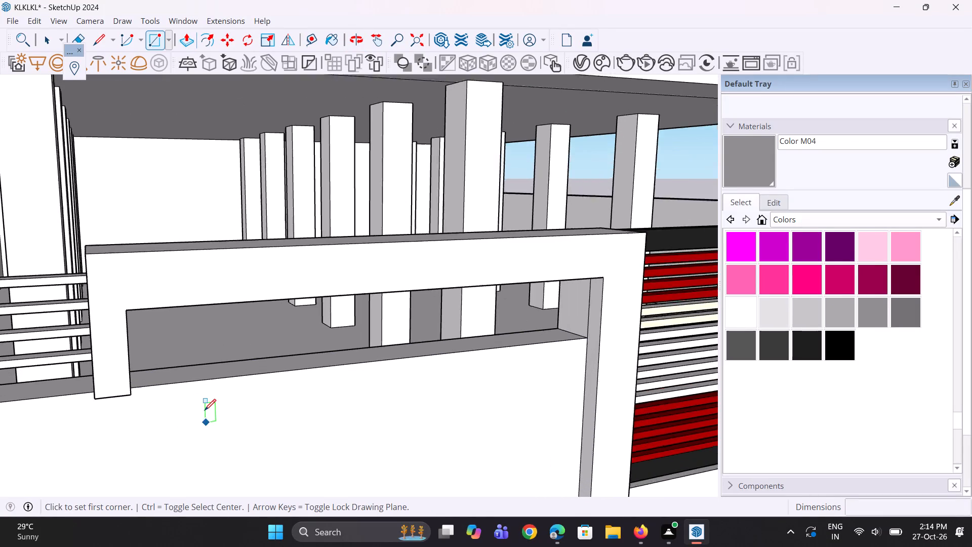
scroll(203, 407, "up", 1)
left_click(179, 375)
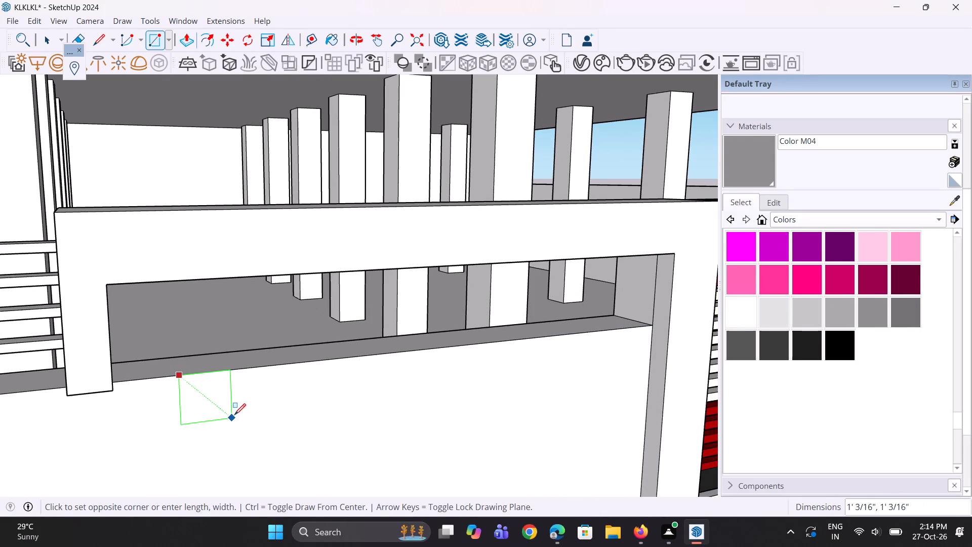
left_click(219, 419)
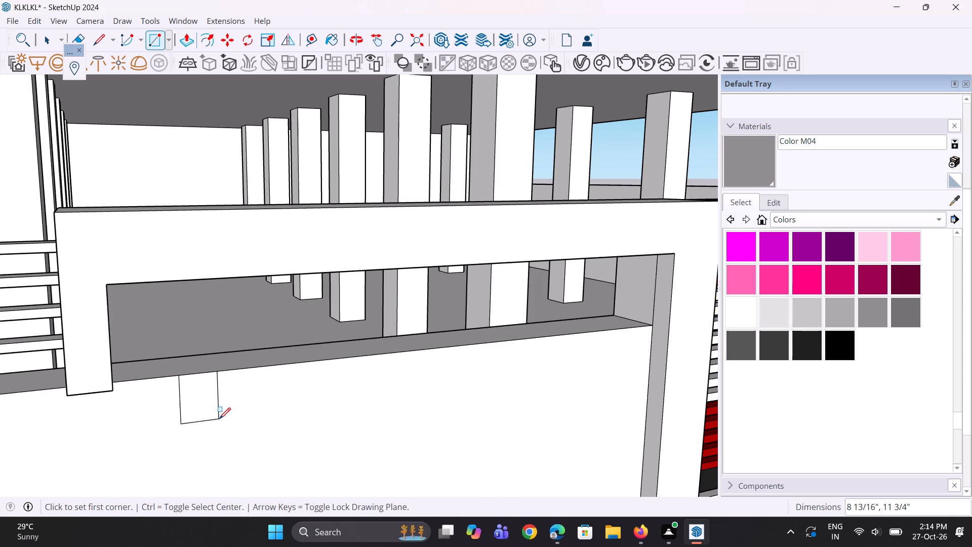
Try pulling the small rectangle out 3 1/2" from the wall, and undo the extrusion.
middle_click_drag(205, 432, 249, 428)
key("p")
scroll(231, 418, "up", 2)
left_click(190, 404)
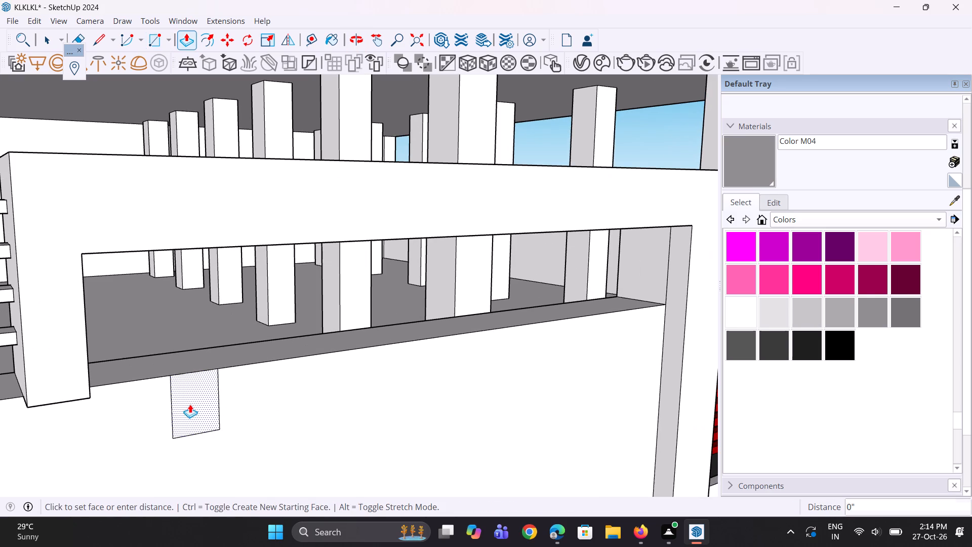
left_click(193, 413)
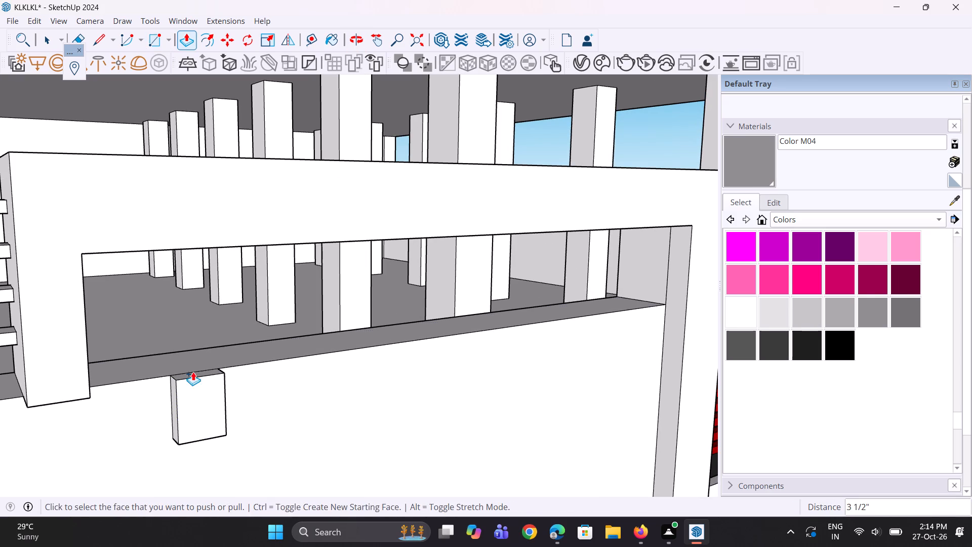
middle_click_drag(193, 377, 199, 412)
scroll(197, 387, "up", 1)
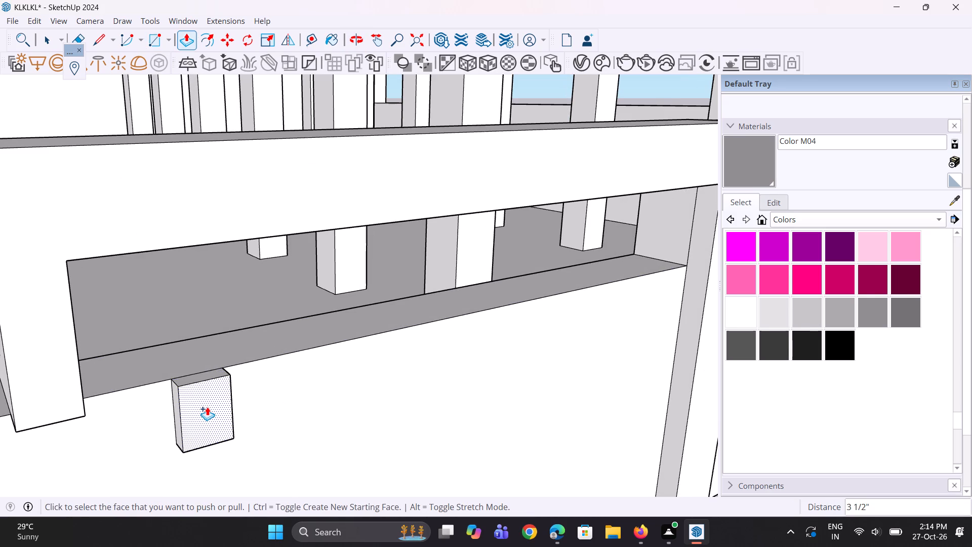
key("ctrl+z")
Copy the small rectangle along the wall's upper edge at about 1' 1" spacing, multiplied to two copies.
scroll(213, 418, "up", 1)
middle_click_drag(213, 418, 188, 382)
key("space")
left_click(182, 392)
key("m")
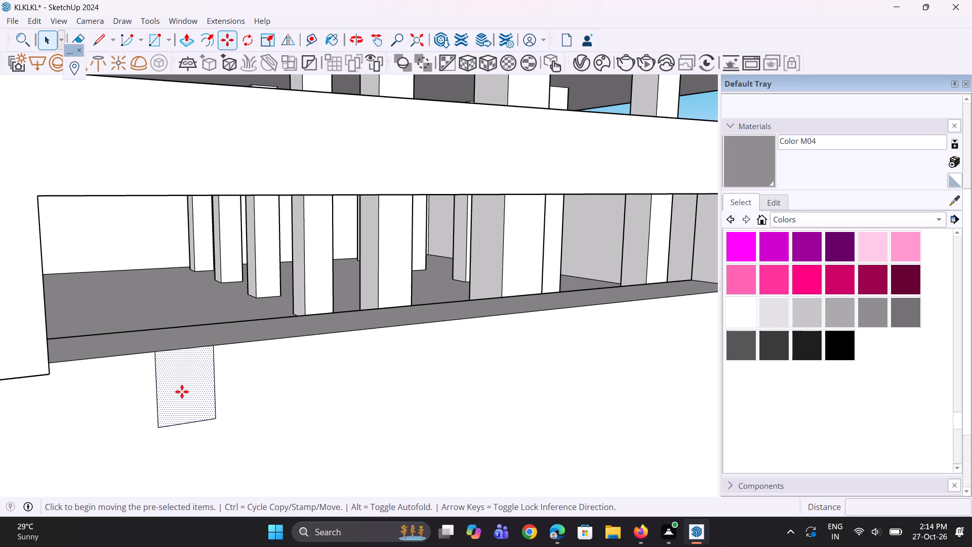
left_click(182, 392)
left_click(265, 386)
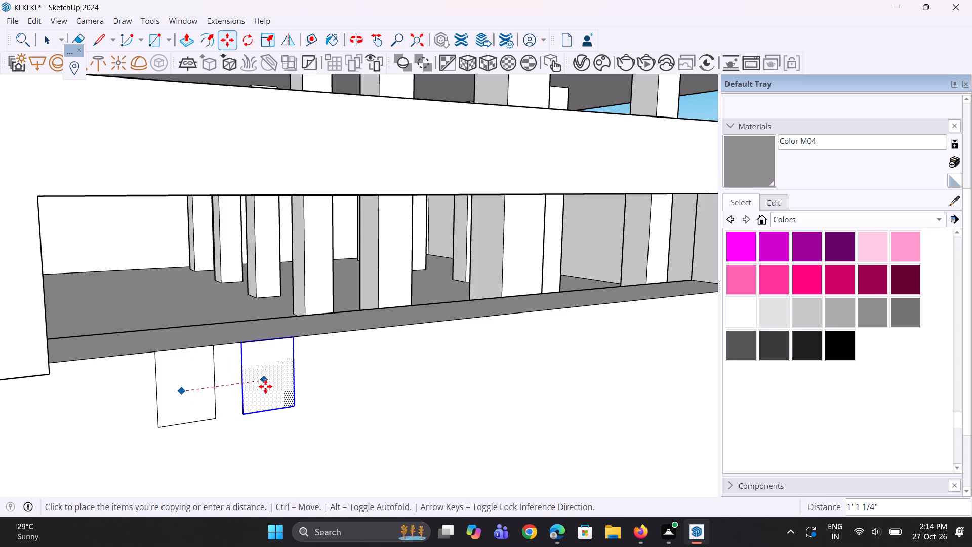
type("*2")
key("Return")
middle_click_drag(225, 419, 216, 418)
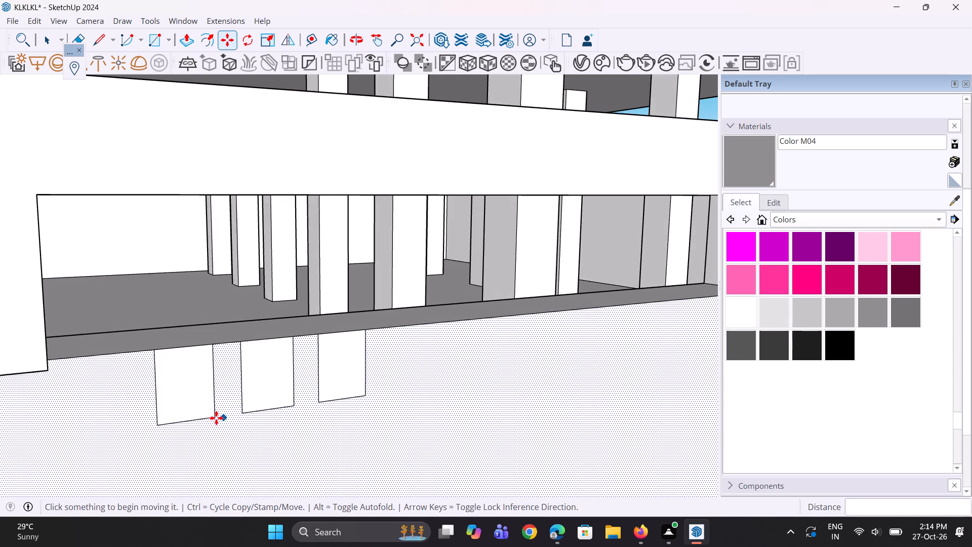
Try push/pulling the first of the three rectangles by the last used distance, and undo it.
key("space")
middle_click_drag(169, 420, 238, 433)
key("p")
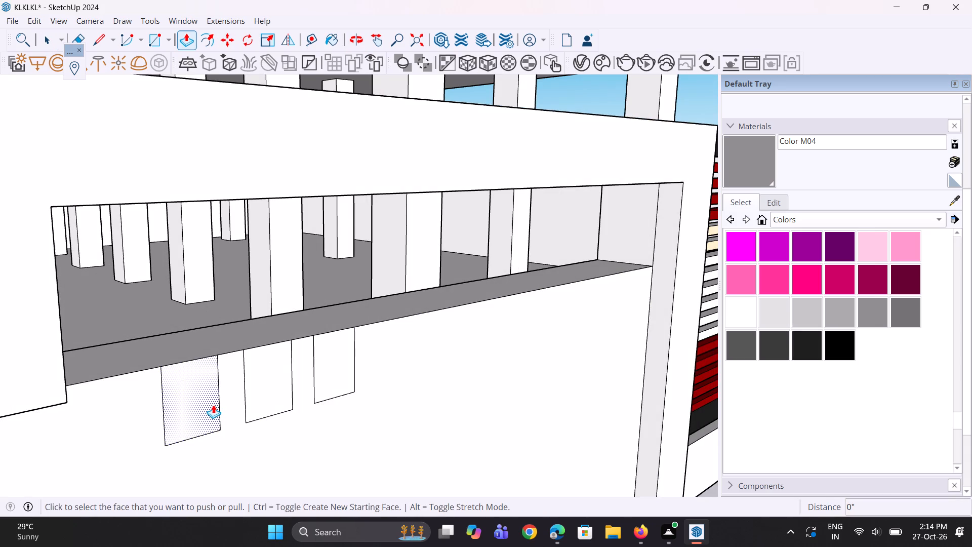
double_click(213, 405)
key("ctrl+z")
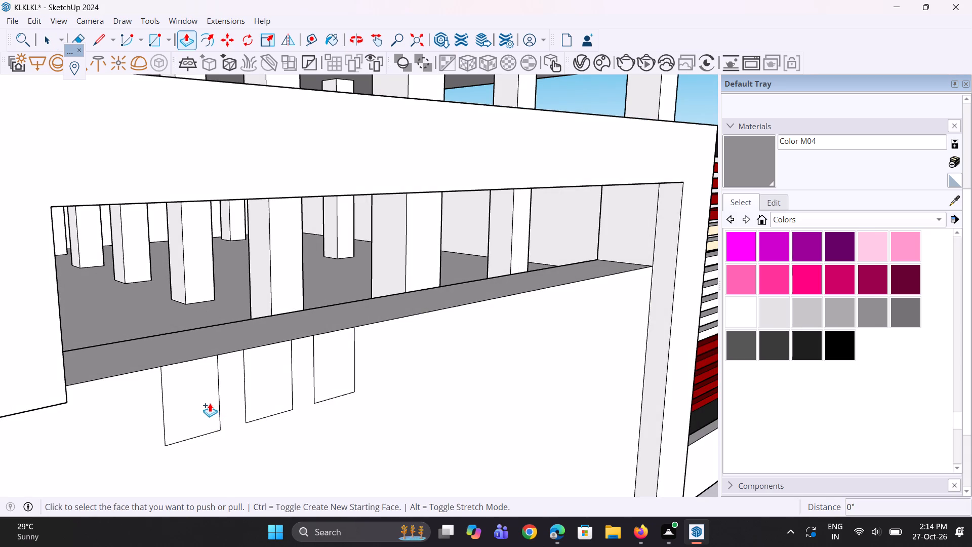
Push/pull the three small rectangles out from the low wall's front face by the same distance, forming three blocks.
left_click(209, 402)
left_click(217, 413)
double_click(273, 395)
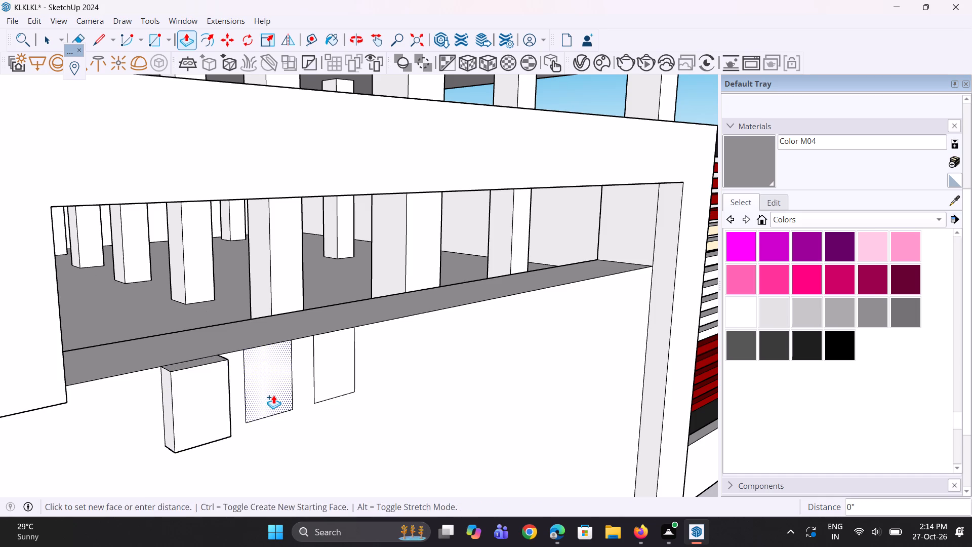
double_click(333, 384)
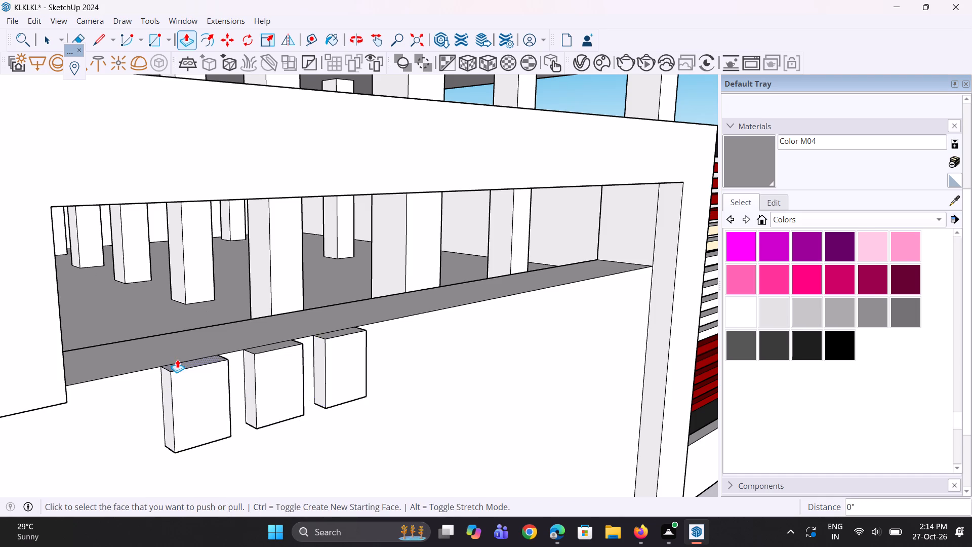
Raise the top faces of all three blocks about 1' 11 9/16", up to the open frame's top beam.
scroll(177, 359, "up", 1)
left_click(189, 368)
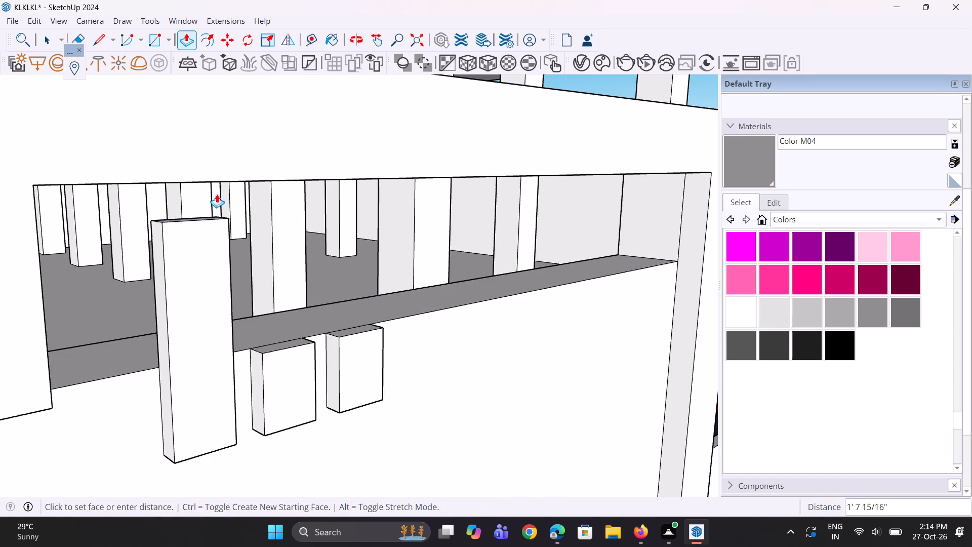
left_click(221, 177)
scroll(282, 367, "up", 2)
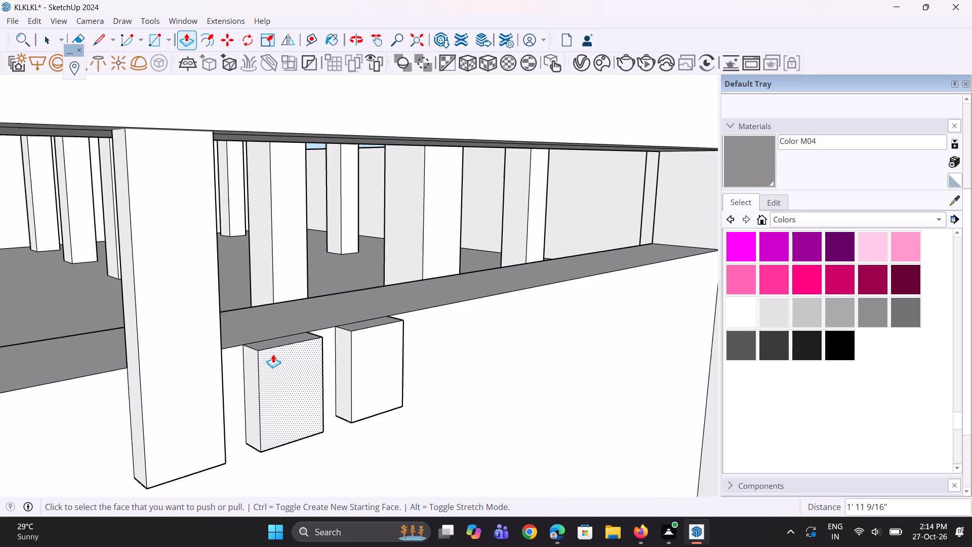
scroll(273, 354, "up", 1)
double_click(281, 344)
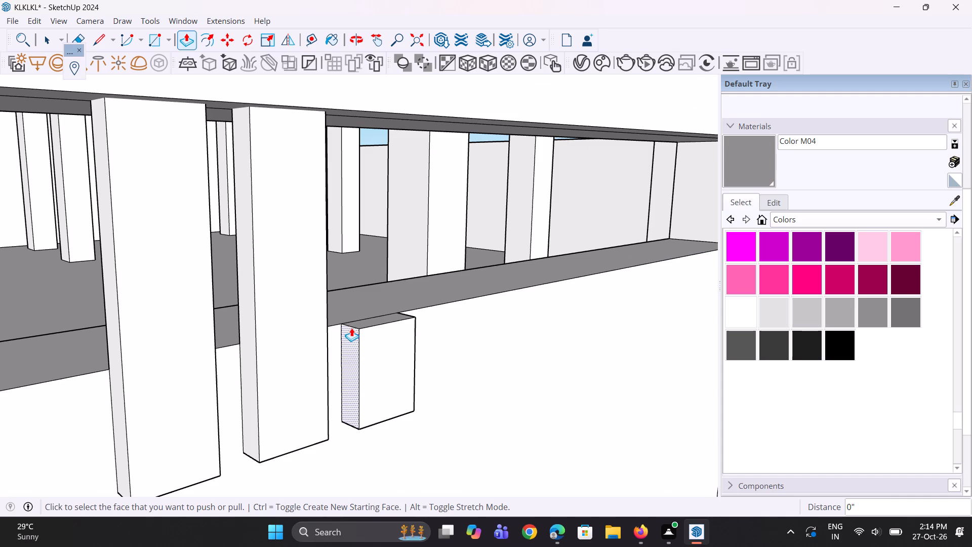
double_click(366, 325)
Examine the three raised blocks and the whole front elevation with its boundary wall and gate.
scroll(325, 362, "down", 11)
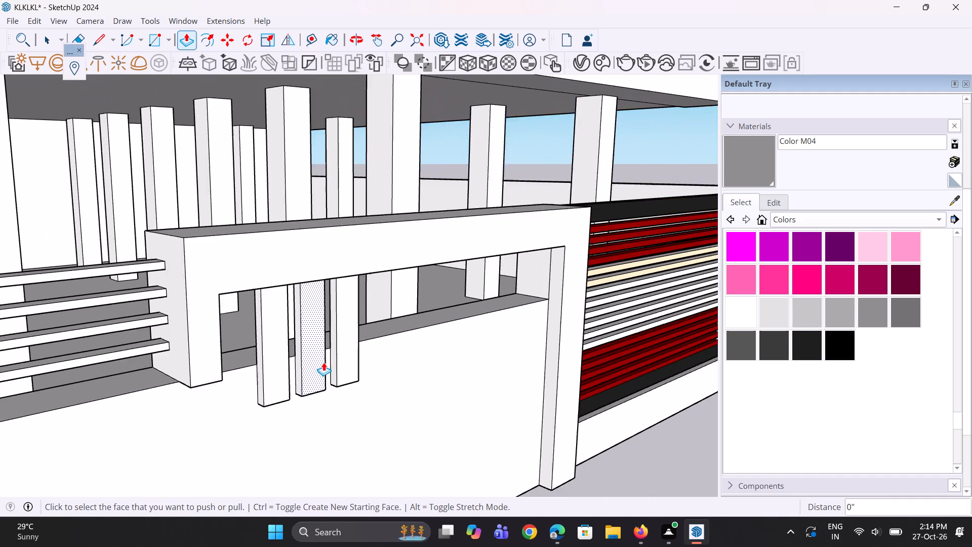
middle_click_drag(323, 371, 227, 325)
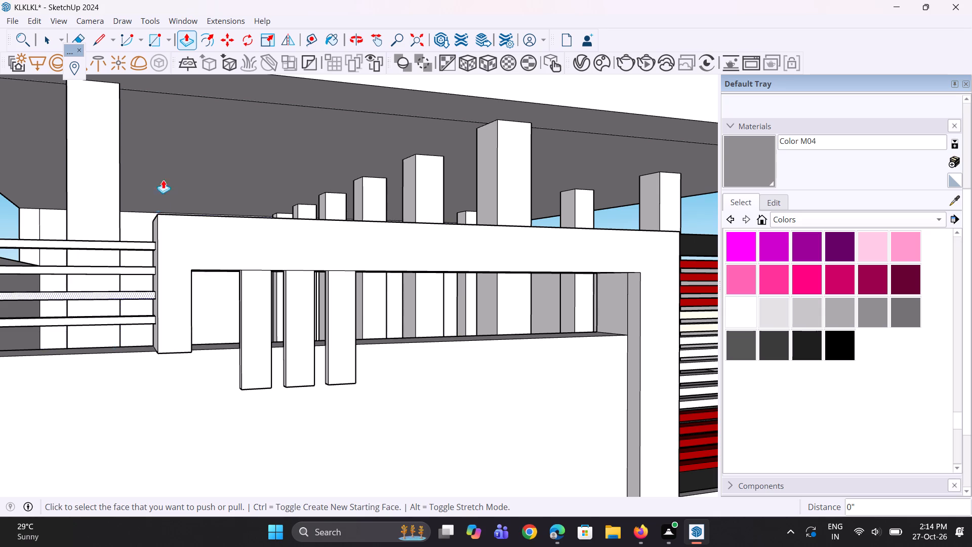
scroll(186, 216, "down", 5)
scroll(305, 336, "down", 4)
middle_click_drag(294, 349, 238, 384)
scroll(238, 386, "down", 2)
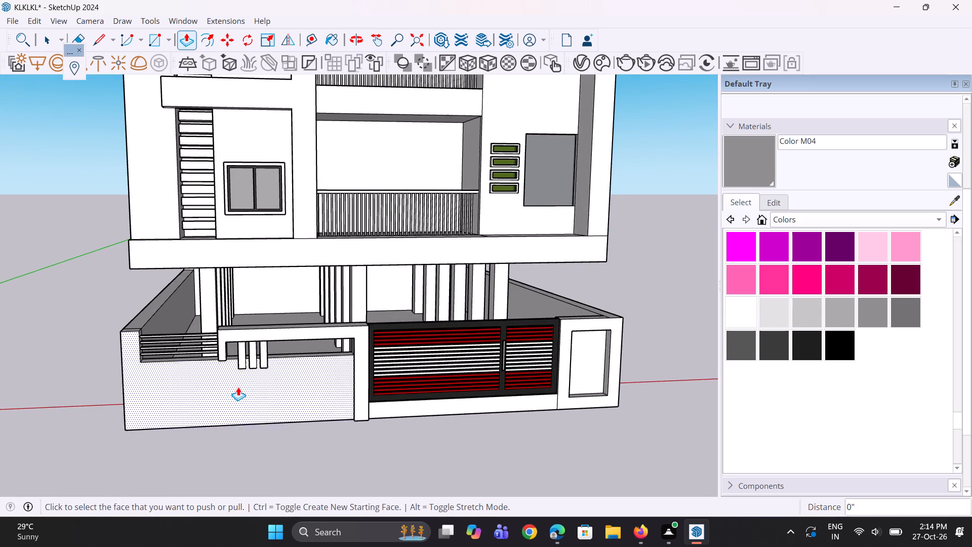
scroll(238, 387, "down", 3)
middle_click_drag(258, 382, 251, 350)
Pull the inner side face of the end pier about 9 9/16" into the barred opening, widening the pier.
scroll(176, 351, "up", 2)
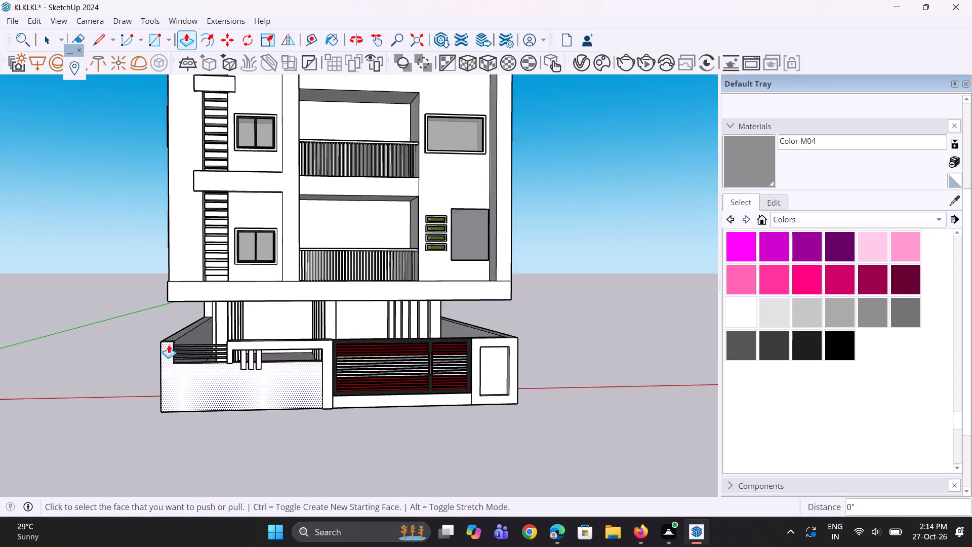
scroll(169, 344, "up", 6)
middle_click_drag(179, 407, 252, 390)
scroll(249, 385, "up", 4)
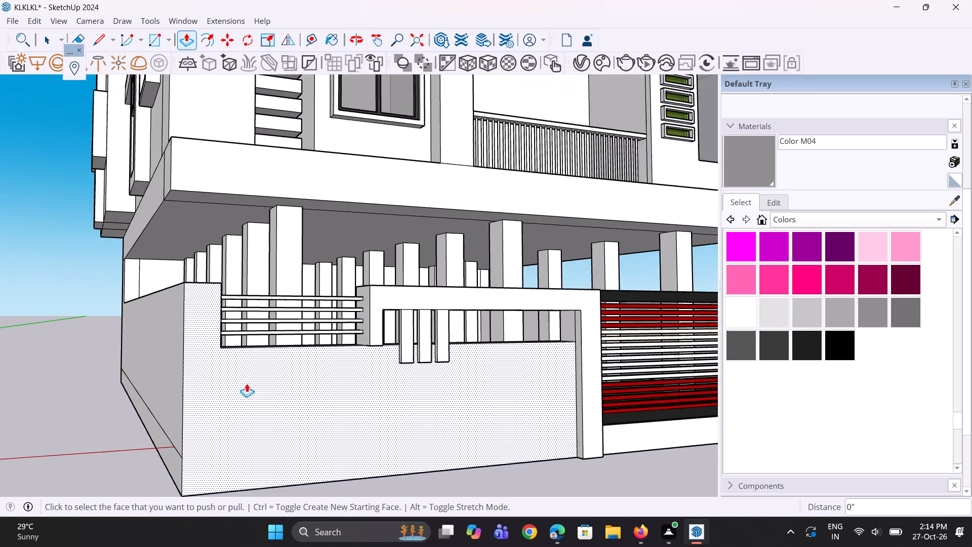
middle_click_drag(212, 378, 103, 406)
scroll(106, 358, "up", 6)
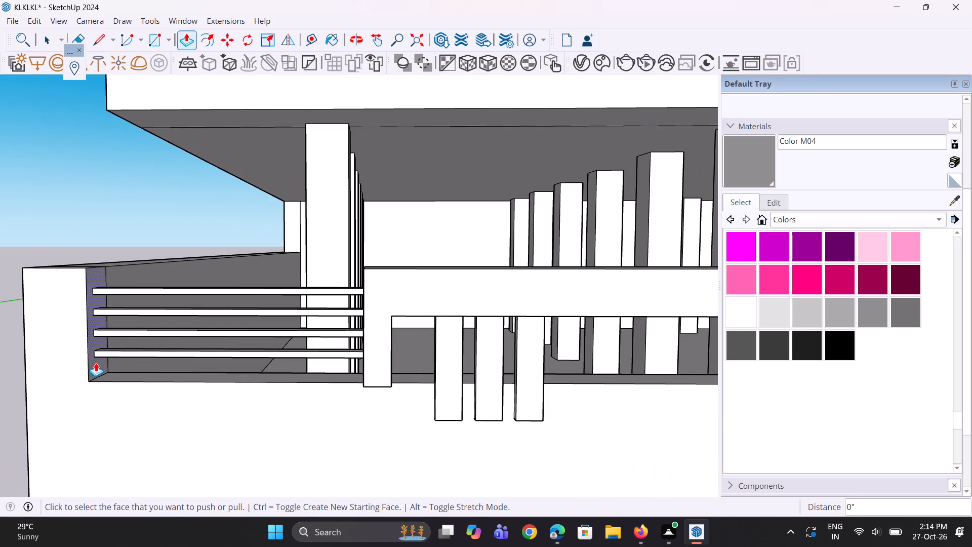
left_click(96, 363)
left_click(122, 376)
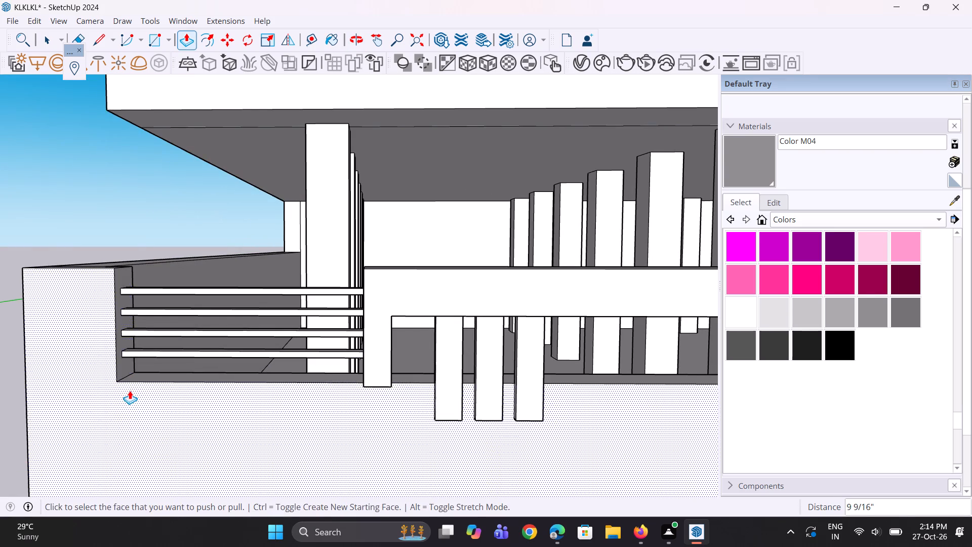
Draw a tall rectangle about 5 5/8" by 2' 2 3/16" on the front face of the widened end pier.
middle_click_drag(131, 390, 197, 387)
scroll(197, 387, "down", 5)
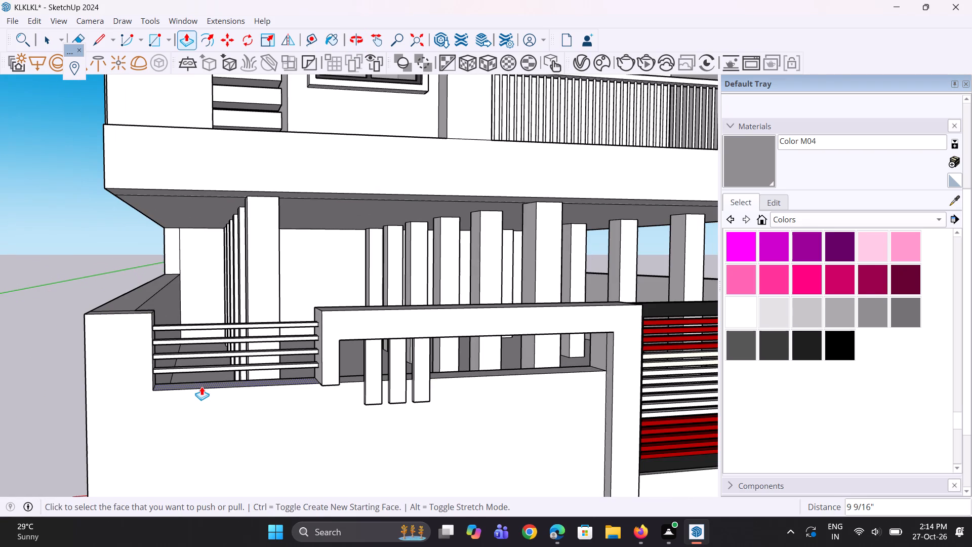
scroll(138, 355, "up", 3)
key("r")
scroll(120, 370, "up", 5)
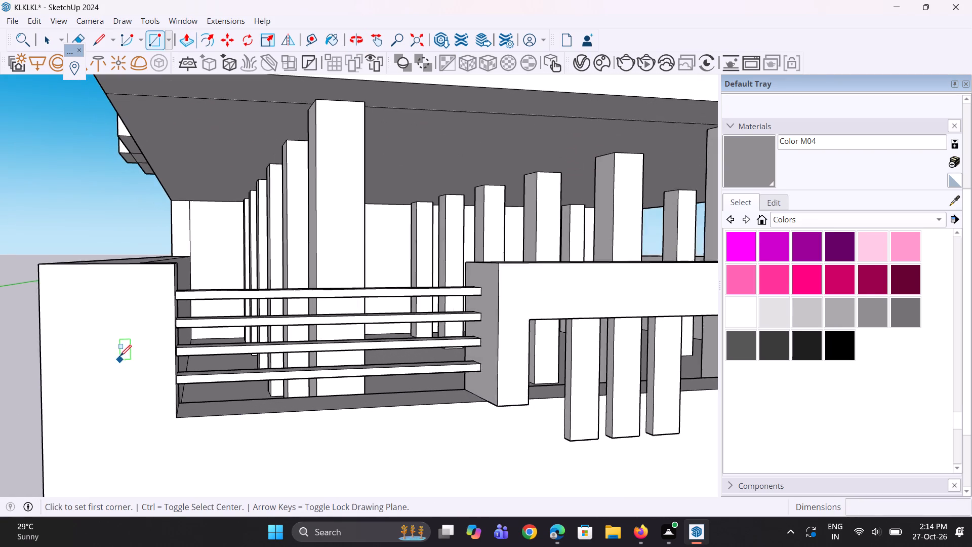
left_click(99, 315)
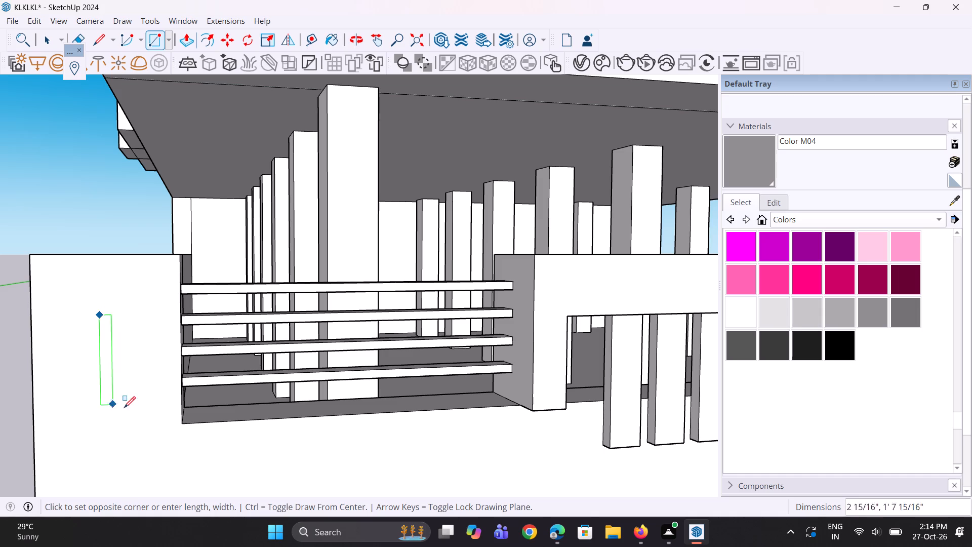
left_click(129, 432)
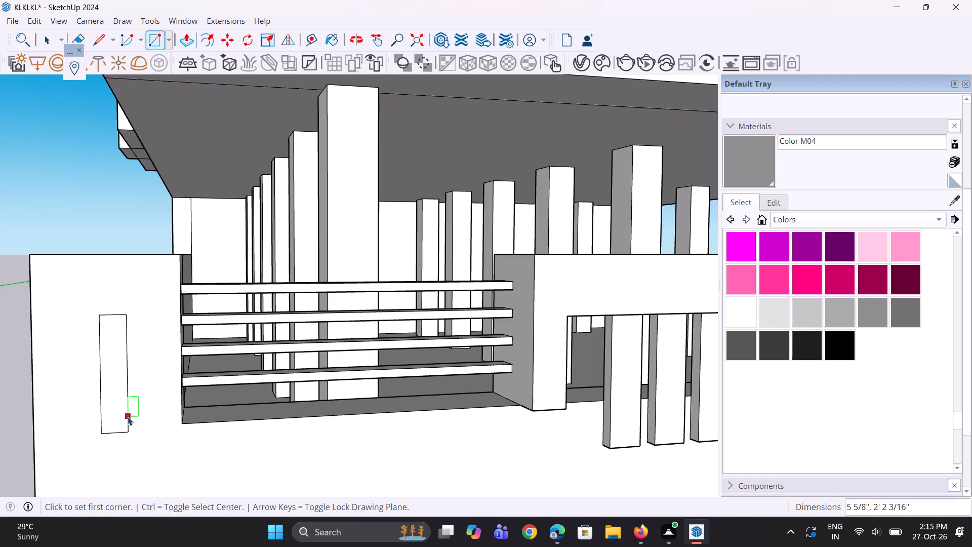
Move the tall rectangle about 7 1/2" horizontally toward the pier's outer edge.
key("space")
key("m")
left_click(118, 399)
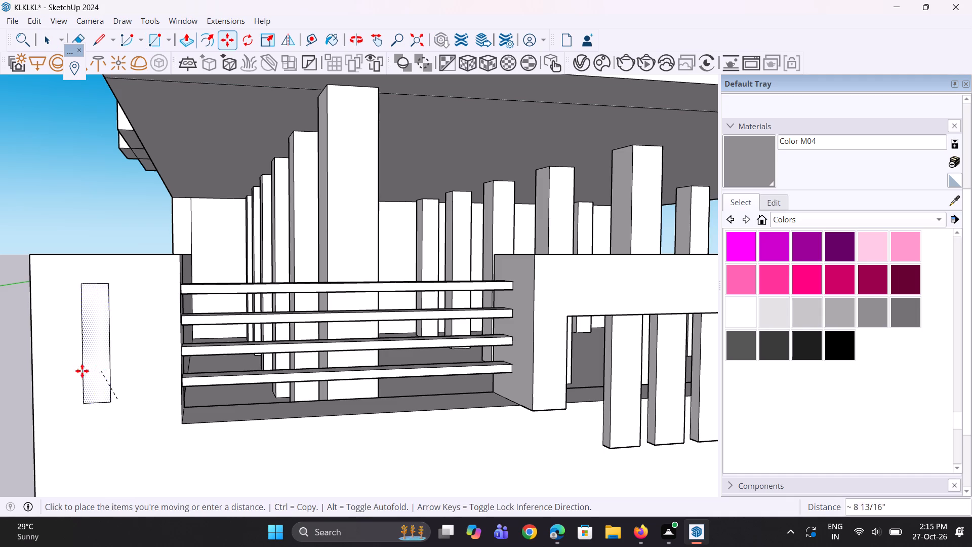
double_click(81, 407)
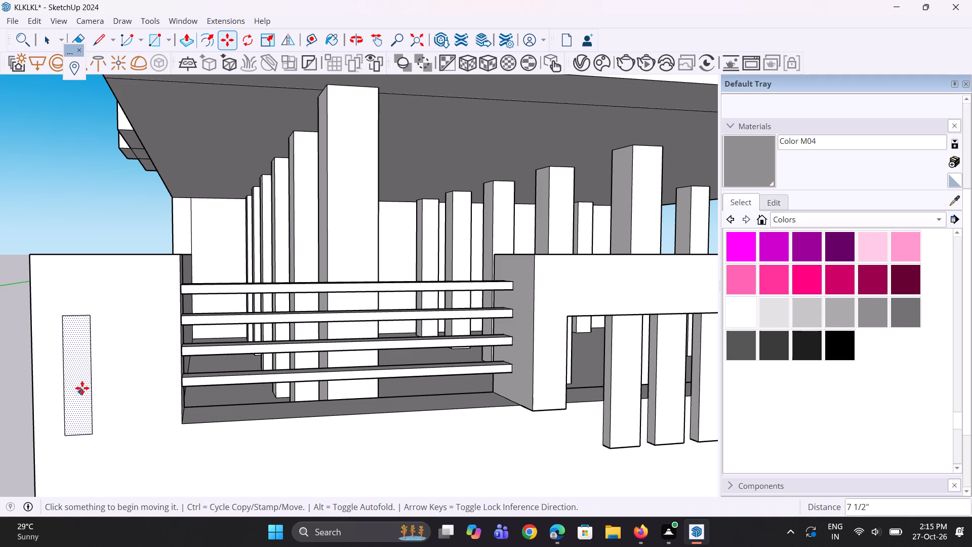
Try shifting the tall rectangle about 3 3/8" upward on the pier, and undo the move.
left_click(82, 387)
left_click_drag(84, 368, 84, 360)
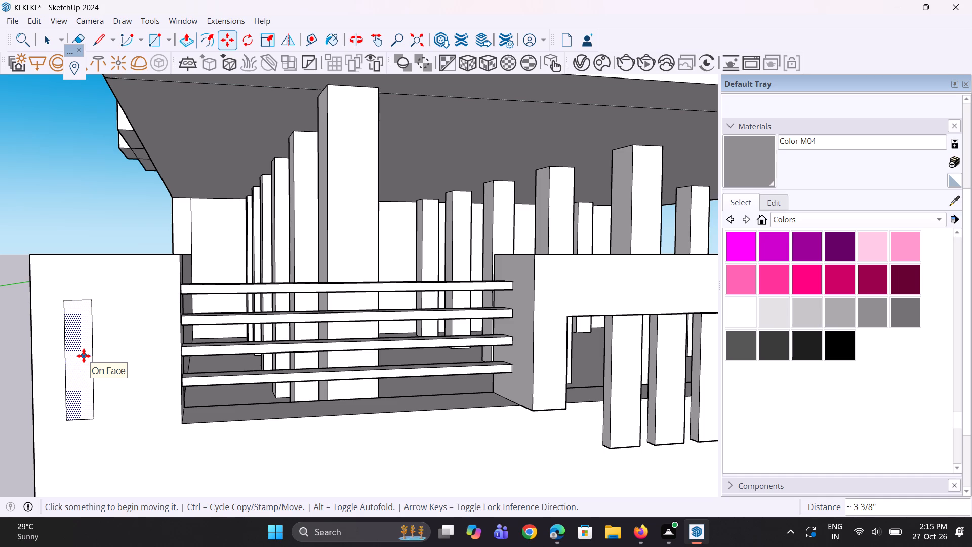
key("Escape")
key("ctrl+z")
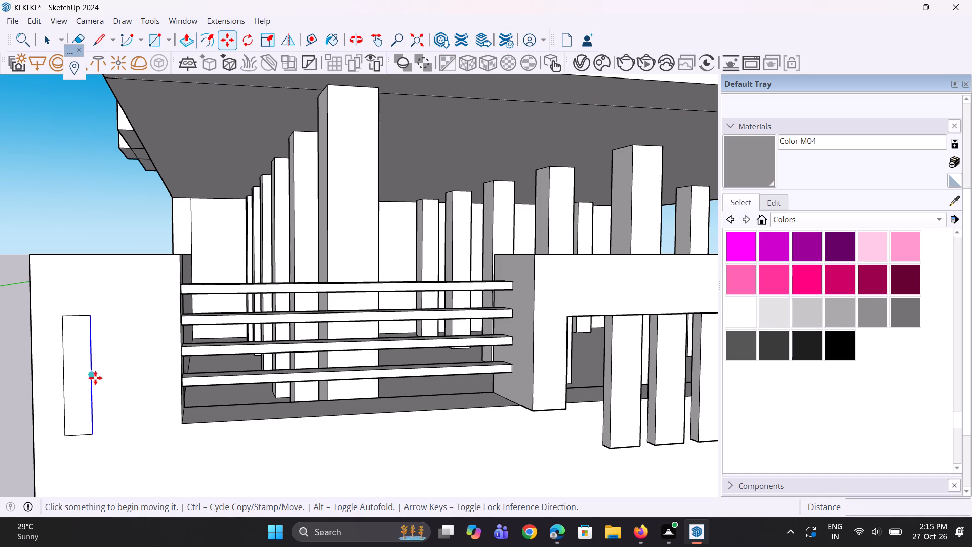
Move the tall rectangle straight up, closer to the end pier's top edge.
key("space")
key("space")
left_click(79, 394)
key("m")
left_click(79, 394)
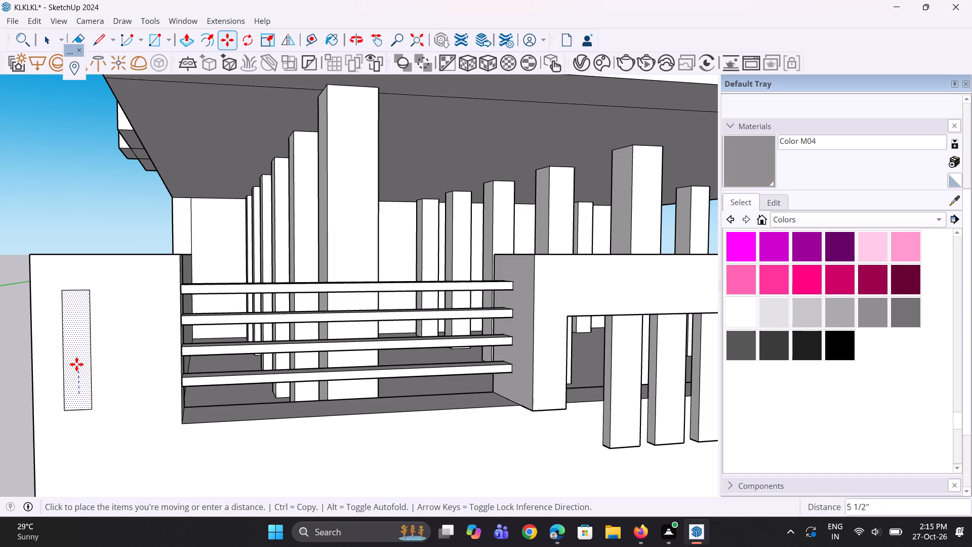
left_click(77, 357)
Copy the tall rectangle horizontally toward the barred opening, making a matching pair on the pier.
key("m")
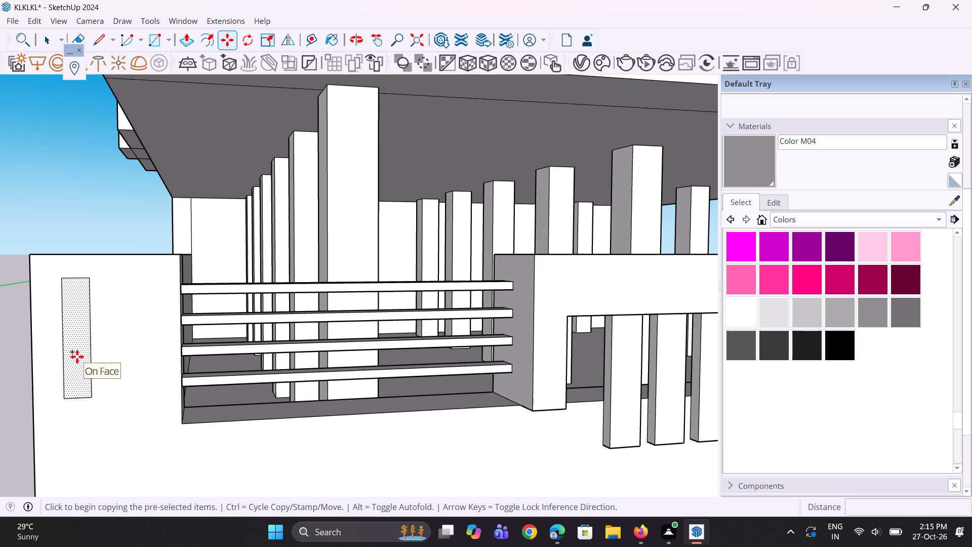
left_click(77, 357)
left_click(133, 361)
key("space")
key("space")
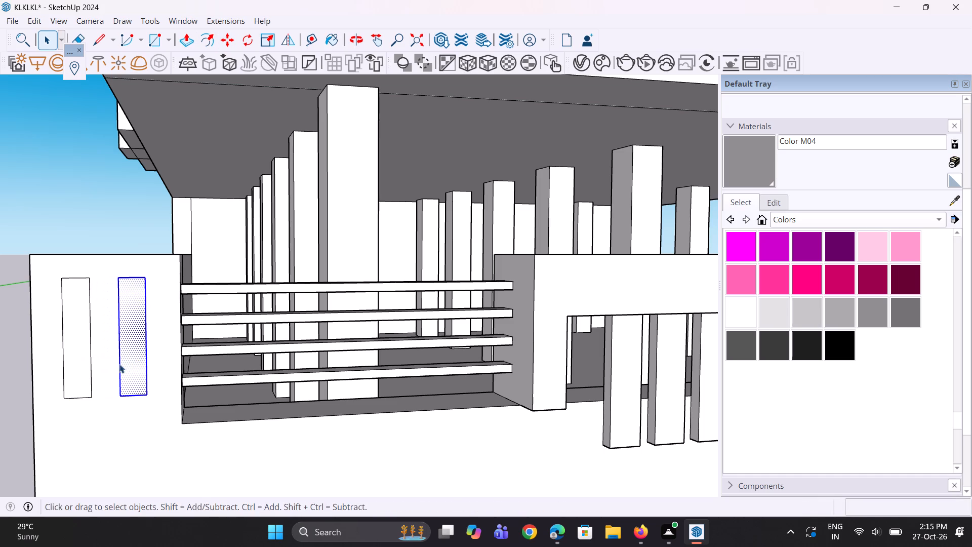
Recess both tall rectangles 3 1/4" into the end pier's front face.
middle_click_drag(70, 376, 245, 444)
scroll(244, 441, "up", 1)
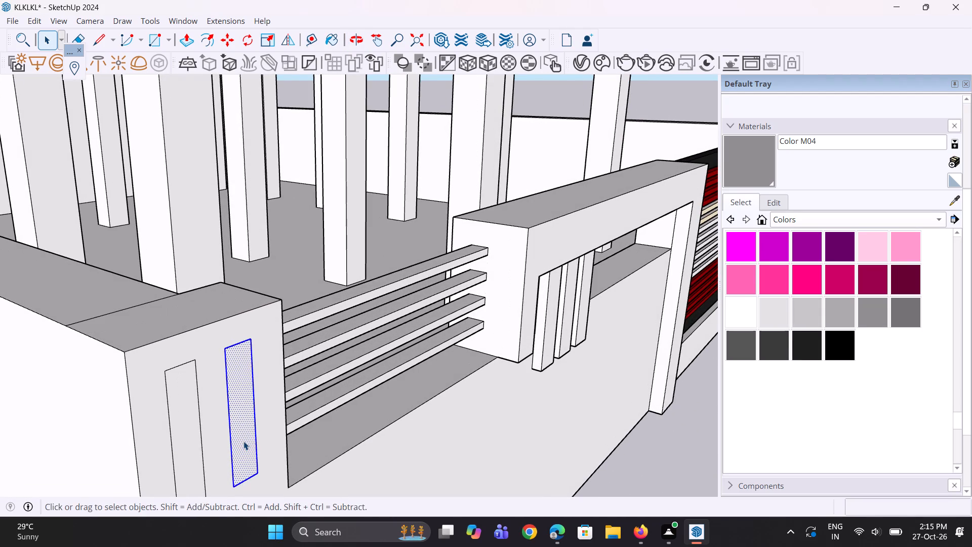
key("p")
left_click(243, 436)
left_click(234, 423)
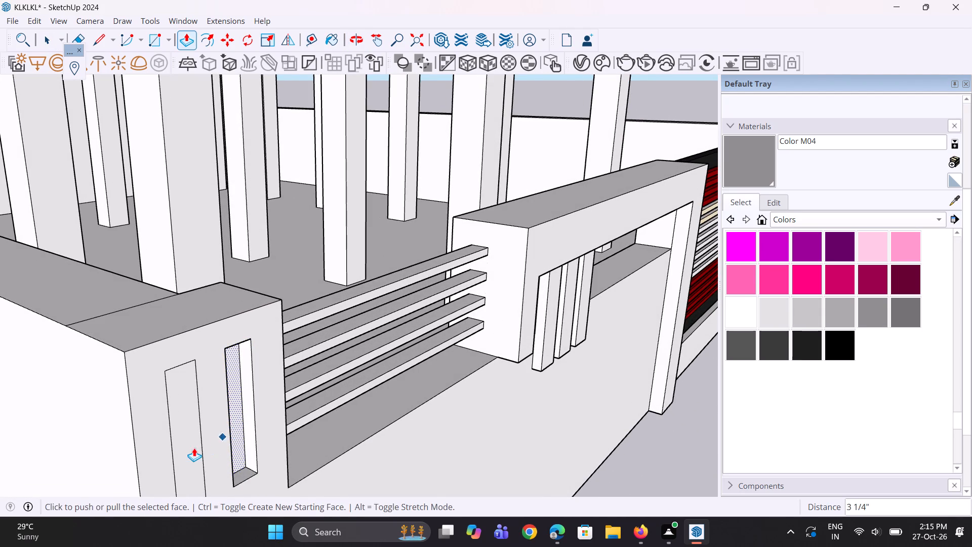
key("space")
left_click(182, 451)
key("p")
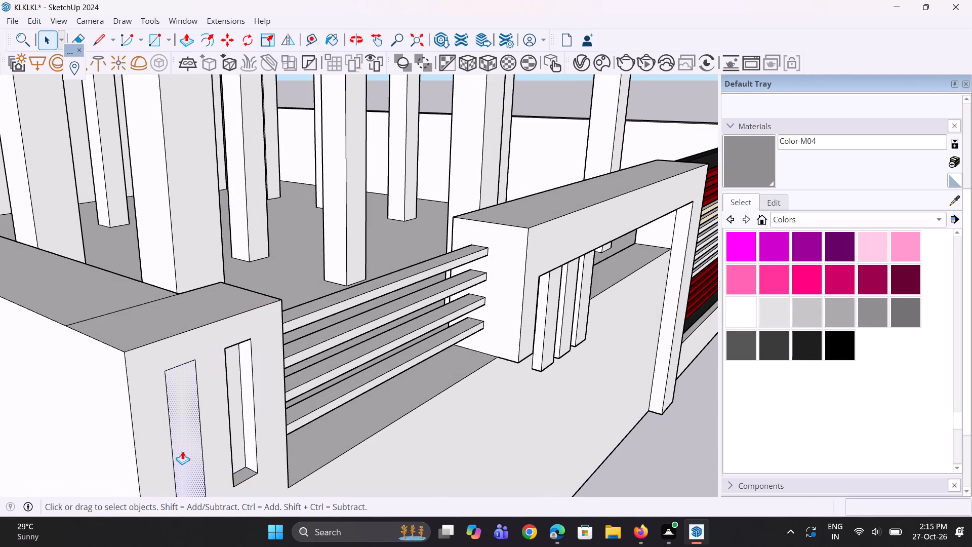
double_click(182, 451)
Examine the front wall with the recessed slots, bars, frame blocks and gate from the street side.
middle_click_drag(213, 433, 121, 400)
scroll(118, 392, "down", 6)
middle_click_drag(170, 399, 130, 407)
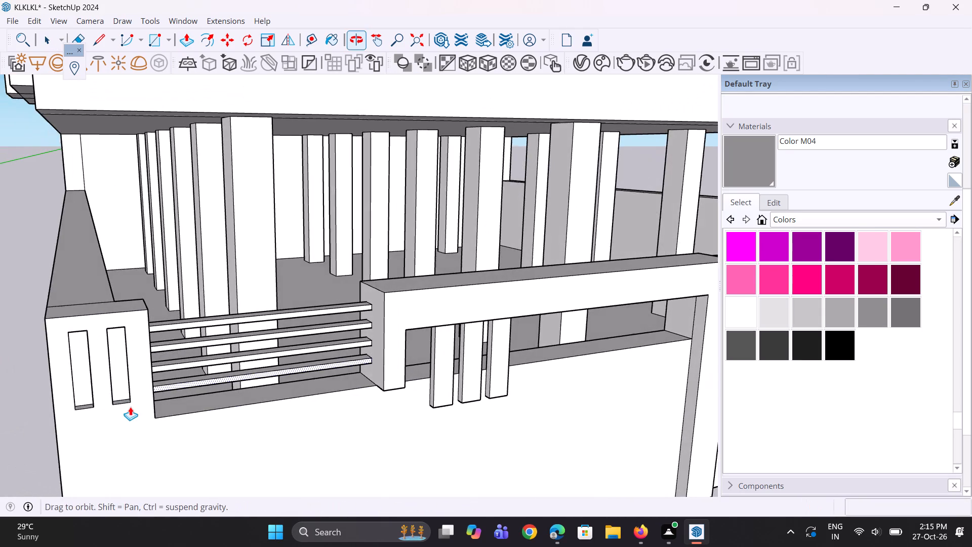
key("space")
scroll(130, 407, "down", 5)
key("space")
middle_click_drag(167, 412, 144, 359)
scroll(161, 392, "down", 5)
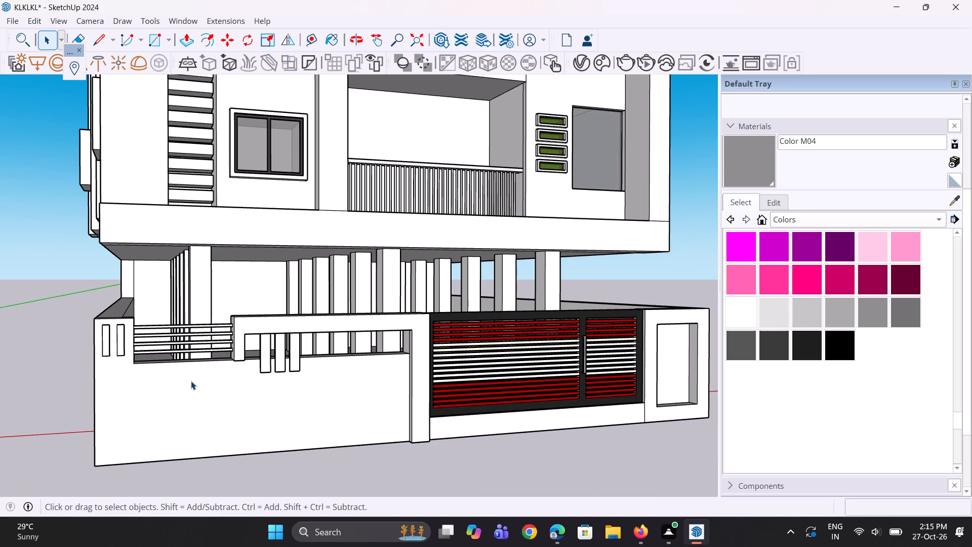
scroll(191, 381, "up", 7)
scroll(191, 381, "down", 9)
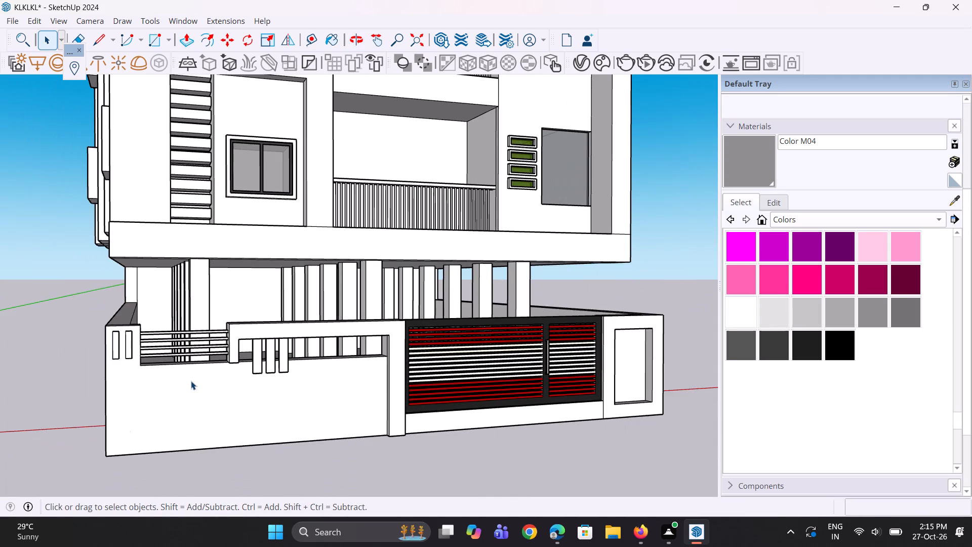
middle_click_drag(242, 396, 224, 390)
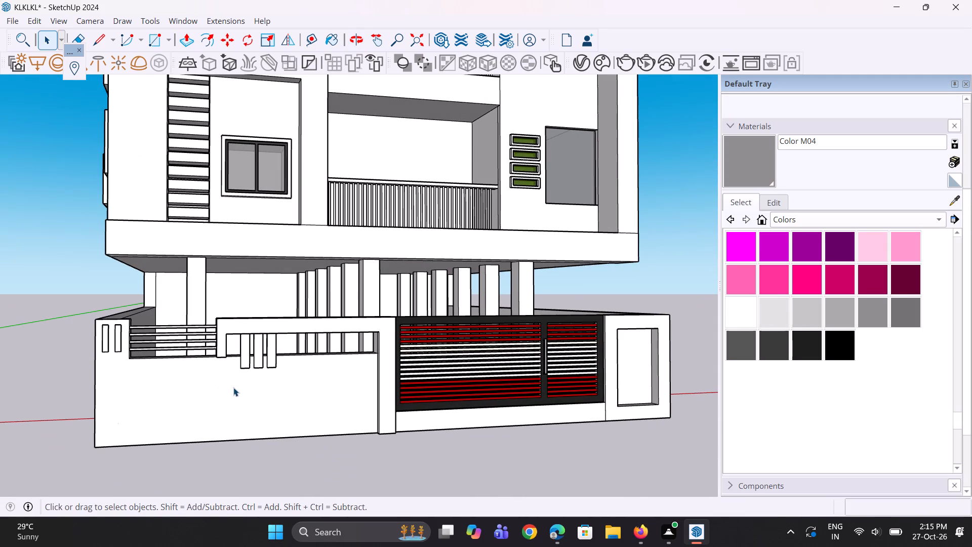
Copy the front wall face's vertical edge beside the gate pier about 4' 6" along the wall, away from the gate.
scroll(273, 410, "up", 3)
middle_click_drag(287, 404, 293, 409)
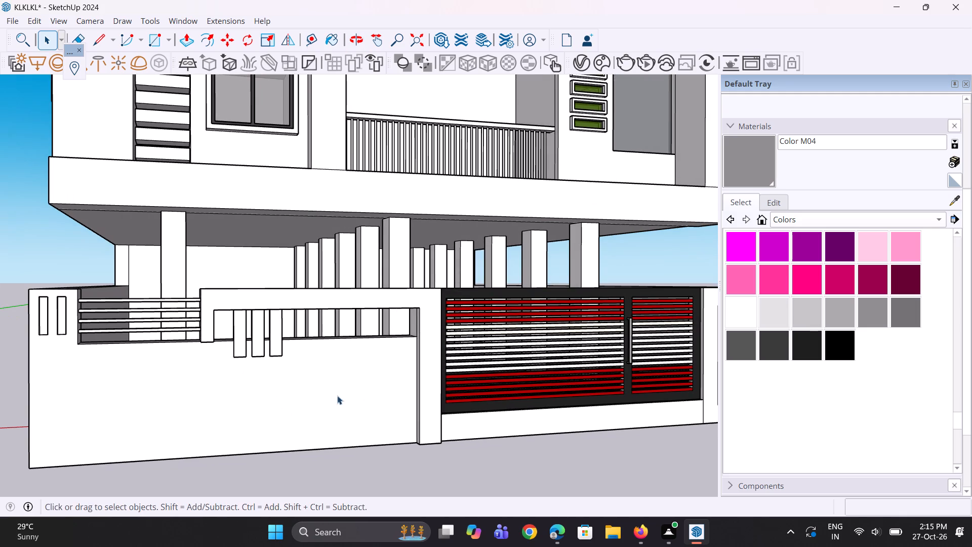
scroll(388, 383, "up", 2)
middle_click_drag(388, 382, 402, 388)
scroll(398, 378, "up", 2)
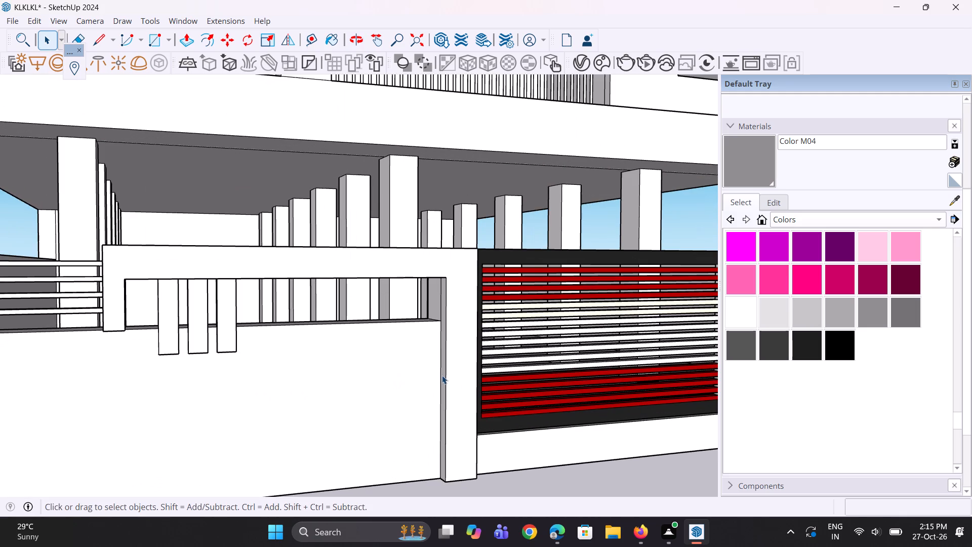
left_click(438, 374)
scroll(438, 375, "up", 2)
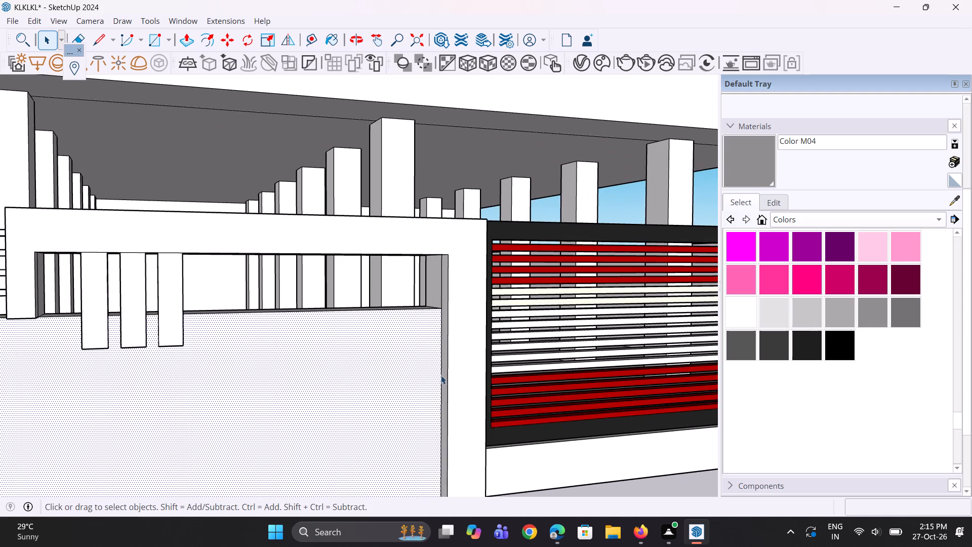
scroll(376, 413, "up", 4)
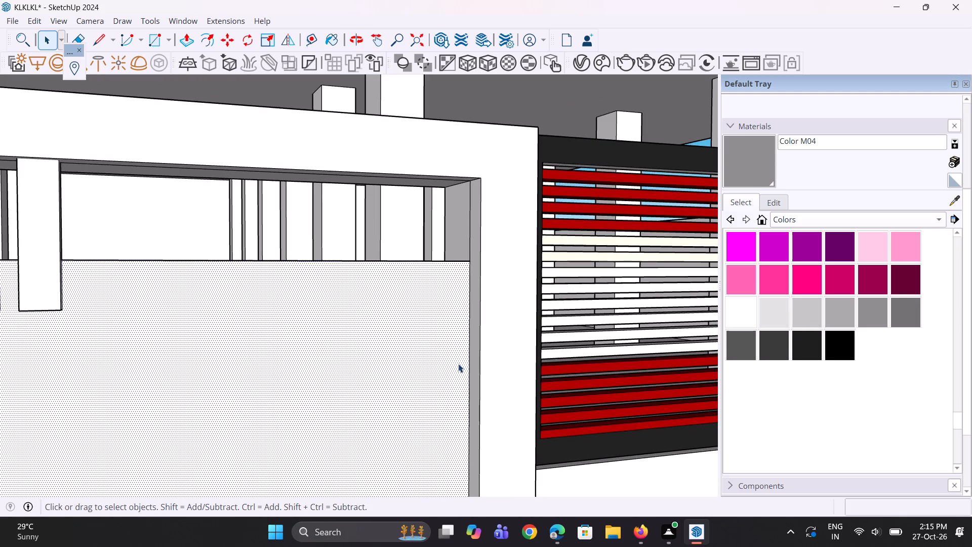
left_click(471, 354)
left_click(469, 354)
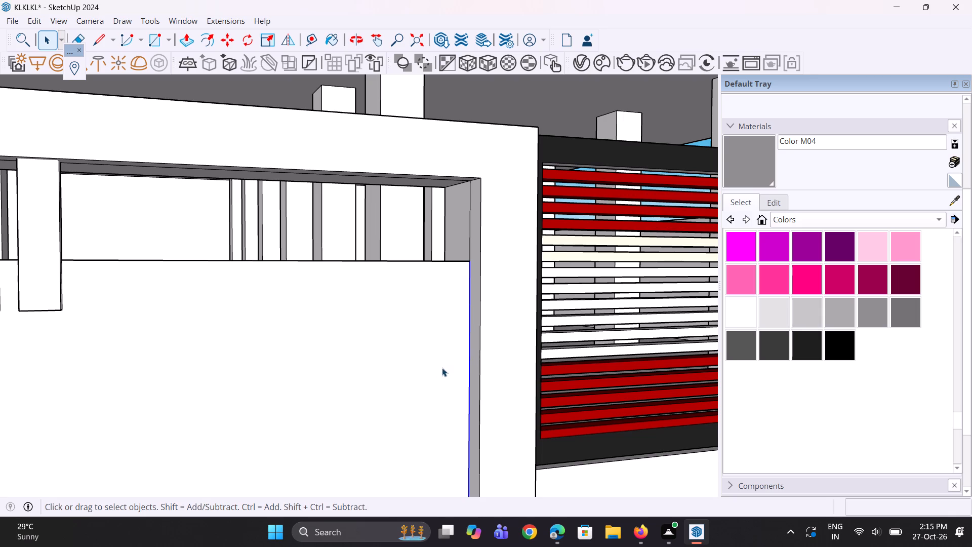
key("m")
scroll(441, 356, "up", 2)
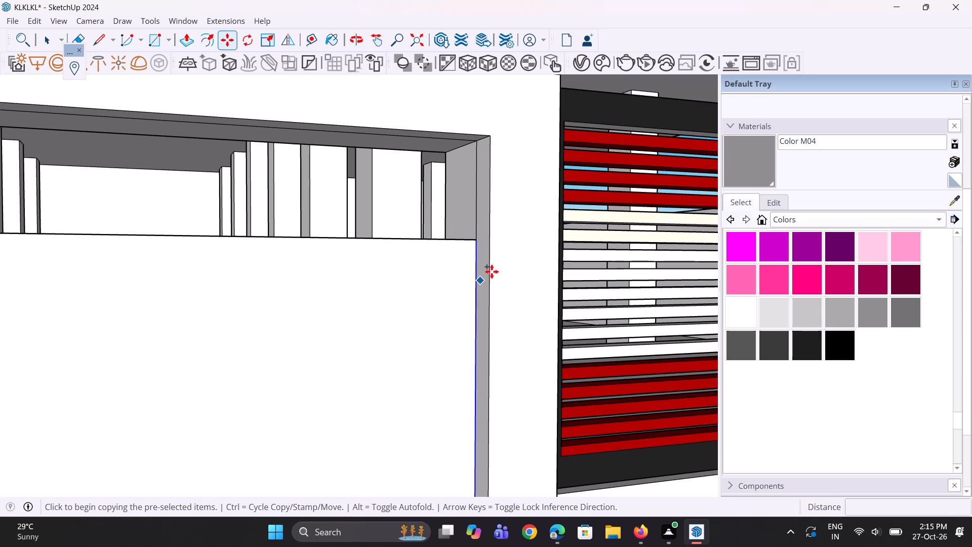
left_click(475, 243)
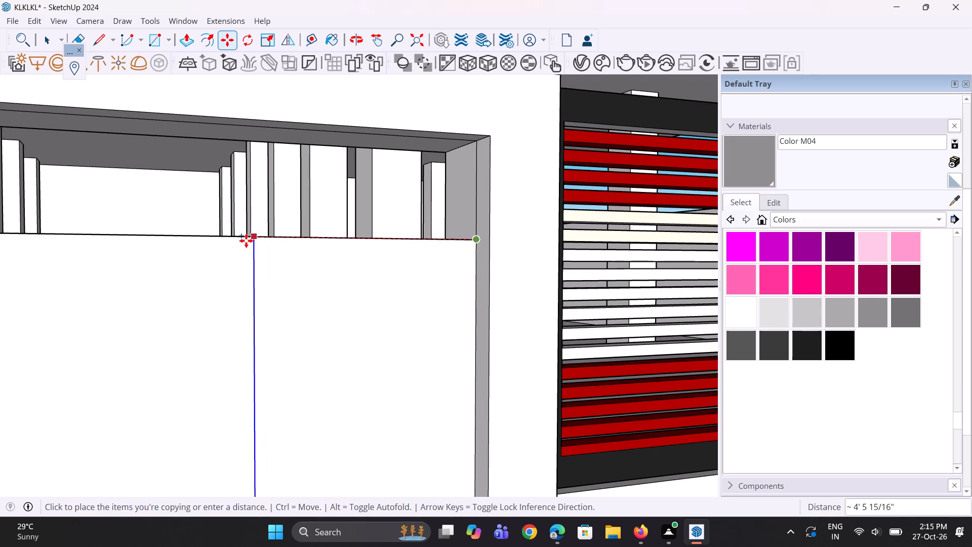
left_click(246, 241)
Pull the wall strip between the copied edge and the gate pier outward, flush with the frame's front face.
scroll(257, 237, "down", 7)
middle_click_drag(261, 258, 285, 281)
scroll(317, 323, "up", 2)
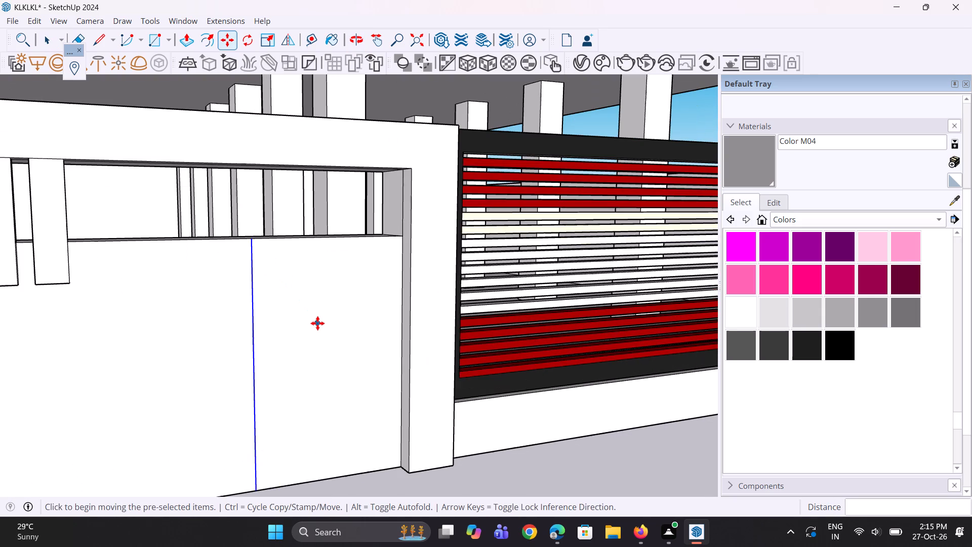
key("p")
left_click(319, 317)
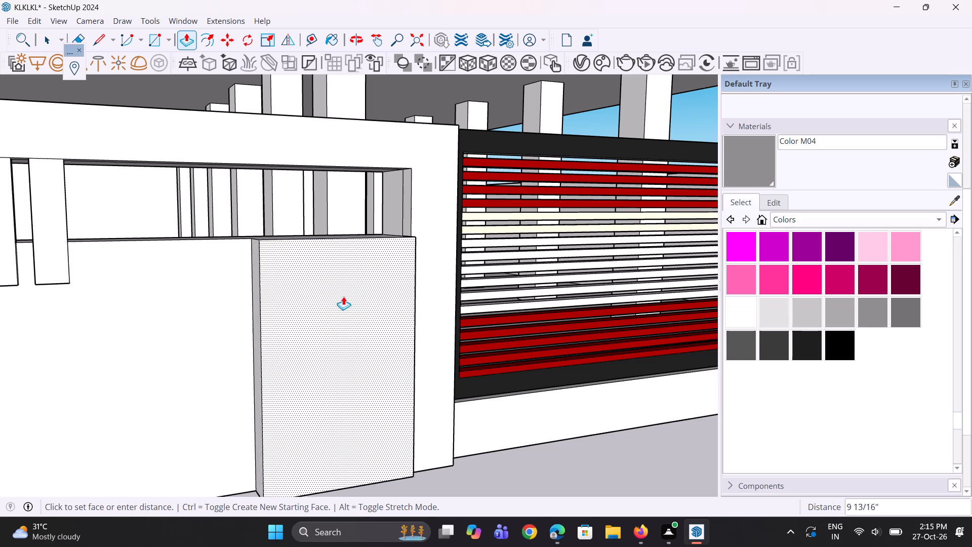
left_click(426, 198)
Raise the strip block's top face about 1' 11" to meet the underside of the frame's horizontal beam.
middle_click_drag(291, 237, 297, 304)
scroll(299, 251, "up", 1)
left_click(300, 249)
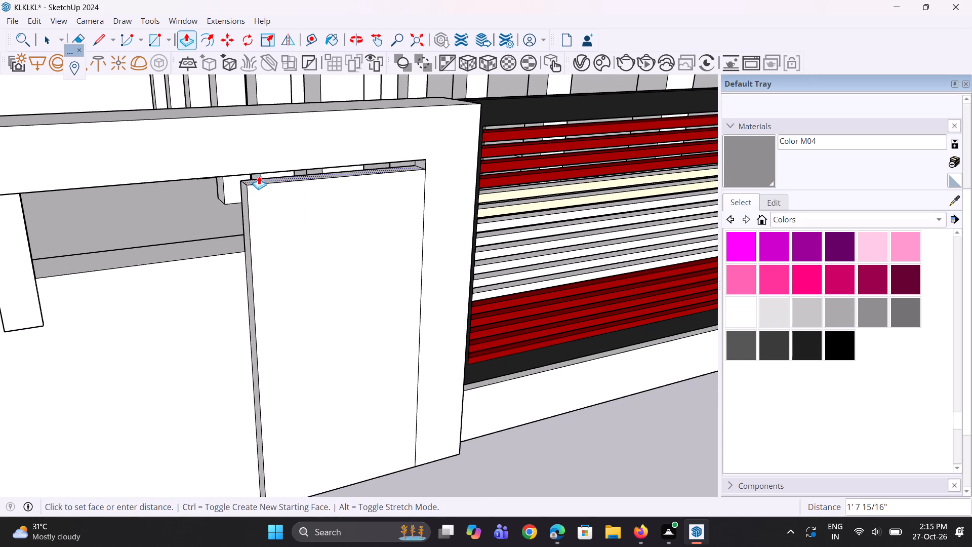
left_click(251, 171)
Examine the front wall with the new solid panel beside the gate, and the whole building from the street corner.
middle_click_drag(280, 265, 264, 235)
scroll(267, 238, "down", 5)
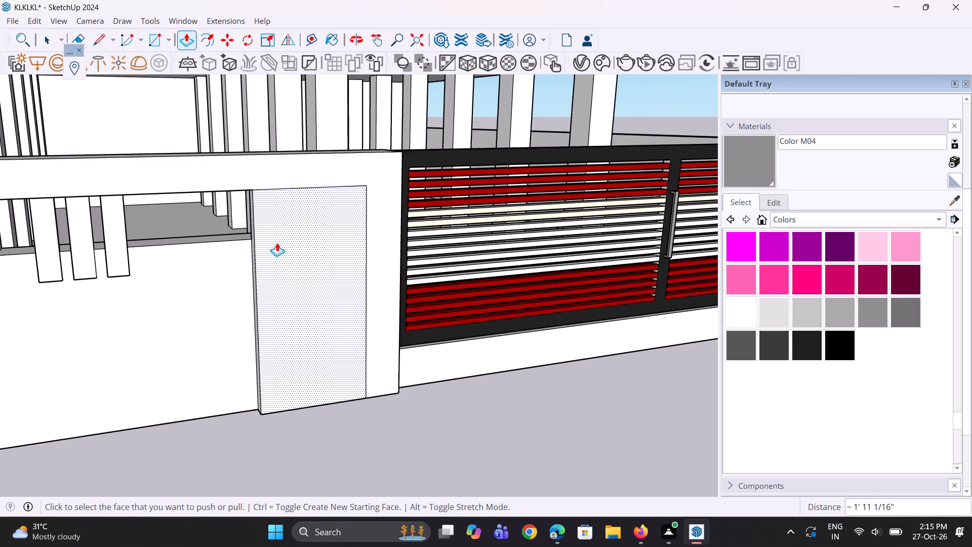
scroll(277, 243, "down", 5)
middle_click_drag(276, 242, 259, 219)
scroll(264, 231, "down", 4)
middle_click_drag(285, 259, 374, 264)
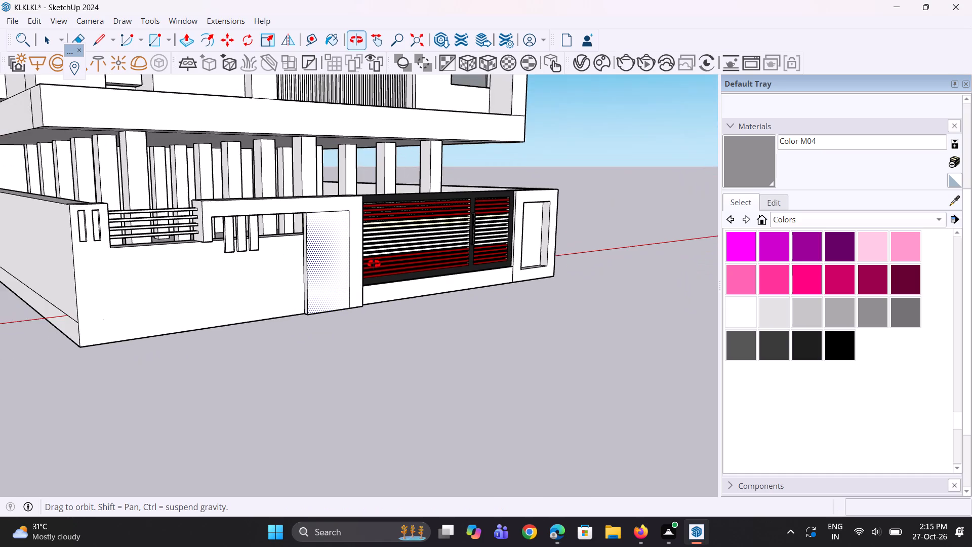
middle_click_drag(374, 264, 304, 325)
scroll(385, 273, "up", 1)
scroll(310, 327, "down", 12)
middle_click_drag(313, 310, 304, 269)
scroll(307, 342, "down", 6)
middle_click_drag(339, 326, 436, 306)
scroll(425, 316, "up", 1)
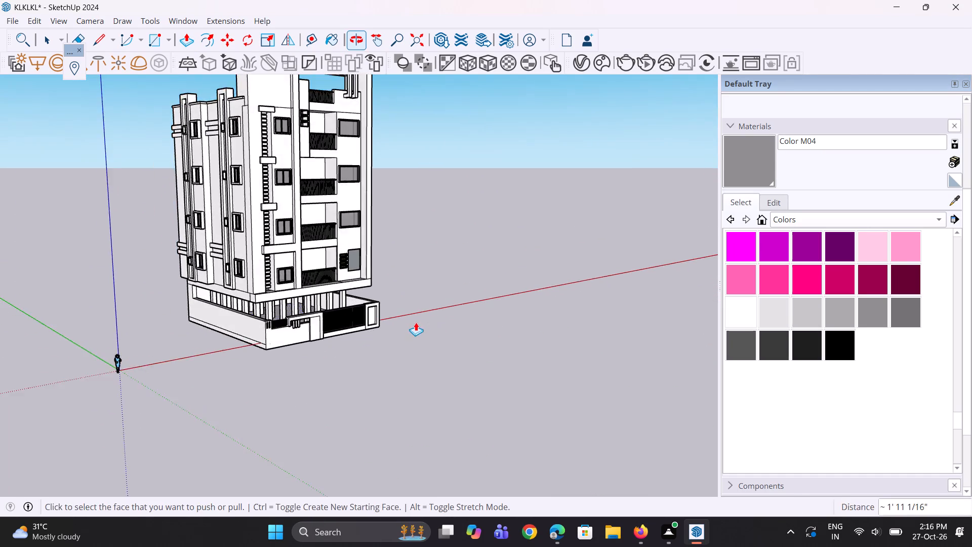
scroll(411, 327, "down", 5)
middle_click_drag(357, 298, 396, 240)
scroll(392, 249, "up", 1)
scroll(338, 183, "up", 8)
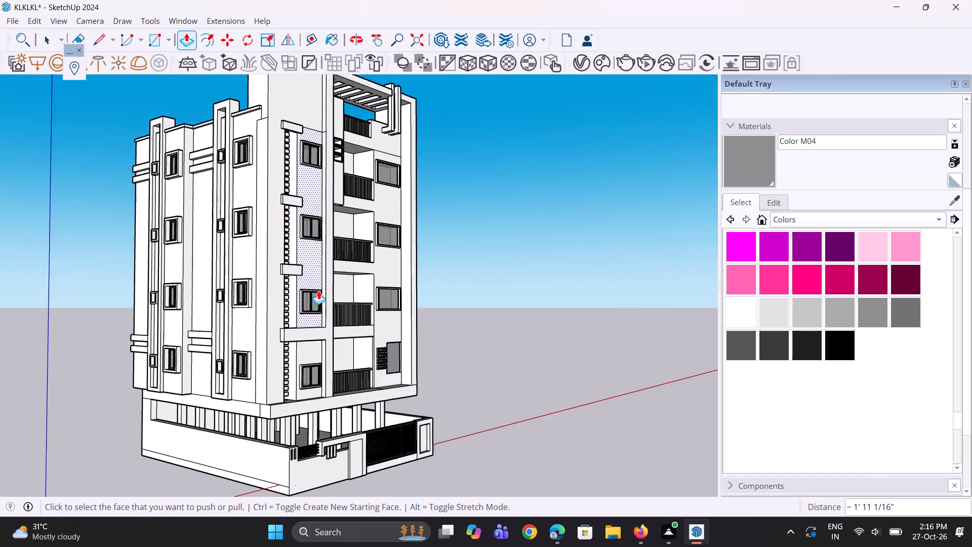
middle_click_drag(321, 291, 260, 292)
scroll(260, 292, "up", 1)
scroll(267, 308, "down", 10)
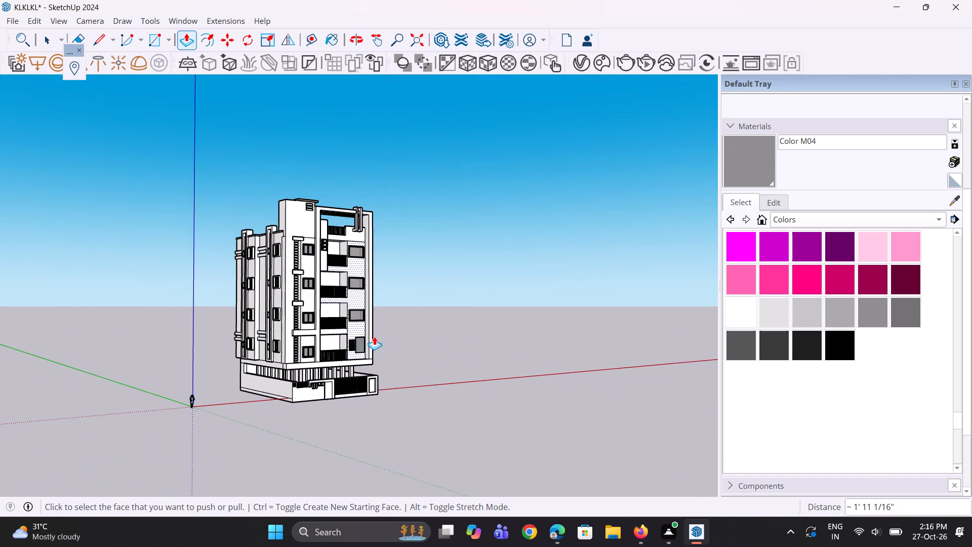
middle_click_drag(374, 336, 314, 321)
key("space")
key("space")
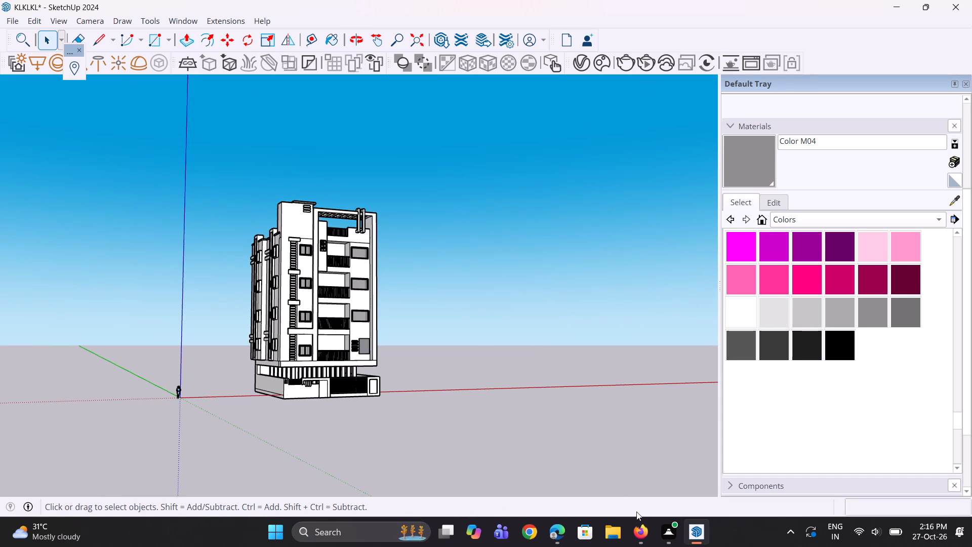
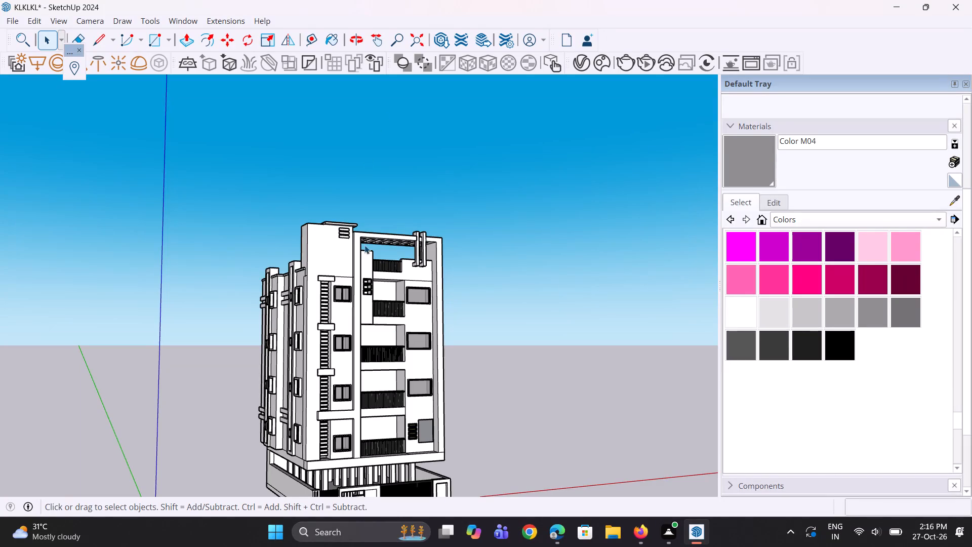
Copy the right vertical edges of the four stacked balcony openings about 2 inches sideways onto the window wall.
scroll(366, 251, "down", 1)
middle_click_drag(363, 246, 325, 265)
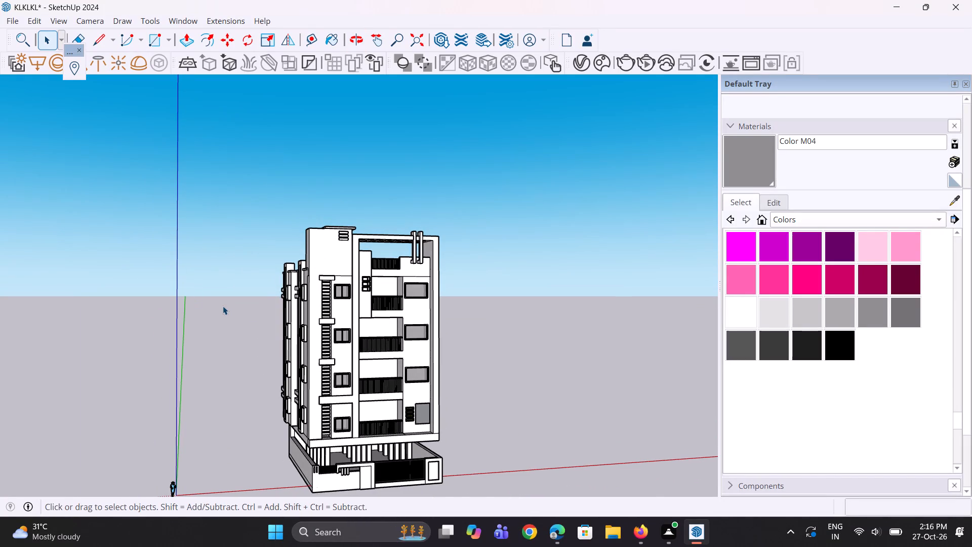
scroll(223, 306, "up", 2)
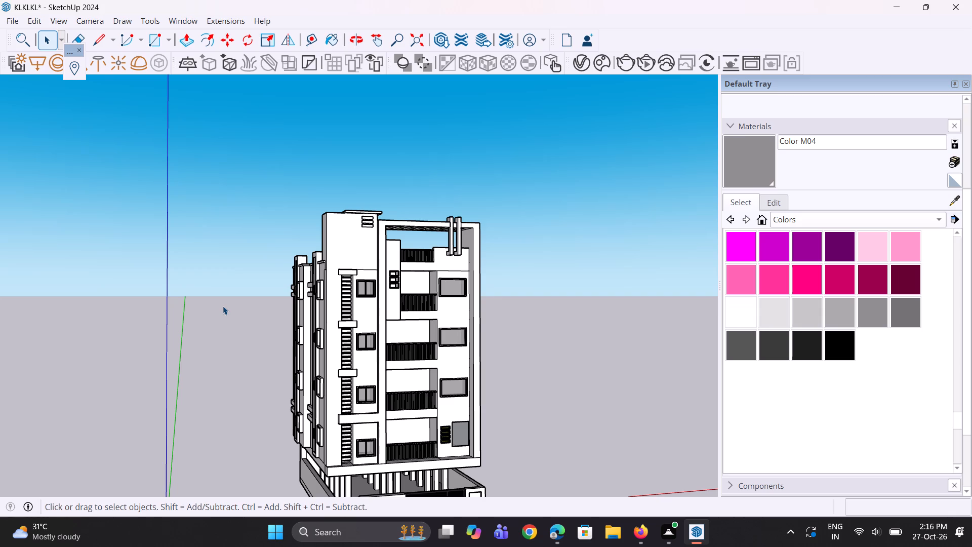
scroll(246, 254, "up", 1)
scroll(468, 314, "up", 3)
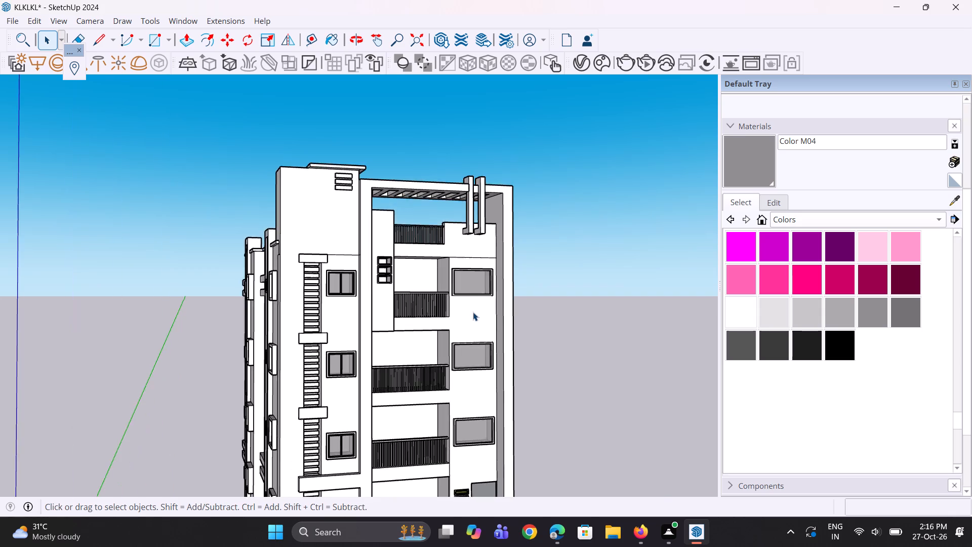
scroll(471, 306, "up", 9)
left_click(426, 320)
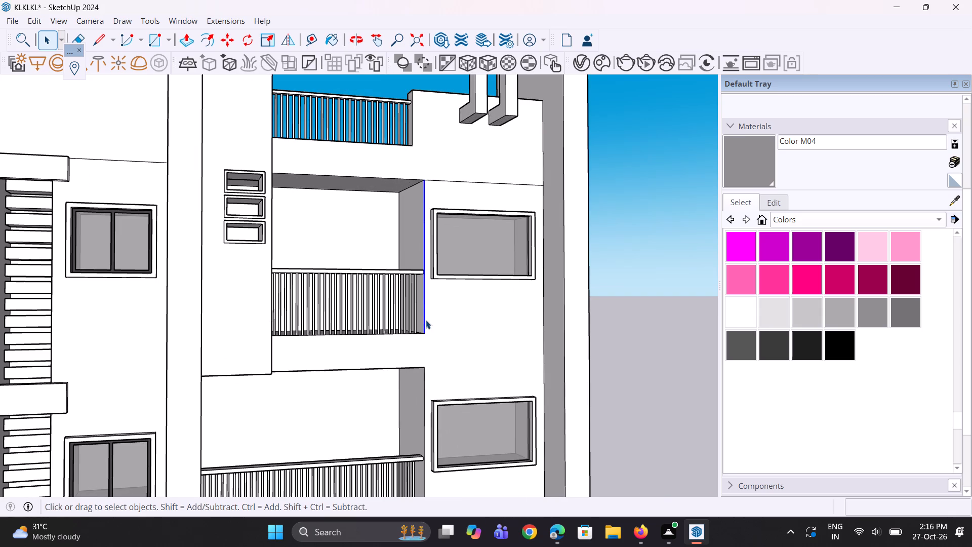
scroll(426, 320, "down", 4)
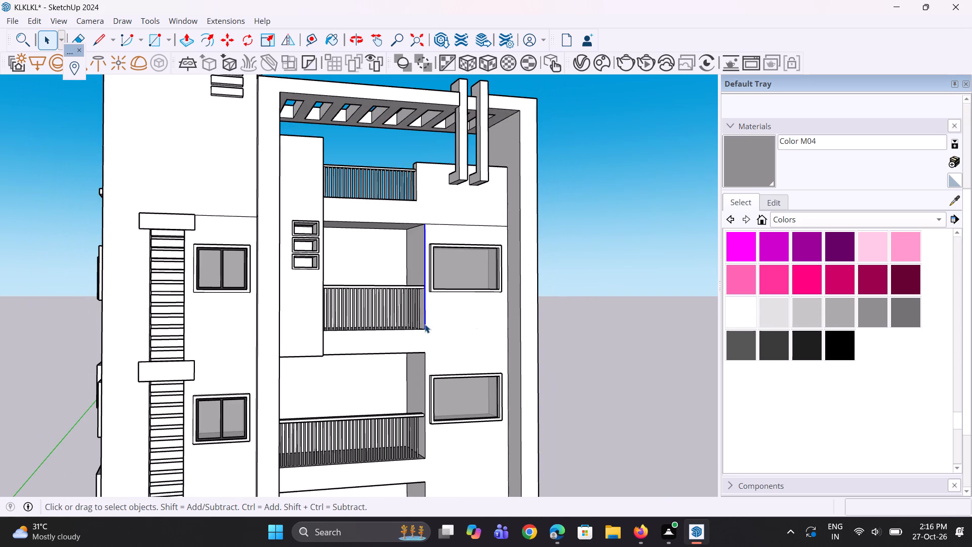
scroll(427, 387, "up", 2, "ctrl")
left_click(425, 387, "ctrl")
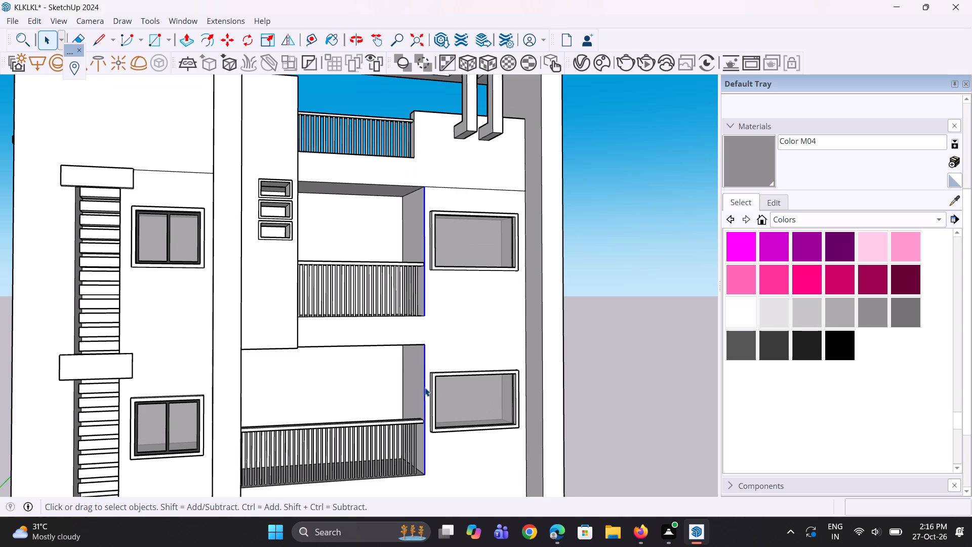
scroll(427, 376, "up", 3)
scroll(433, 326, "down", 8)
scroll(434, 462, "up", 3)
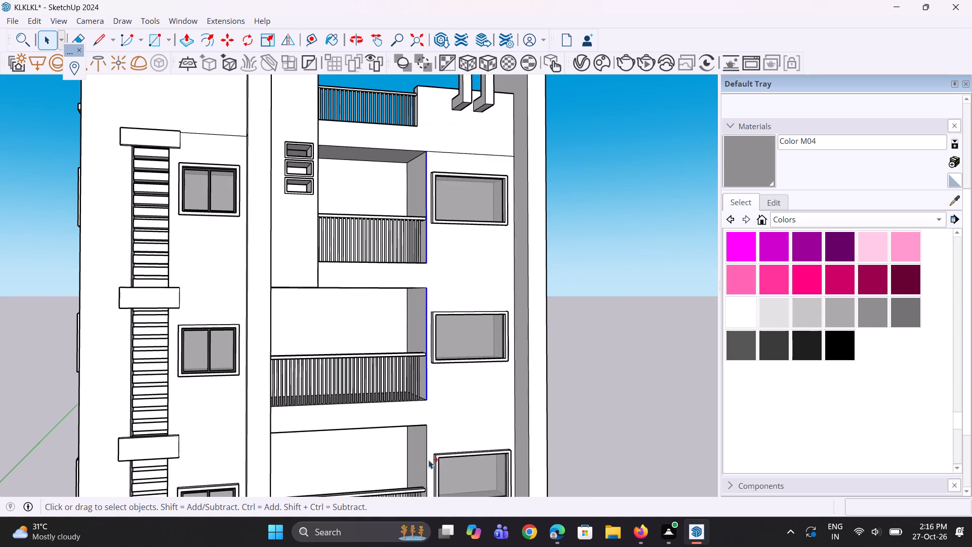
left_click(428, 459, "ctrl")
scroll(396, 302, "down", 6)
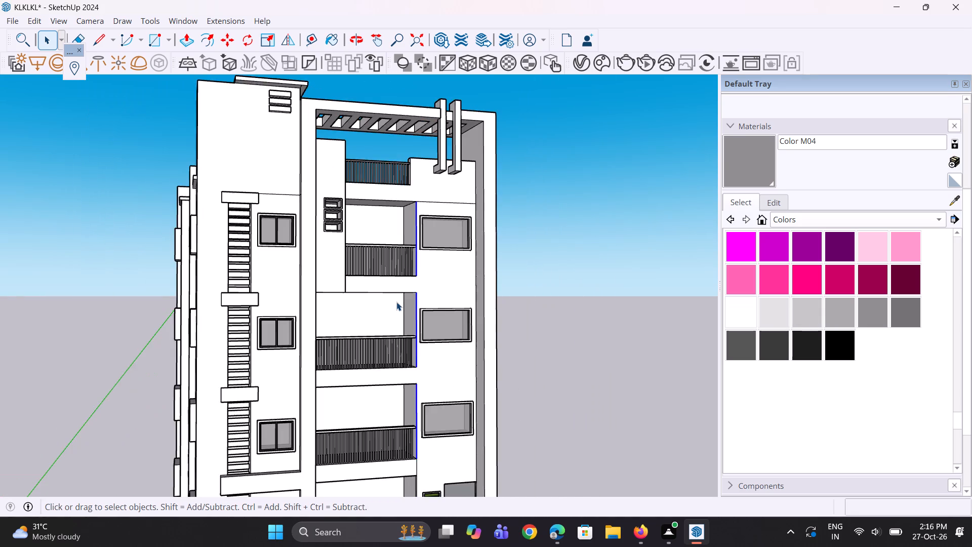
scroll(396, 302, "down", 2)
scroll(400, 428, "up", 9)
scroll(417, 431, "up", 4, "ctrl")
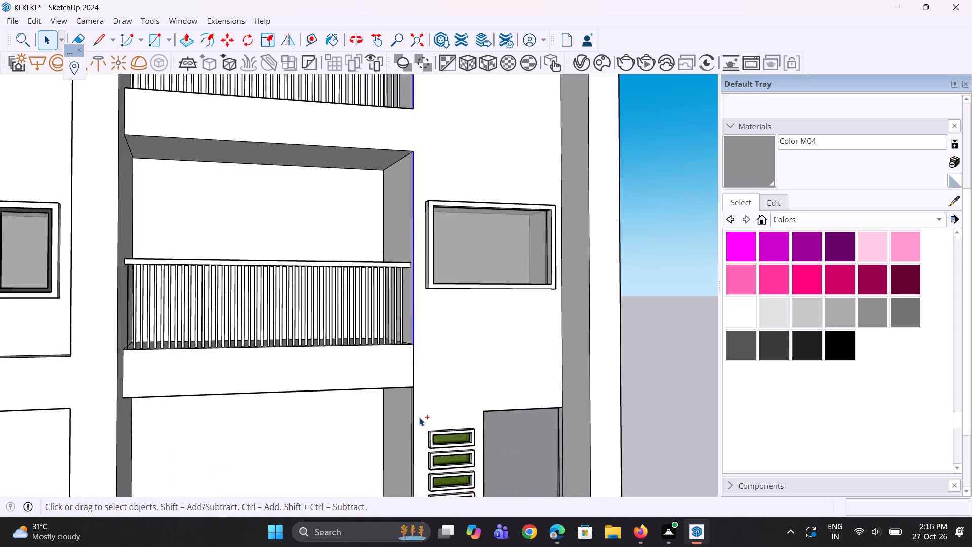
scroll(419, 417, "up", 9, "ctrl")
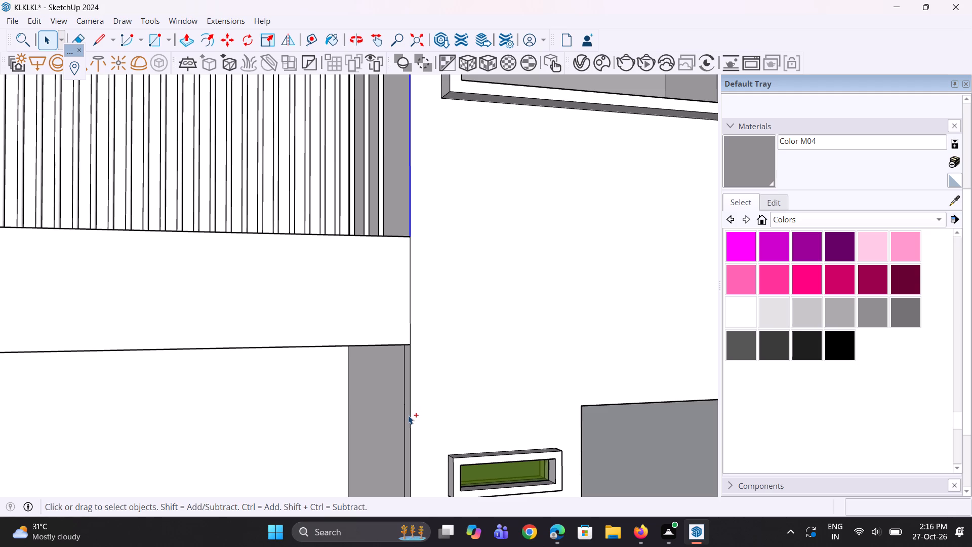
left_click(412, 417, "ctrl")
key("m")
scroll(396, 373, "up", 2)
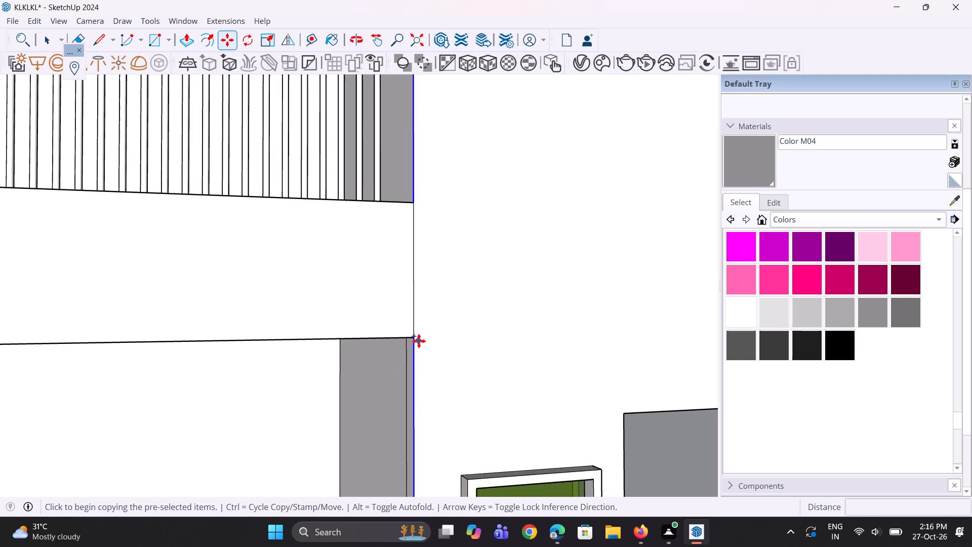
left_click(414, 341)
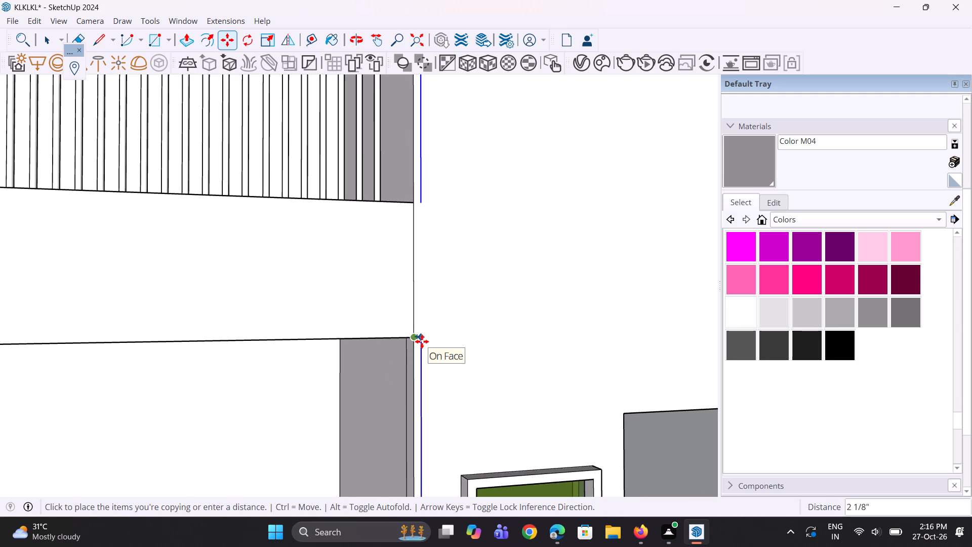
left_click(422, 341)
Move the four copied edges farther toward the windows, about 7 inches from the balcony openings.
scroll(432, 401, "down", 18)
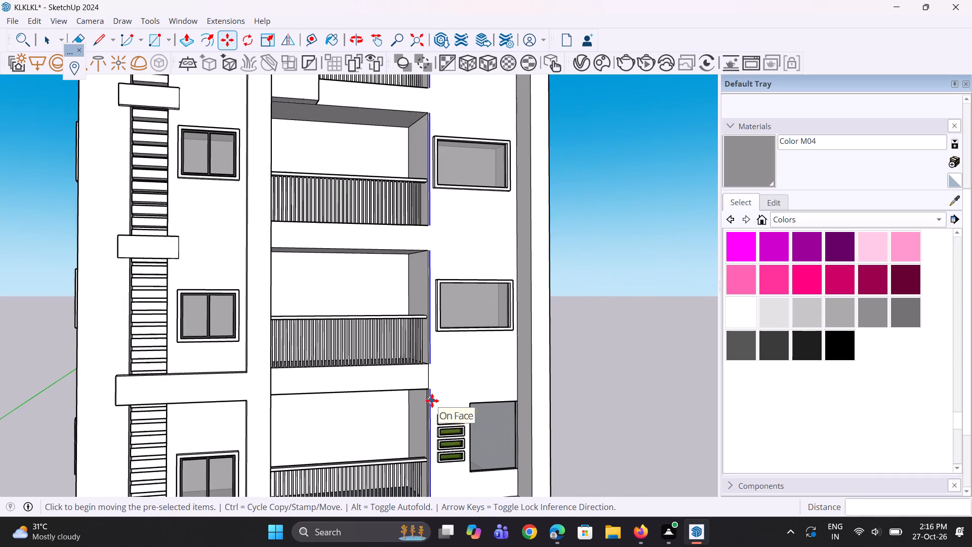
scroll(425, 282, "up", 4)
scroll(424, 497, "up", 4)
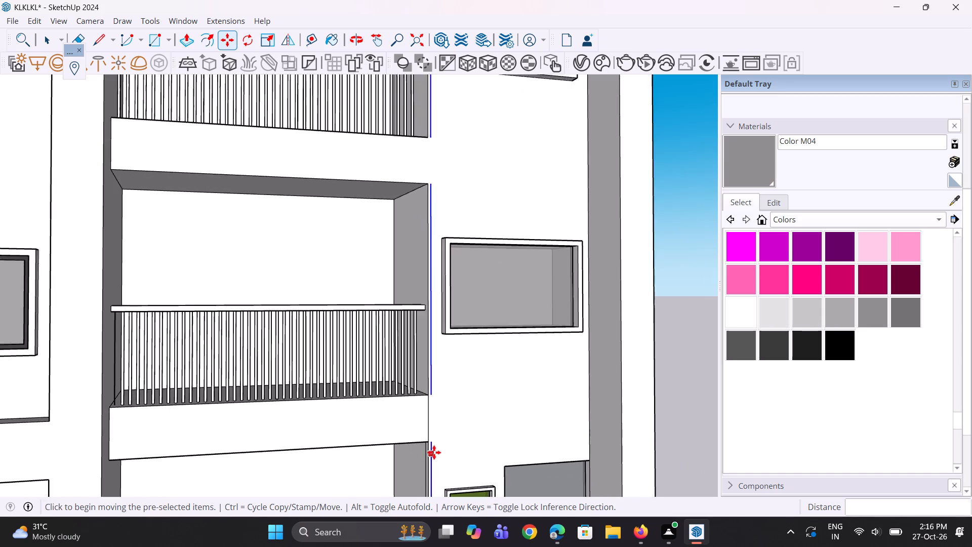
scroll(434, 452, "up", 5)
left_click(428, 441)
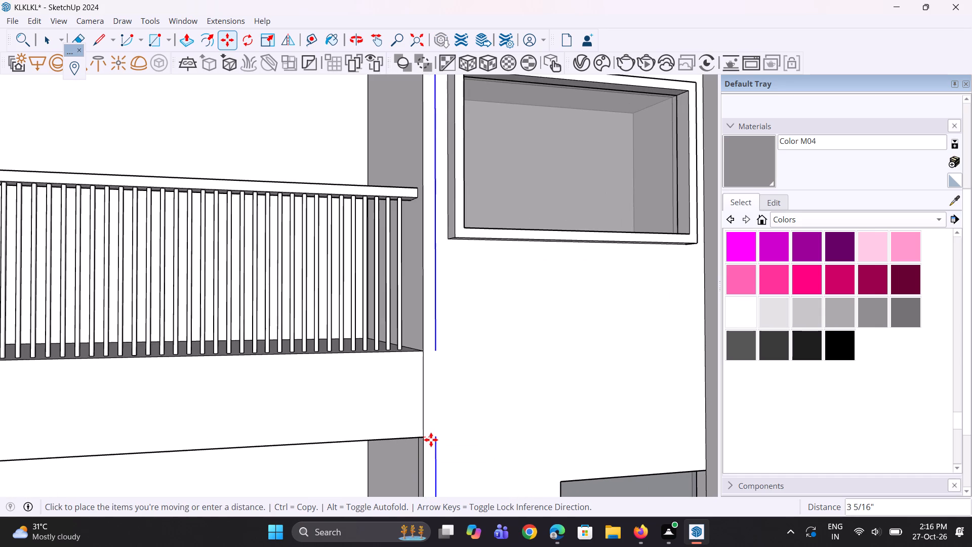
left_click(434, 440)
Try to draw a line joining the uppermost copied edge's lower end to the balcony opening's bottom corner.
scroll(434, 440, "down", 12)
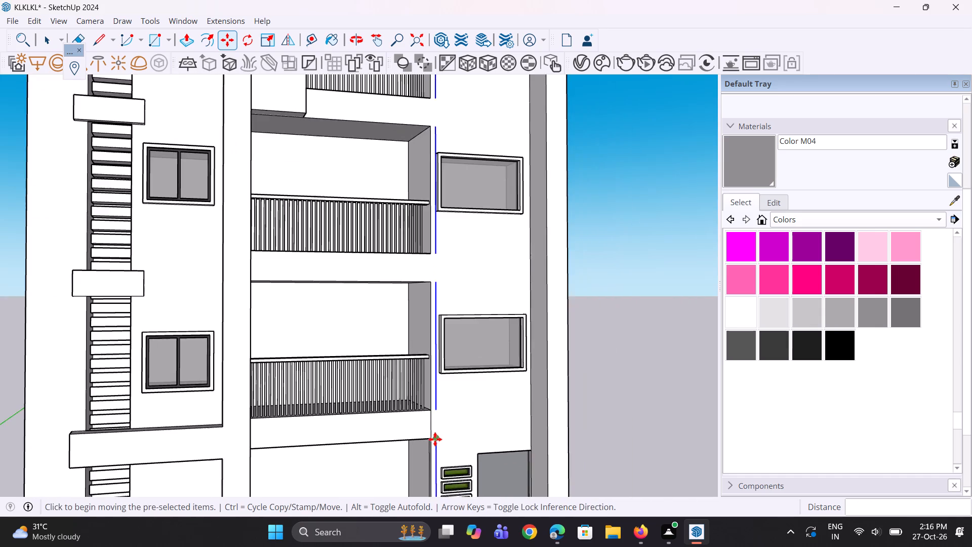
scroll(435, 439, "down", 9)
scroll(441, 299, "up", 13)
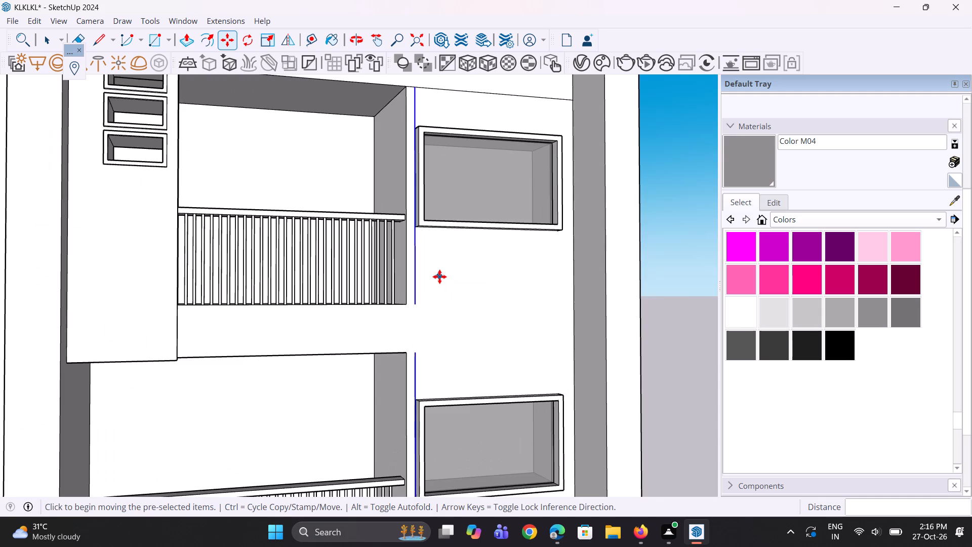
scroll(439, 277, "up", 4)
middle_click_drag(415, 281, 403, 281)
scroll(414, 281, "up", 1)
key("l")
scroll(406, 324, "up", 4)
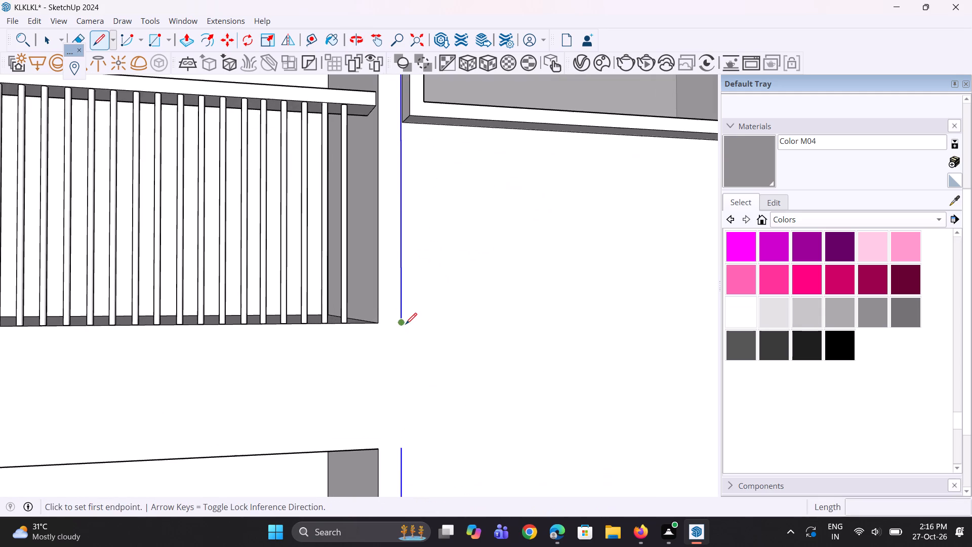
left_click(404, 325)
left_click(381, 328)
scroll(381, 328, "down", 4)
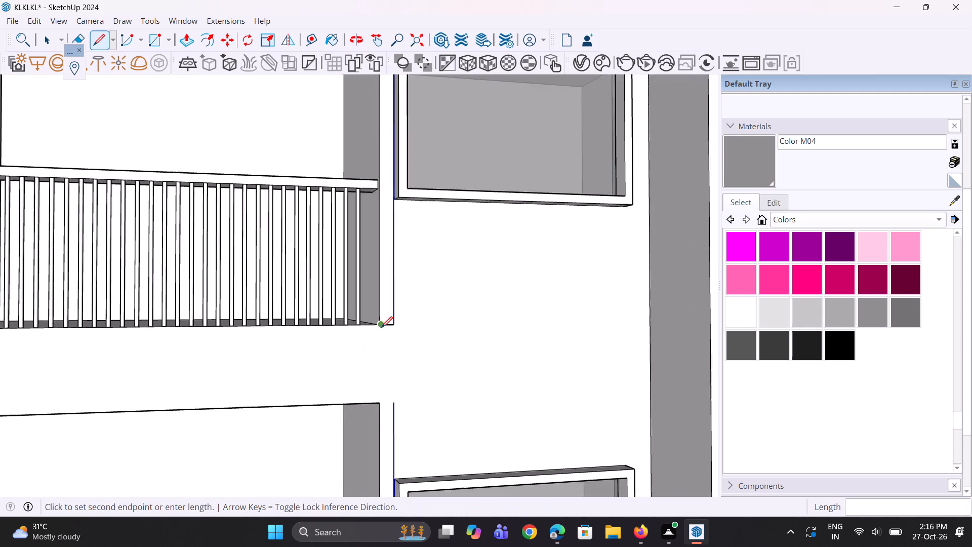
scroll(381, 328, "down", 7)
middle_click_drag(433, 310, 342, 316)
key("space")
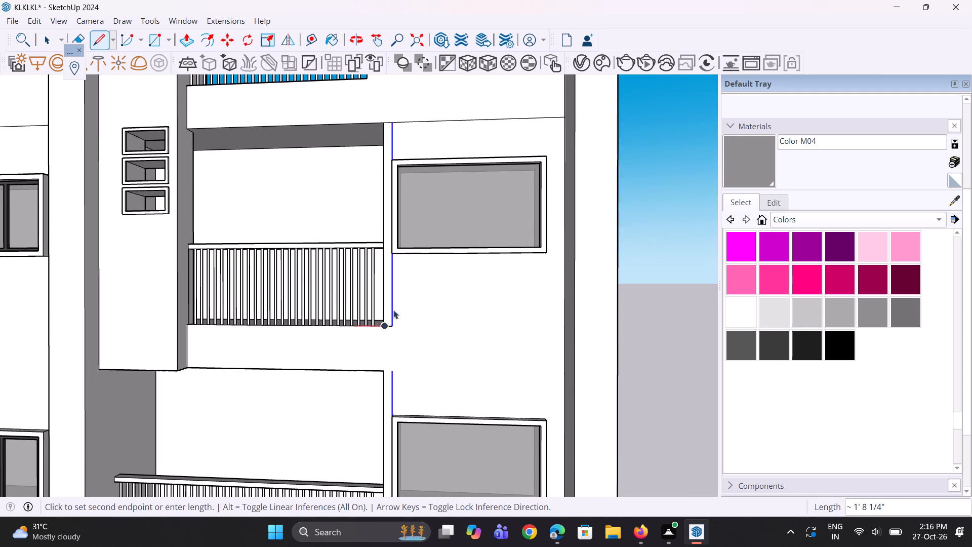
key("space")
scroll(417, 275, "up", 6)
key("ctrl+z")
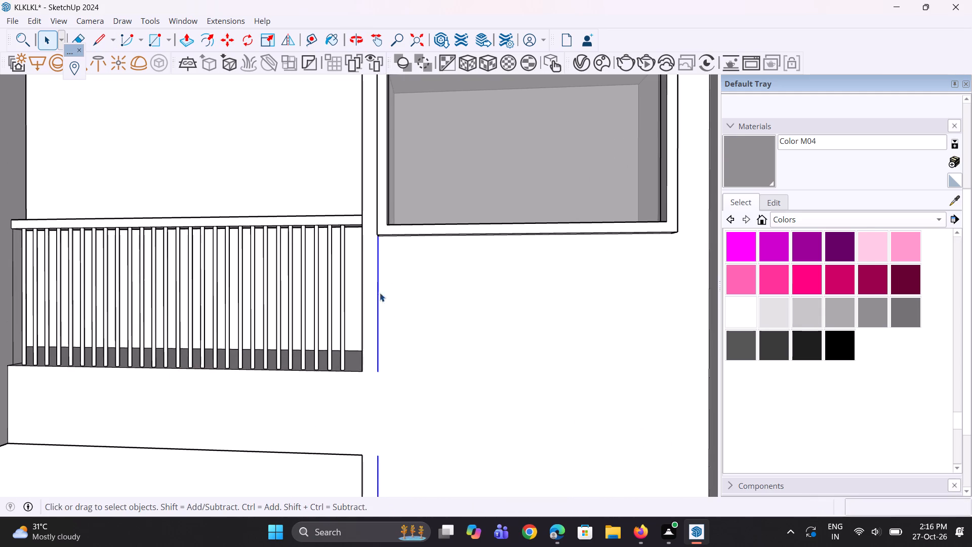
Push/pull the uppermost window frame's left side away from the copied edge: inner face 3 7/16", outer face 2 1/2".
scroll(370, 298, "up", 1)
middle_click_drag(339, 306, 316, 314)
scroll(338, 317, "down", 5)
scroll(411, 140, "up", 6)
key("p")
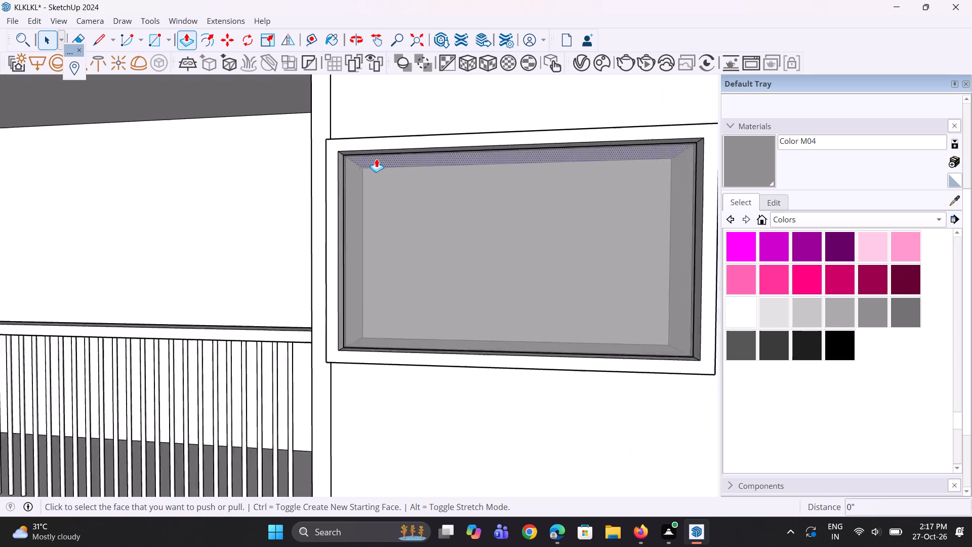
scroll(376, 159, "up", 4)
left_click(338, 251)
left_click(352, 258)
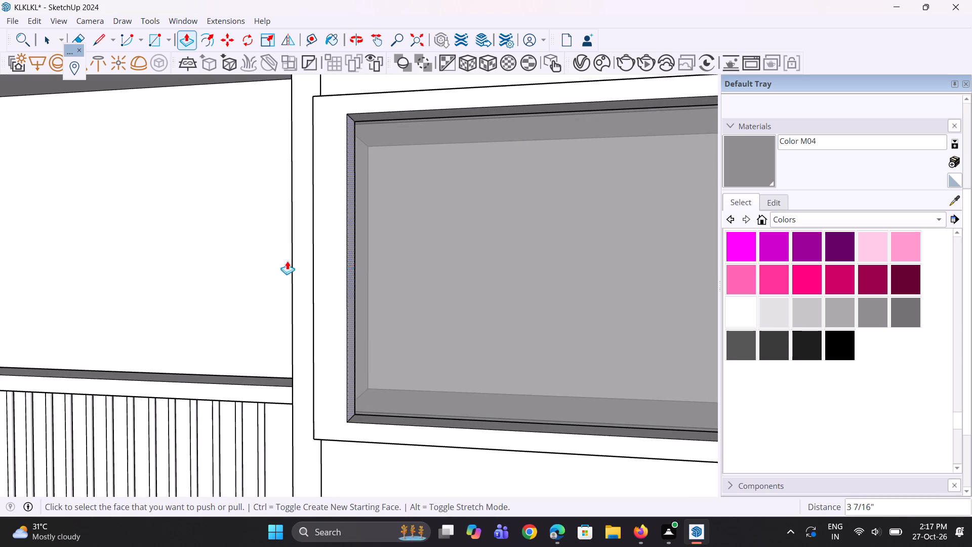
middle_click_drag(296, 260, 437, 246)
left_click(368, 297)
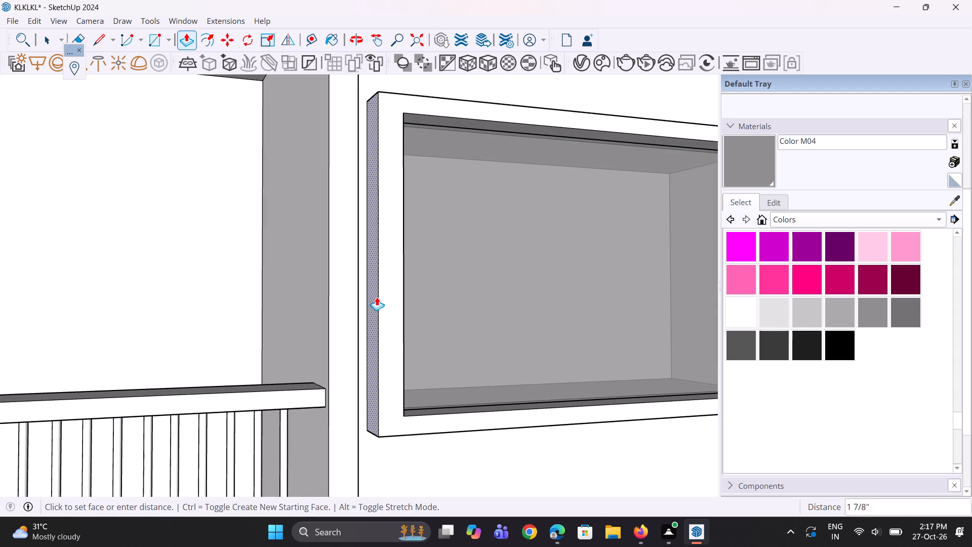
left_click(378, 297)
Draw a 7" line from the uppermost copied edge's lower end to the balcony opening's bottom corner.
scroll(363, 272, "down", 5)
scroll(388, 291, "up", 1)
middle_click_drag(388, 291, 377, 282)
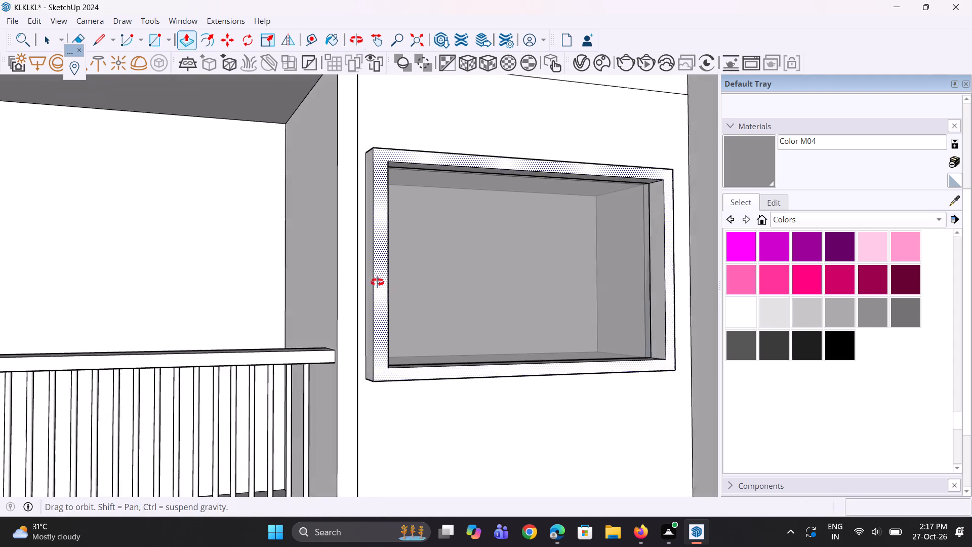
middle_click_drag(377, 282, 343, 258)
scroll(349, 234, "down", 10)
scroll(348, 382, "up", 7)
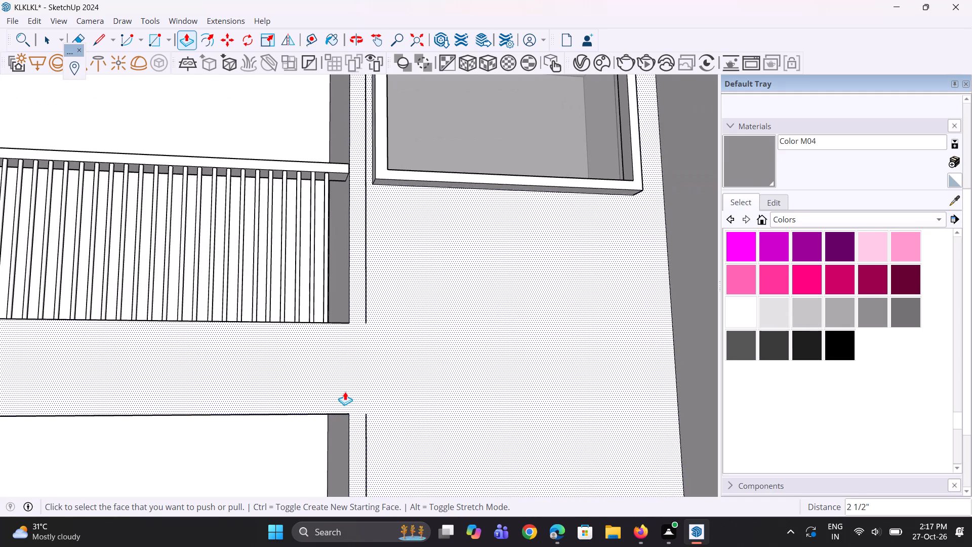
type("lo")
scroll(347, 384, "up", 3)
key("l")
scroll(371, 326, "up", 6)
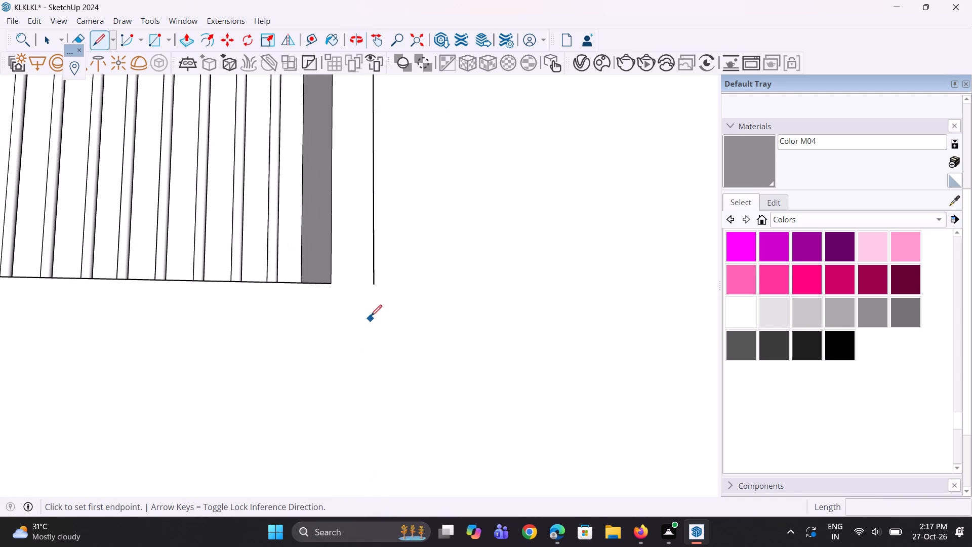
left_click(376, 286)
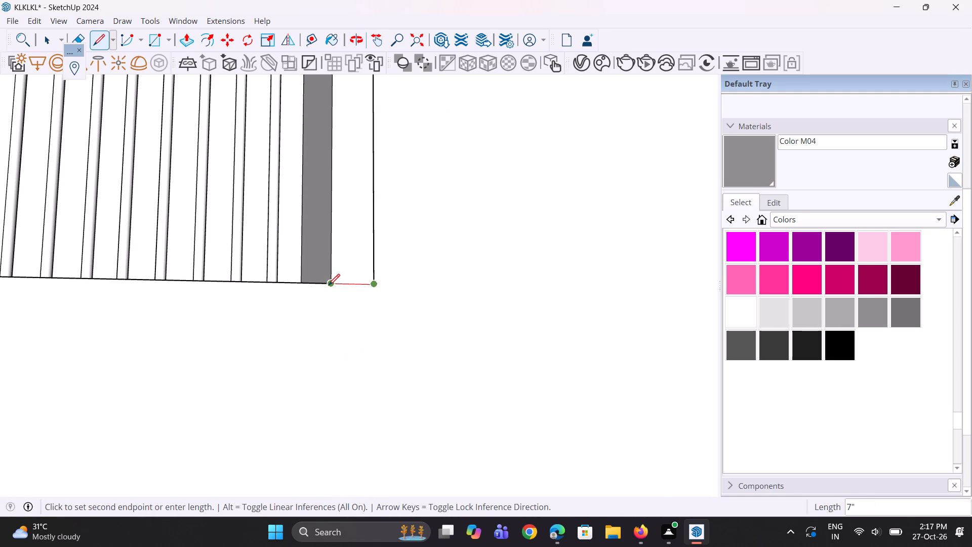
left_click(329, 285)
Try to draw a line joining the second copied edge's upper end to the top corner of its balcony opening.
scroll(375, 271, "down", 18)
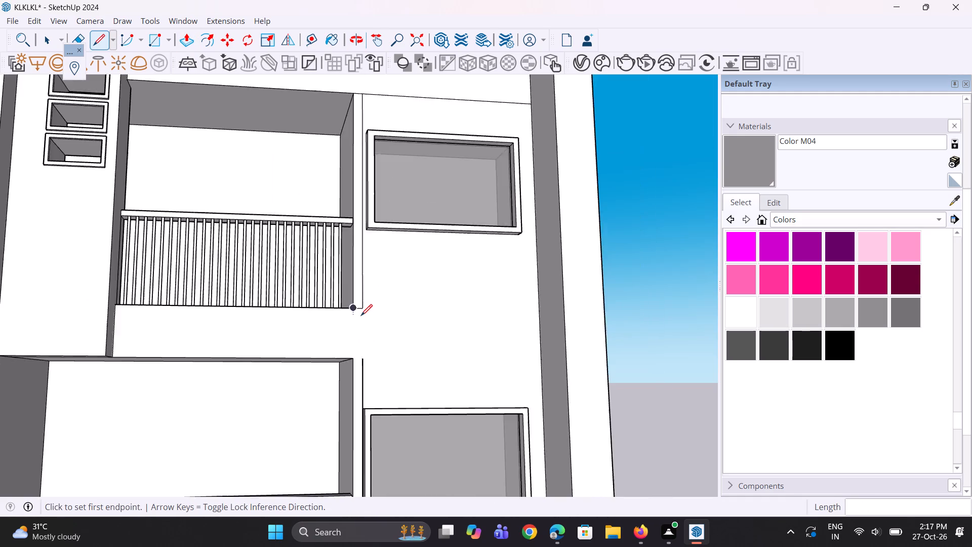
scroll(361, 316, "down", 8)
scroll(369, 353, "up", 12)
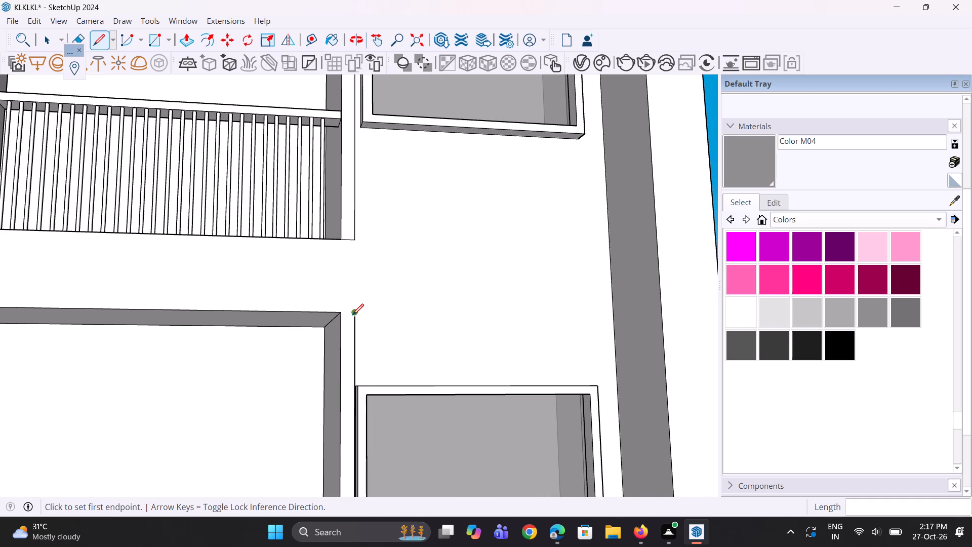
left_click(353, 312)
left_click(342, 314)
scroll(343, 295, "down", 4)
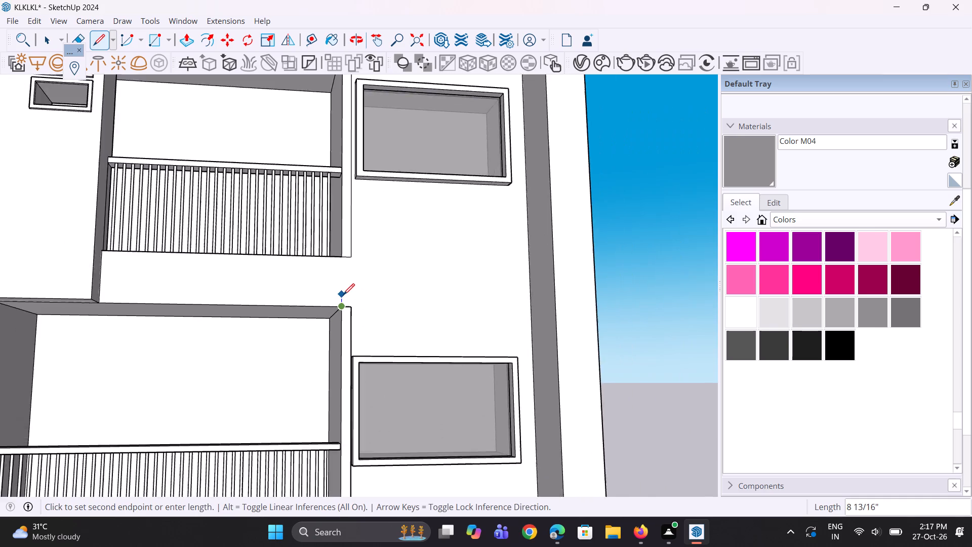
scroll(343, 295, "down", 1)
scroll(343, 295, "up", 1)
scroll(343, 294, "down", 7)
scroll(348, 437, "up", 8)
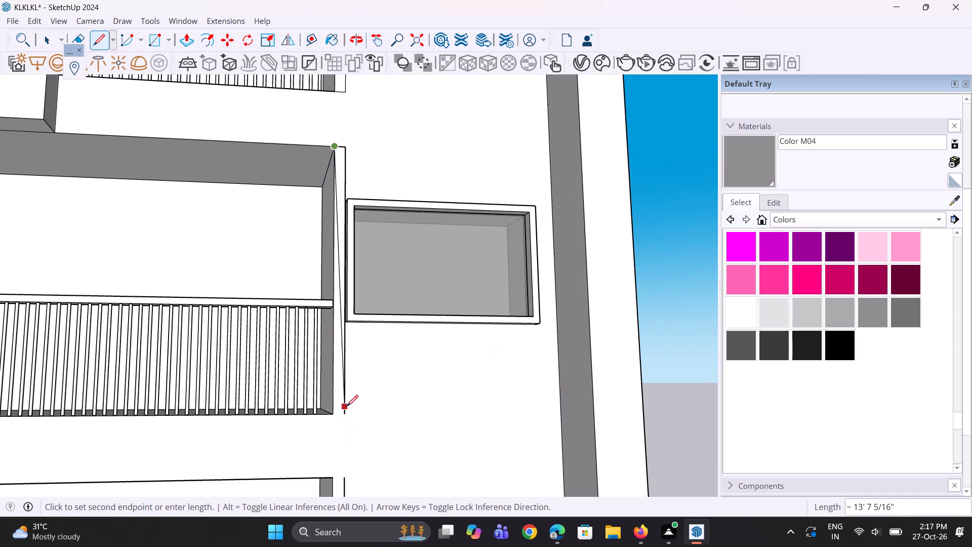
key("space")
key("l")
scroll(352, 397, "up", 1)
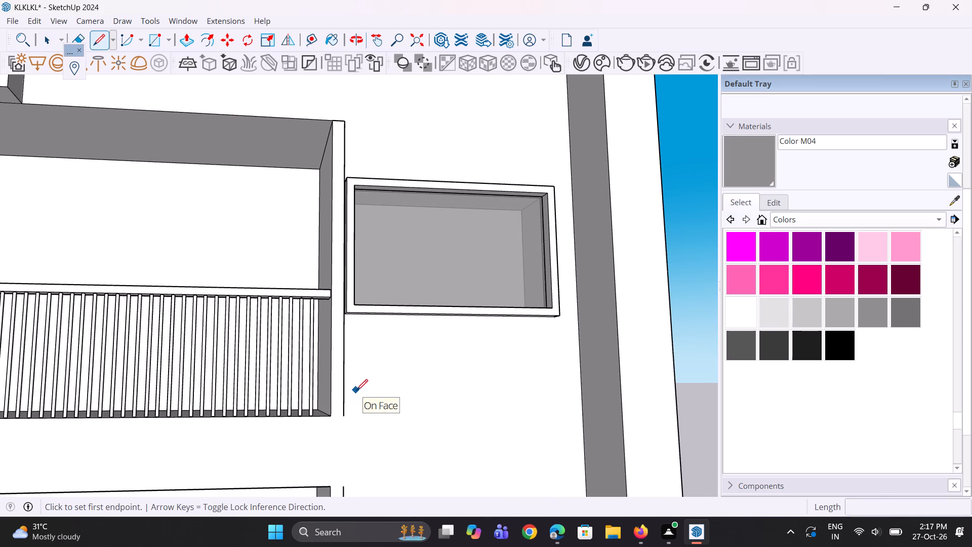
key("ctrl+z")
Draw a line from the second copied edge's upper end to the top corner of its balcony opening.
scroll(354, 61, "up", 2)
scroll(345, 112, "up", 8)
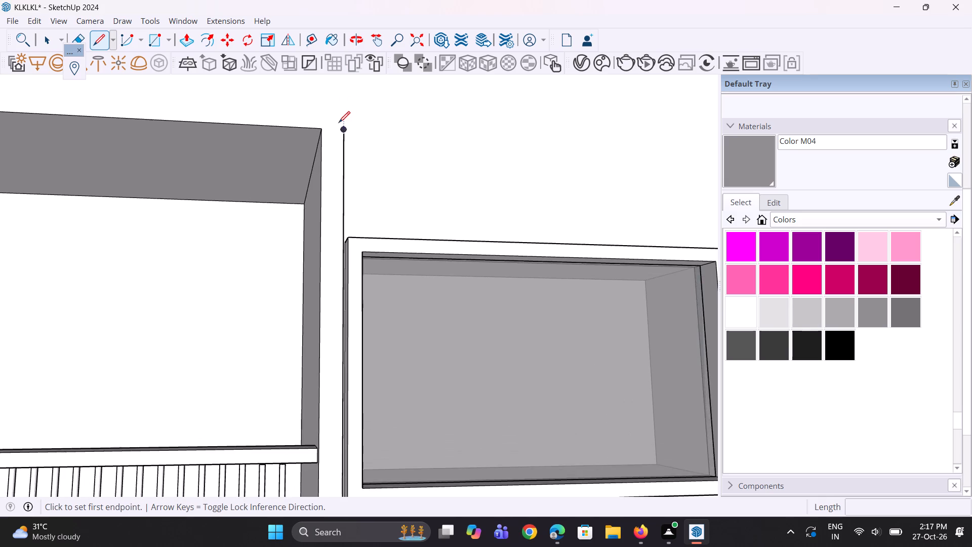
scroll(339, 123, "up", 2)
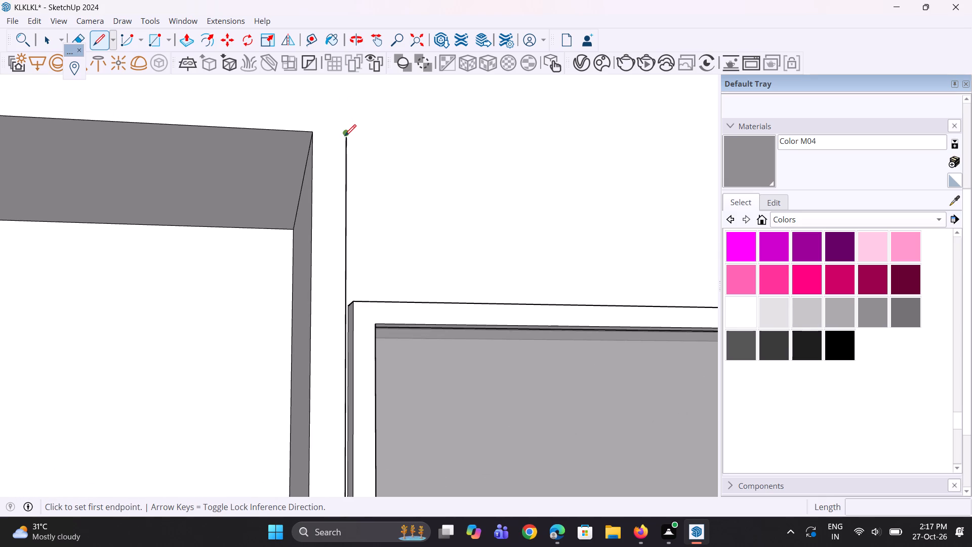
left_click(345, 136)
left_click(308, 133)
scroll(333, 132, "down", 4)
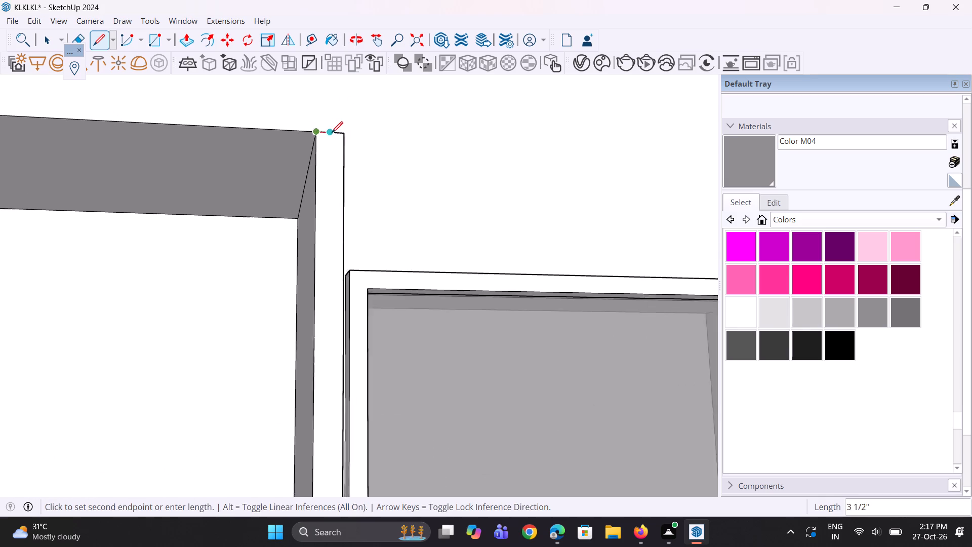
scroll(332, 133, "down", 1)
key("space")
scroll(336, 154, "down", 5)
middle_click_drag(329, 137, 322, 201)
scroll(322, 111, "up", 5)
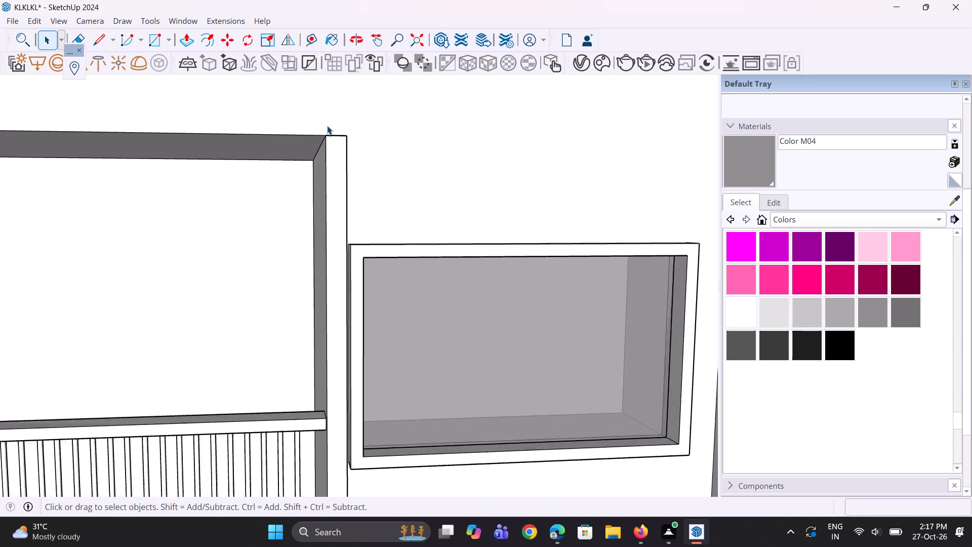
scroll(327, 126, "up", 15)
middle_click_drag(337, 148, 366, 115)
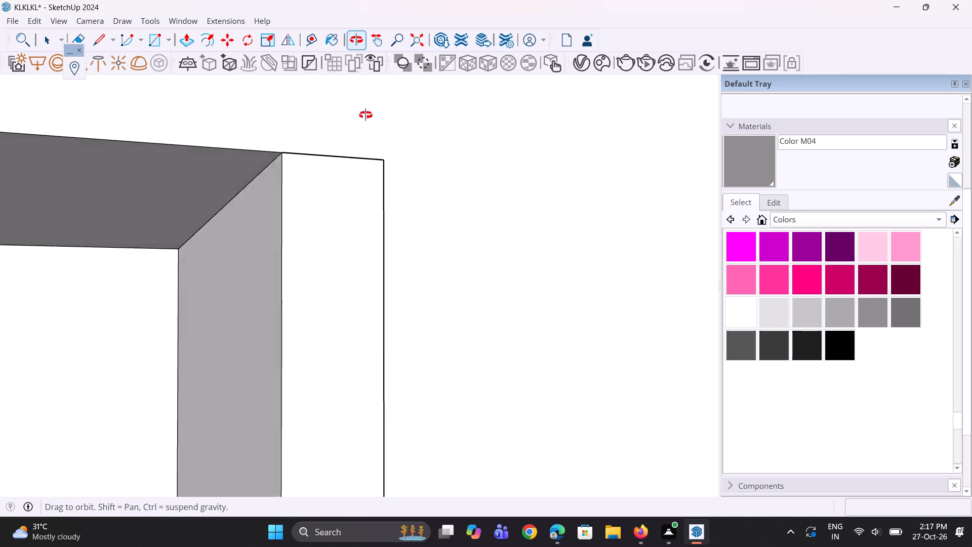
middle_click_drag(366, 115, 365, 114)
scroll(364, 114, "down", 11)
Draw a 7" line from the second copied edge's lower end to the bottom corner of its balcony opening.
key("l")
scroll(376, 109, "down", 11)
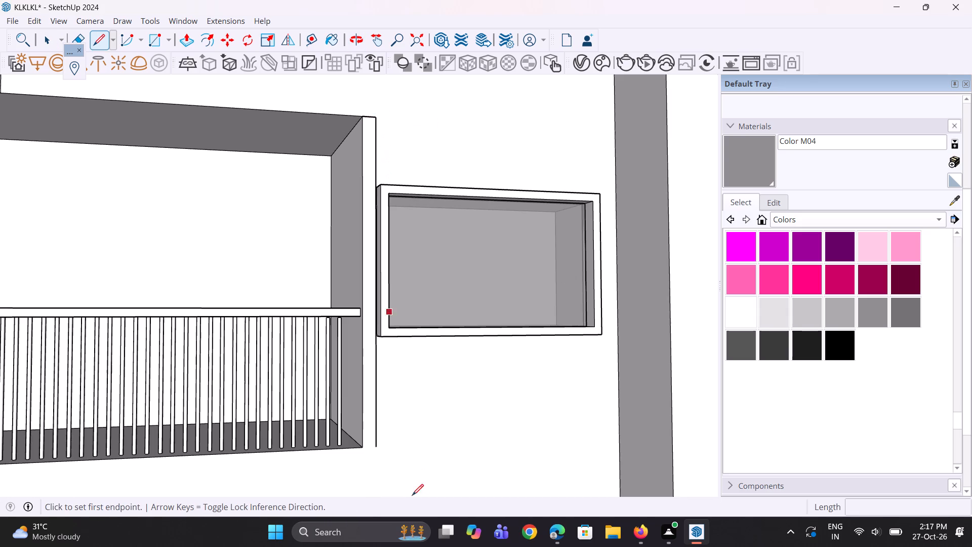
scroll(368, 502, "up", 10)
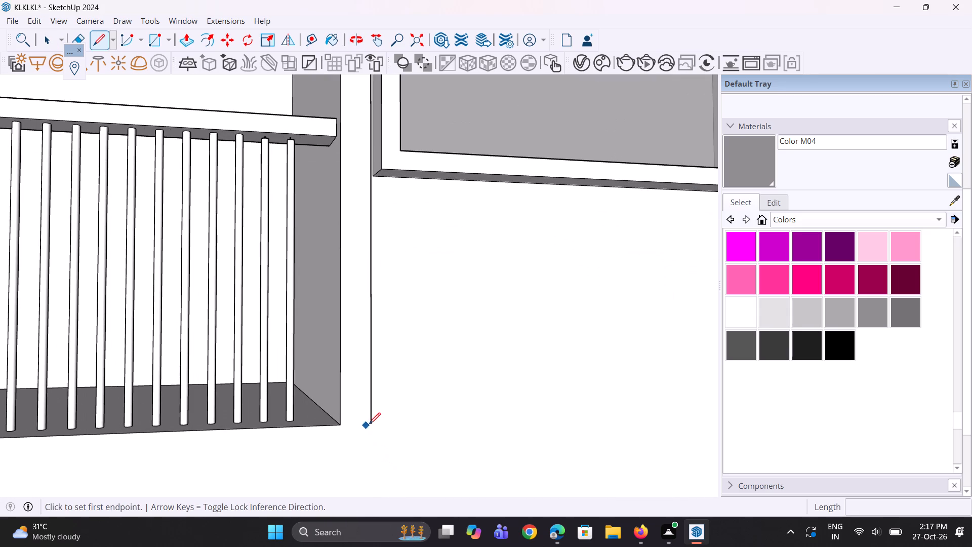
left_click(372, 422)
left_click(344, 427)
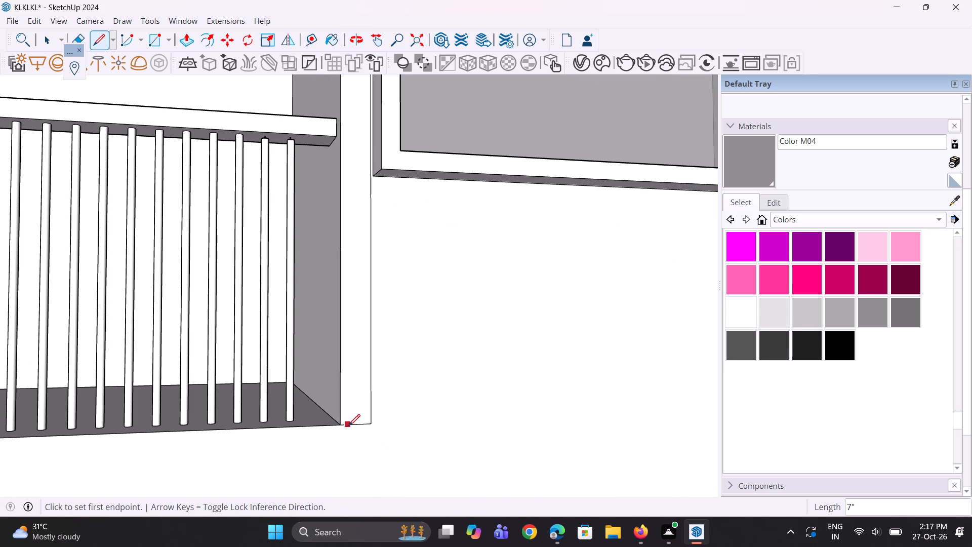
scroll(349, 425, "down", 15)
key("space")
scroll(330, 326, "down", 5)
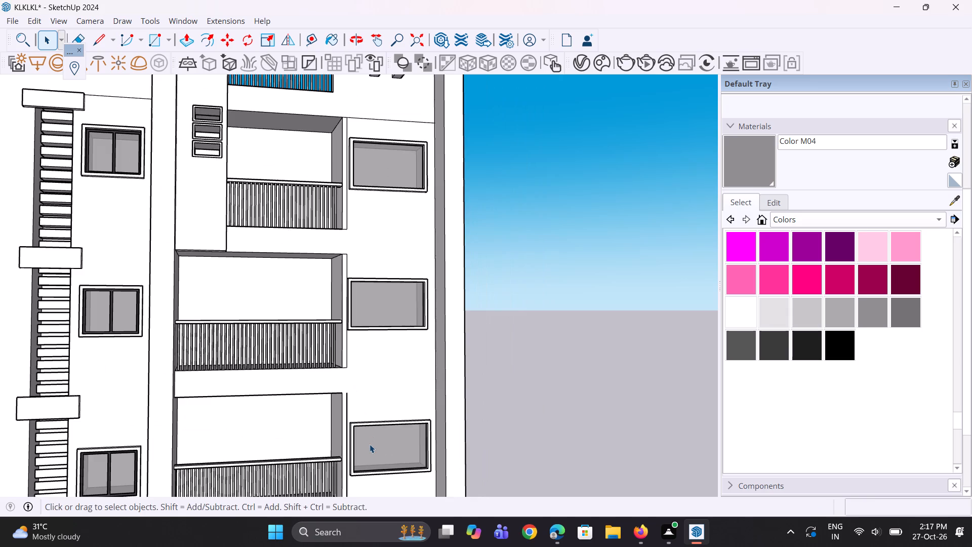
Draw a line from the third copied edge's upper end to the top corner of its balcony opening.
key("l")
scroll(370, 444, "up", 4)
scroll(354, 401, "up", 3)
scroll(319, 353, "up", 6)
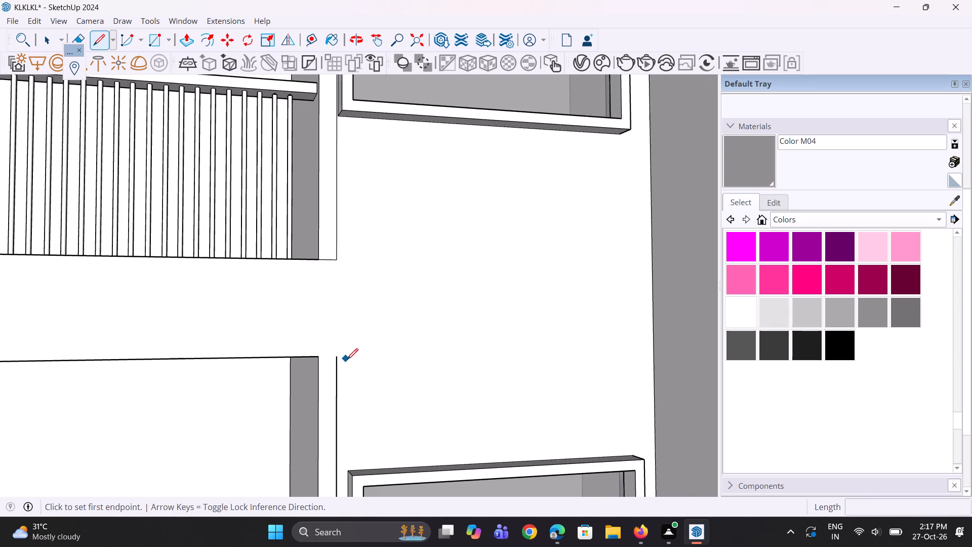
left_click(335, 360)
left_click(320, 362)
scroll(320, 365, "down", 2)
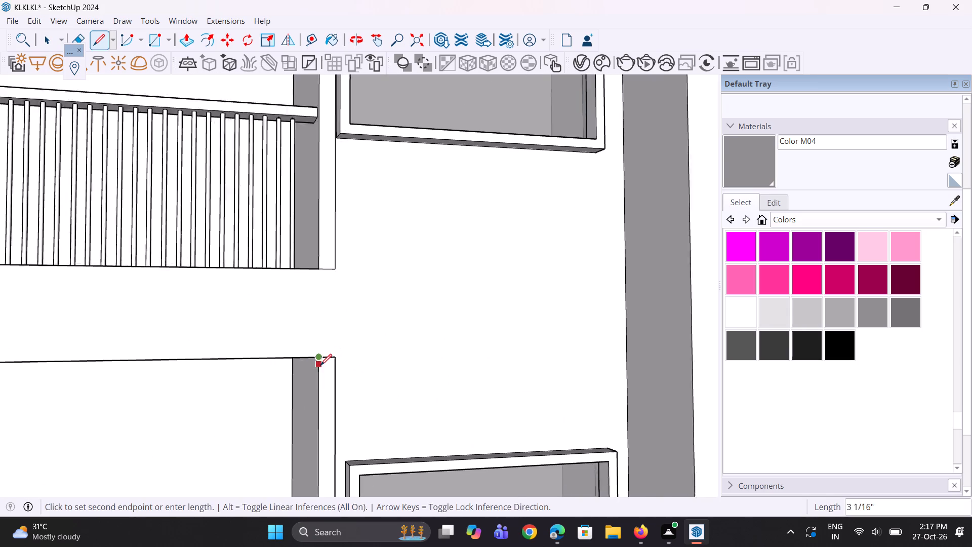
scroll(320, 365, "down", 3)
key("space")
key("space")
scroll(312, 317, "down", 9)
Draw a 7" line from the third copied edge's lower end to the bottom corner of its balcony opening.
scroll(326, 453, "up", 7)
left_click(326, 462)
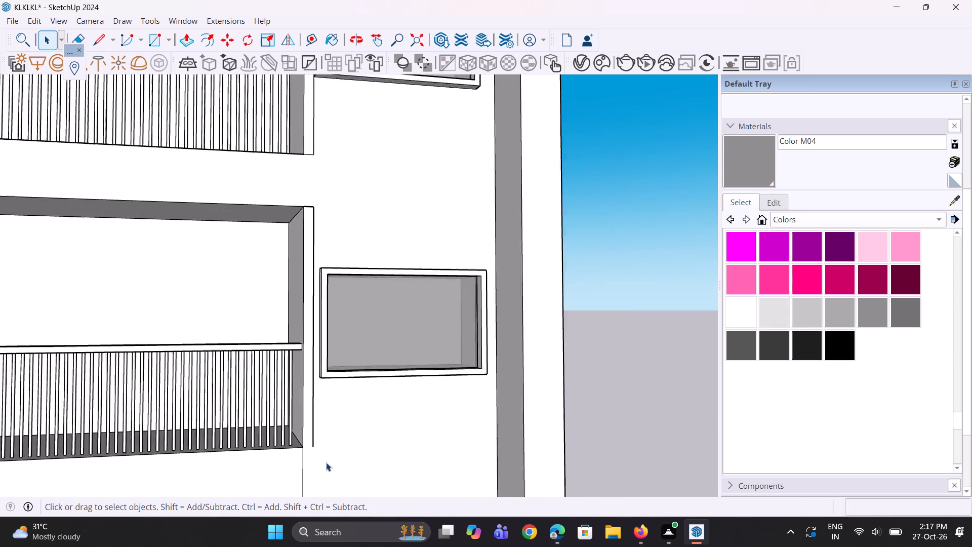
scroll(326, 462, "up", 9)
key("l")
left_click(298, 433)
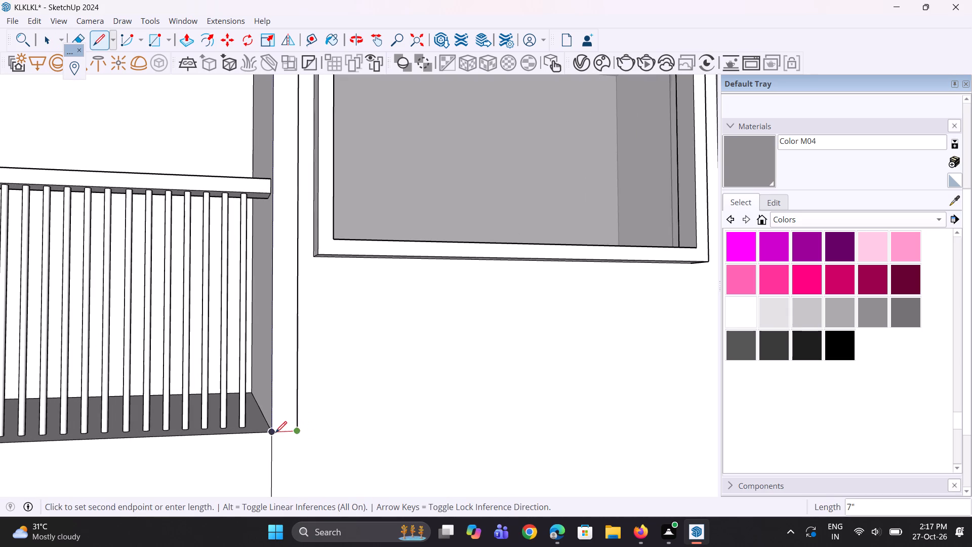
left_click(273, 434)
scroll(294, 377, "down", 5)
key("space")
scroll(294, 377, "down", 10)
Draw a line from the lowest copied edge's upper end to the top corner of the lowest balcony opening.
scroll(291, 439, "up", 3)
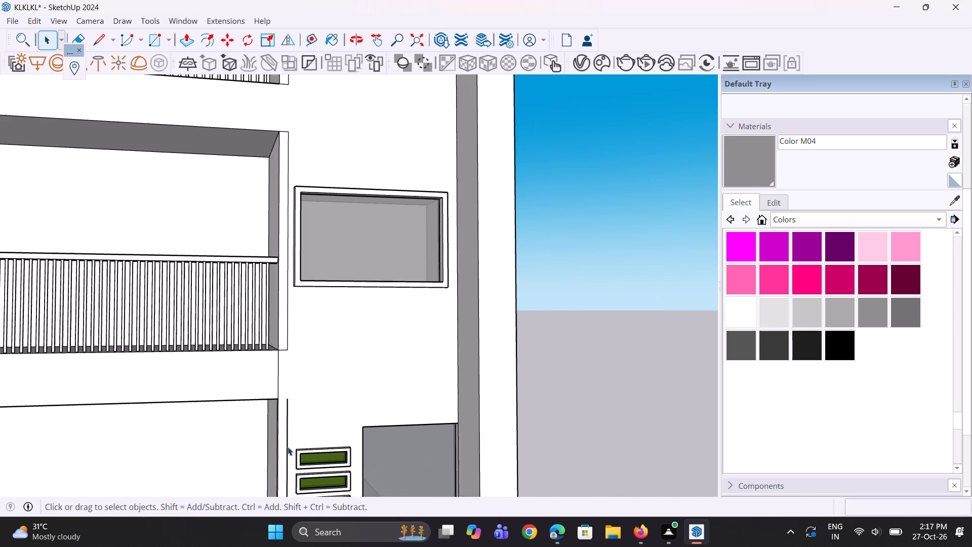
scroll(288, 447, "up", 5)
key("l")
scroll(272, 415, "up", 7)
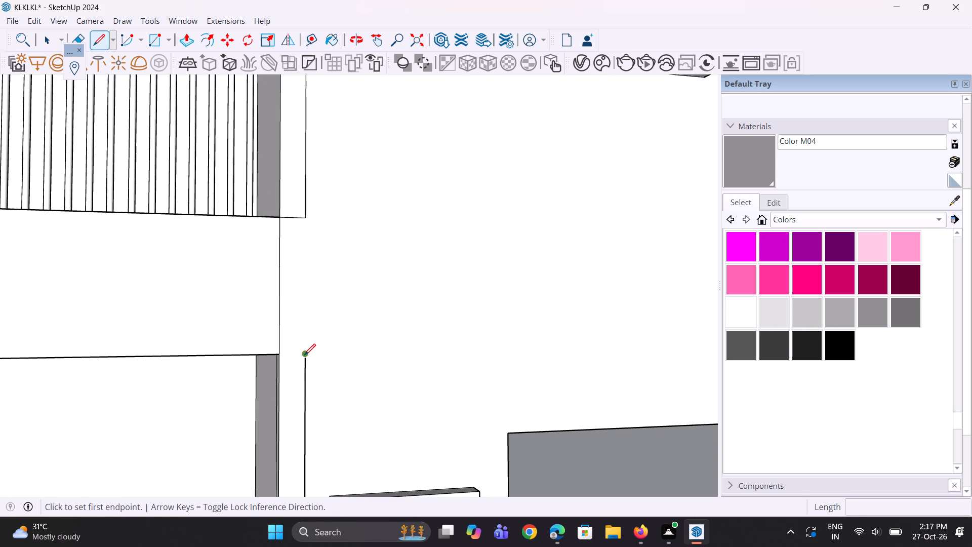
left_click(304, 355)
left_click(282, 355)
scroll(277, 356, "down", 12)
key("space")
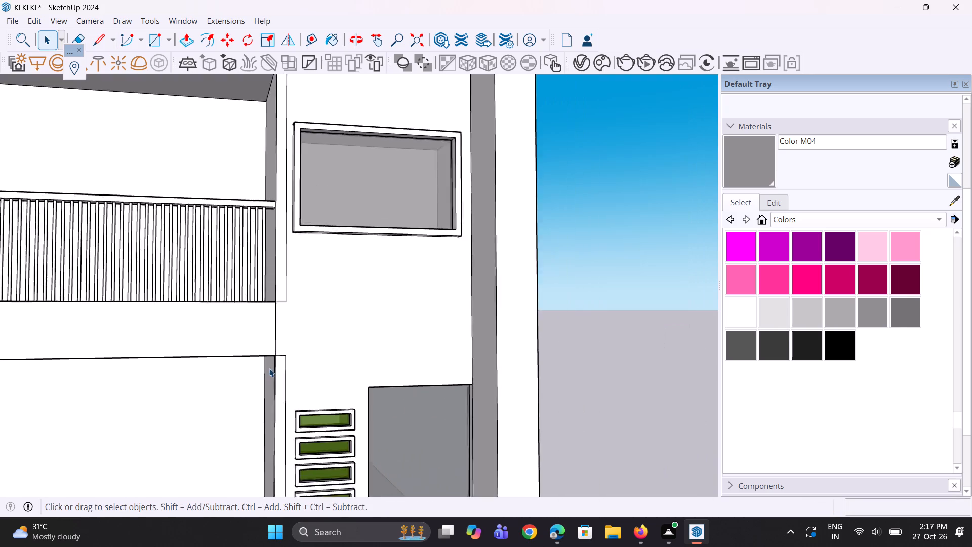
Examine the lowest band's bottom end at the slab and review the balcony bands across the whole facade.
scroll(269, 368, "down", 2)
key("l")
scroll(279, 371, "down", 8)
scroll(288, 456, "up", 4)
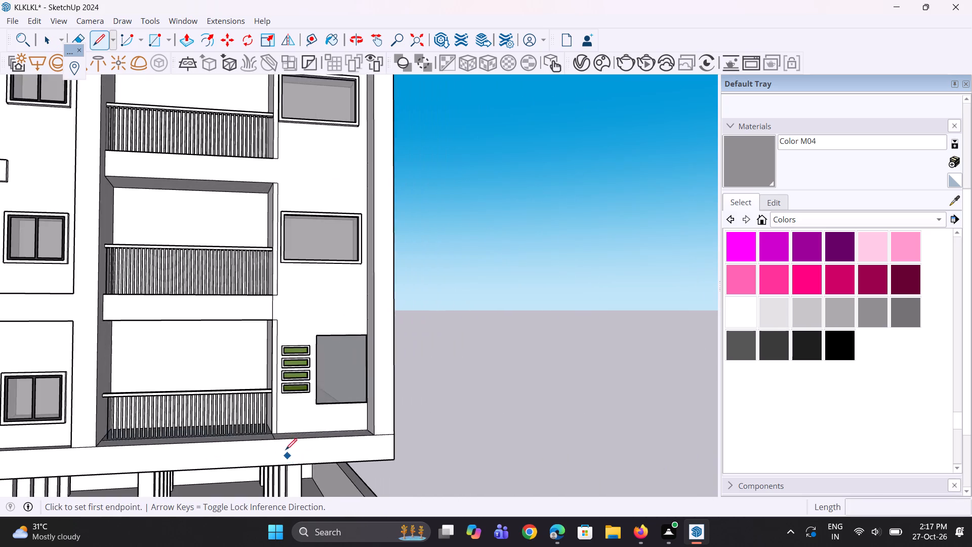
scroll(284, 438, "up", 8)
key("space")
key("space")
scroll(305, 456, "down", 5)
key("space")
key("space")
middle_click_drag(350, 440, 342, 437)
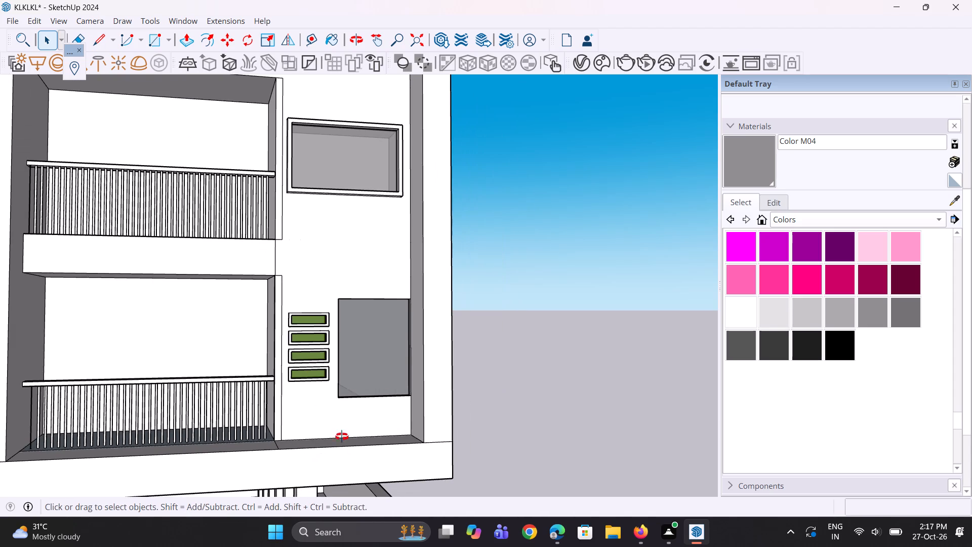
middle_click_drag(342, 437, 327, 429)
scroll(352, 439, "down", 9)
scroll(398, 464, "up", 1)
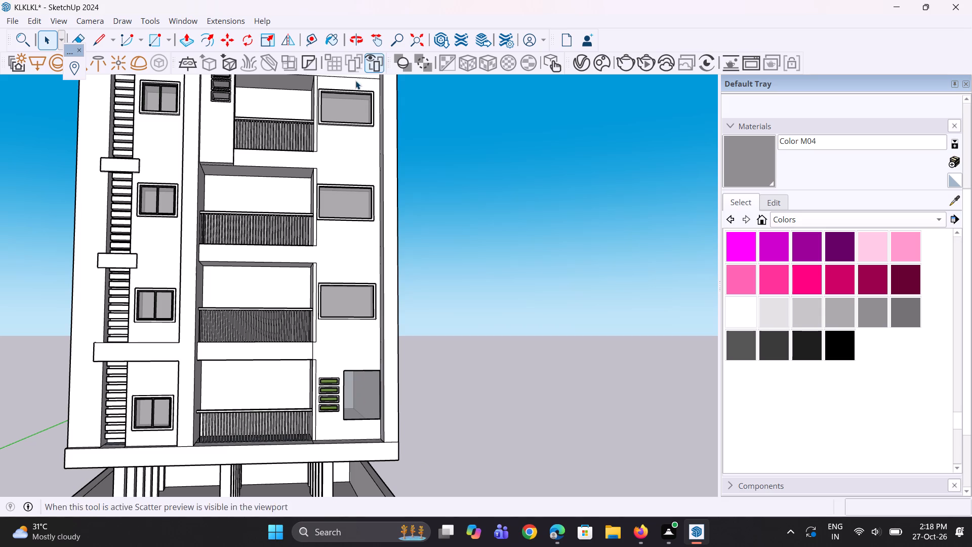
scroll(331, 222, "down", 4)
middle_click_drag(331, 223, 329, 214)
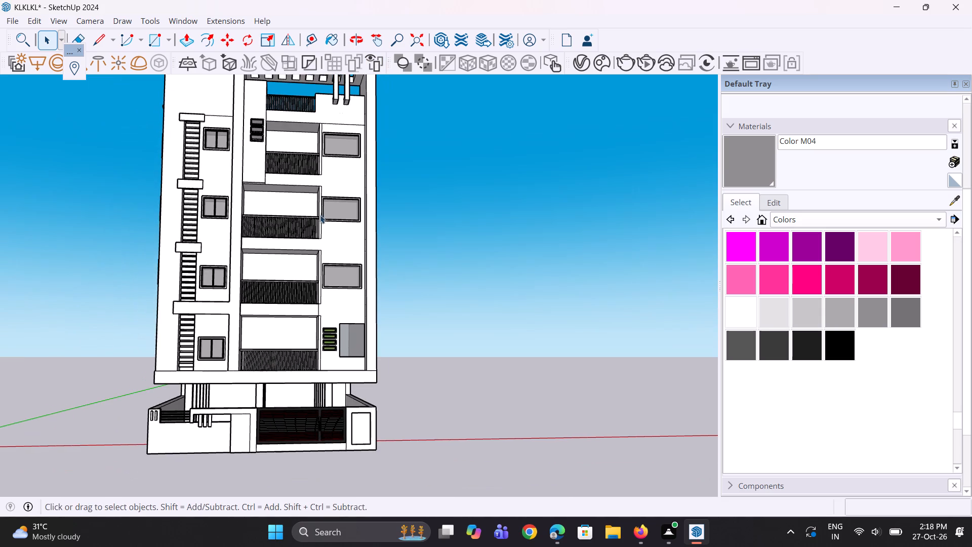
scroll(319, 215, "up", 4)
scroll(320, 231, "down", 10)
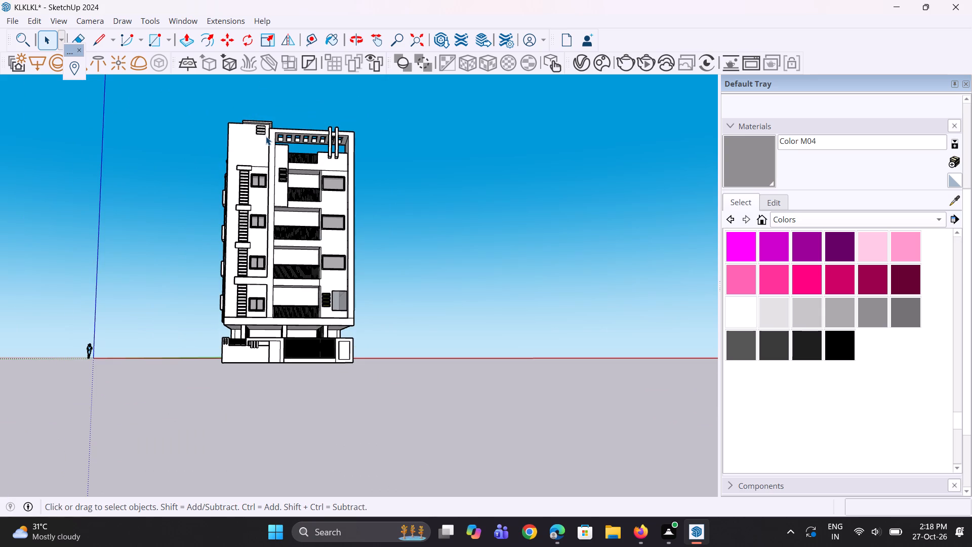
middle_click_drag(266, 136, 242, 149)
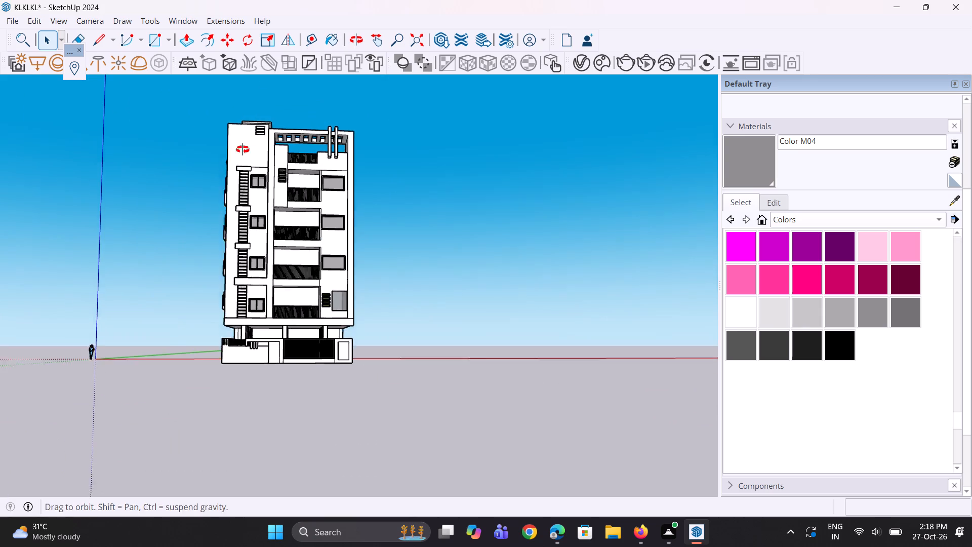
middle_click_drag(242, 149, 227, 168)
scroll(285, 187, "down", 5)
middle_click_drag(293, 159, 288, 238)
Copy the back wall face of the uppermost windowed floor's balcony about 43' 7" sideways, clear of the building.
scroll(298, 196, "up", 10)
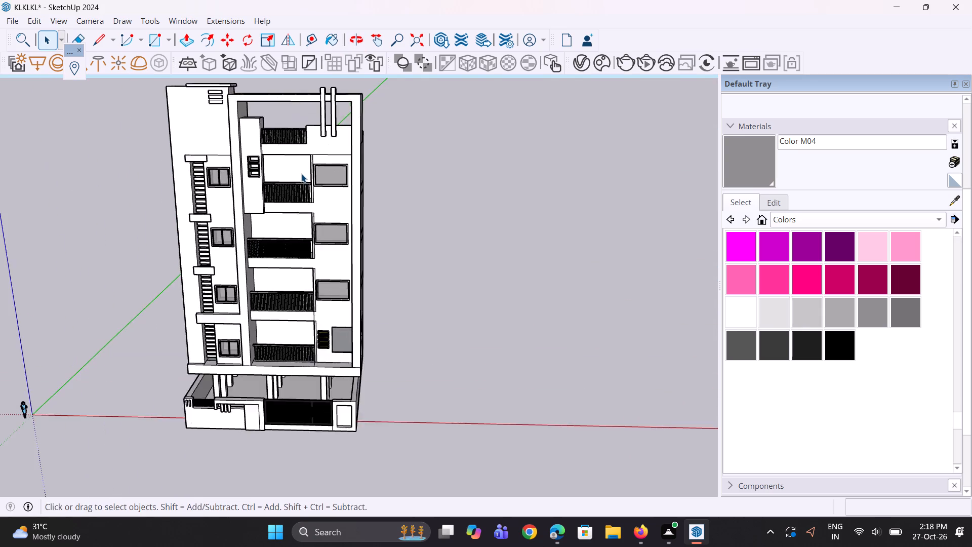
scroll(301, 174, "up", 2)
left_click(299, 171)
key("m")
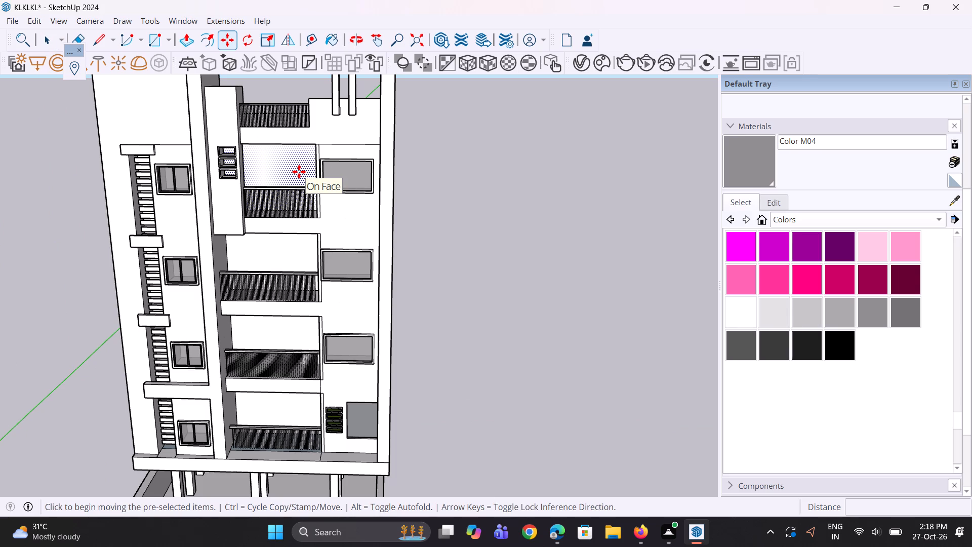
left_click(299, 172)
key("Escape")
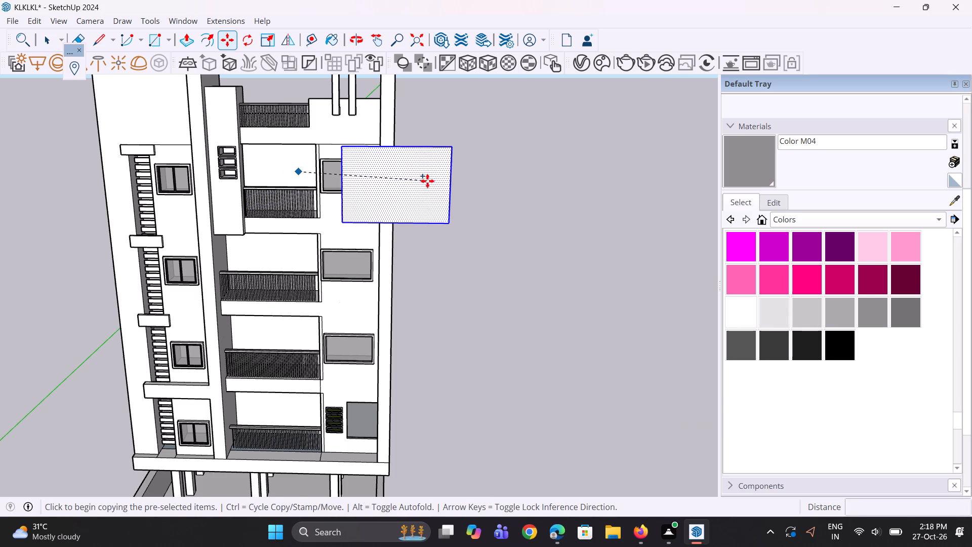
scroll(335, 181, "up", 1)
left_click(291, 171)
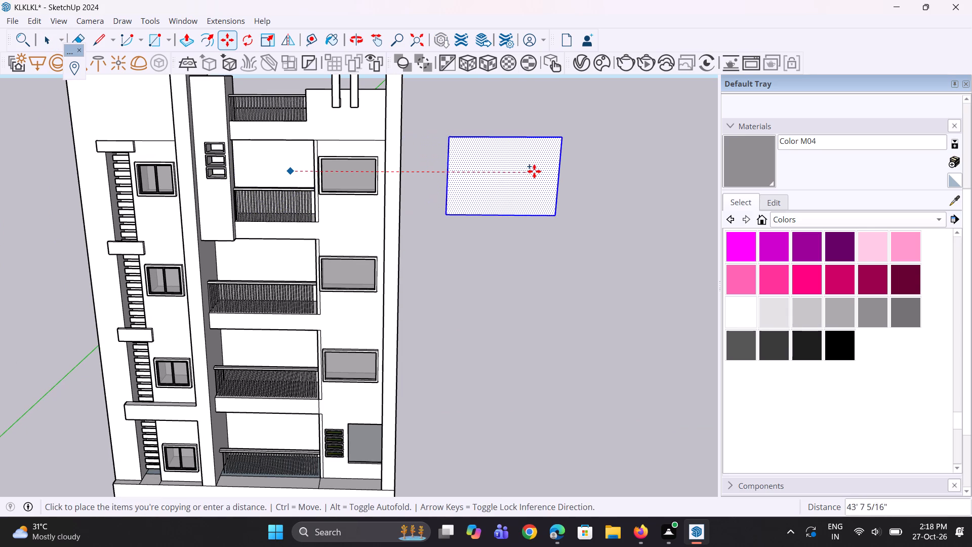
left_click(535, 171)
key("space")
Copy the back wall face of the balcony one floor below about 45' 10" sideways, beneath the first copied face.
middle_click_drag(325, 302, 331, 231)
left_click(279, 257)
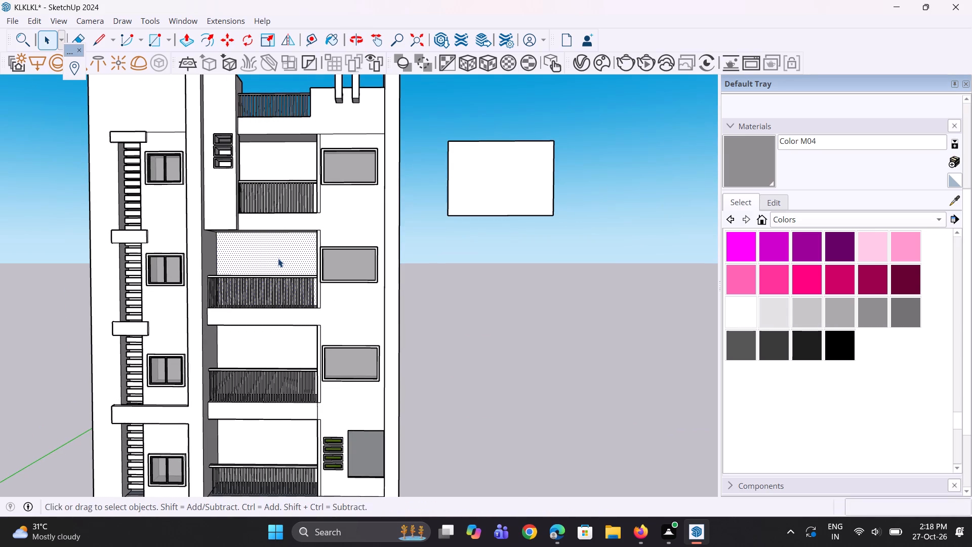
key("m")
left_click(278, 259)
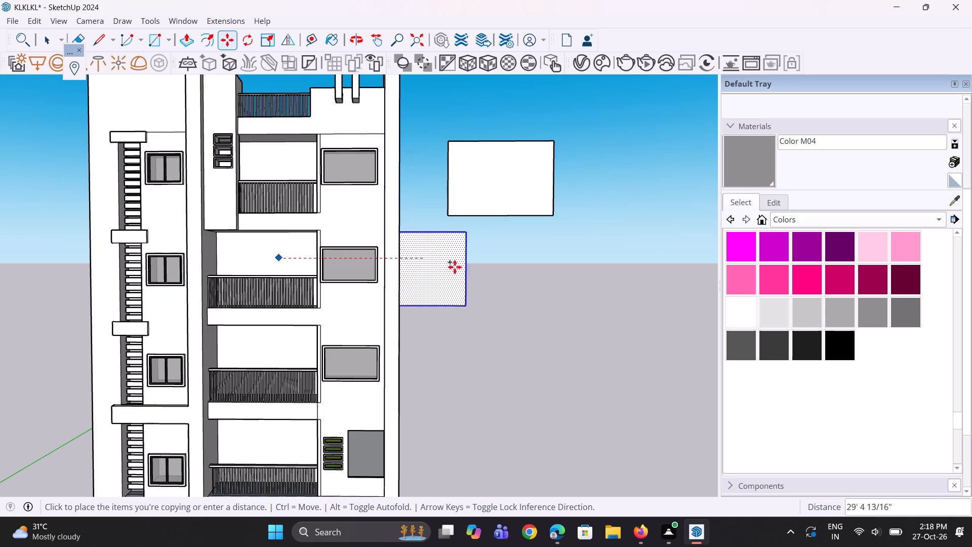
left_click(519, 272)
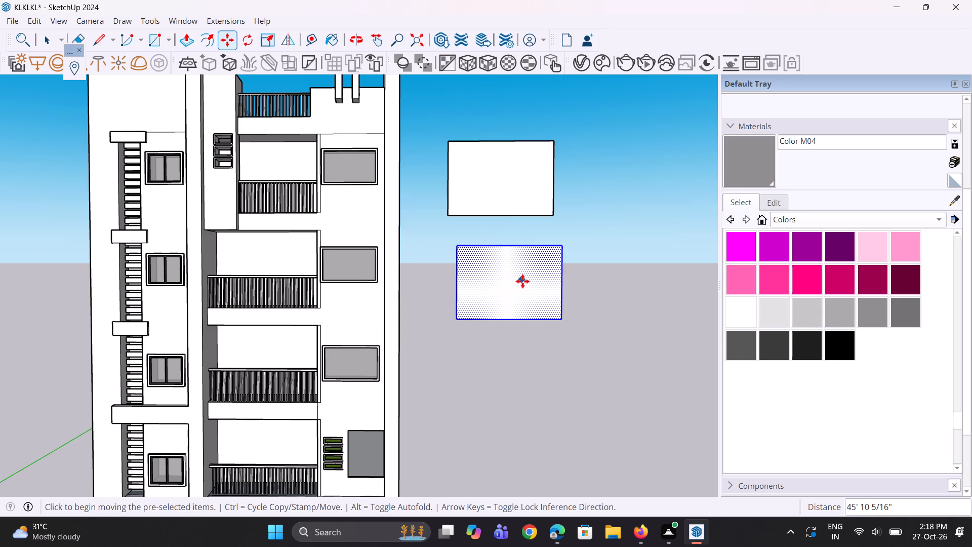
scroll(488, 293, "up", 1)
scroll(477, 296, "down", 3)
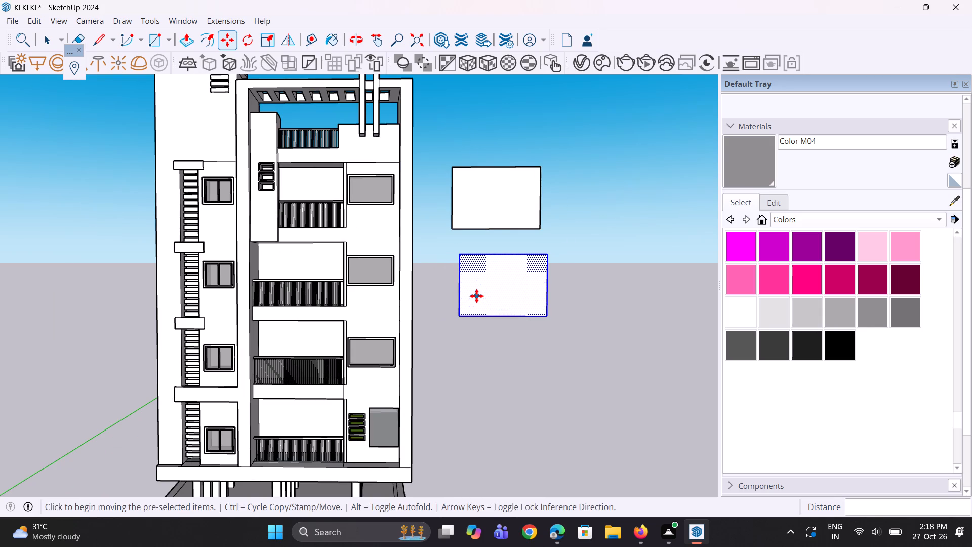
key("space")
key("space")
middle_click_drag(443, 275, 455, 274)
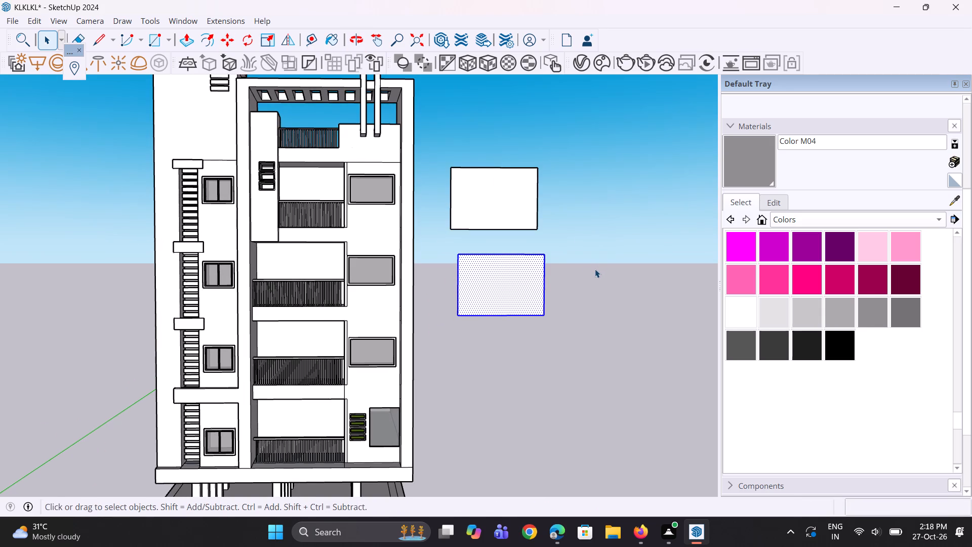
left_click(597, 267)
Push/pull the upper copied wall face 3" to give it thickness.
scroll(541, 201, "up", 3)
key("p")
scroll(474, 193, "up", 3)
left_click(473, 193)
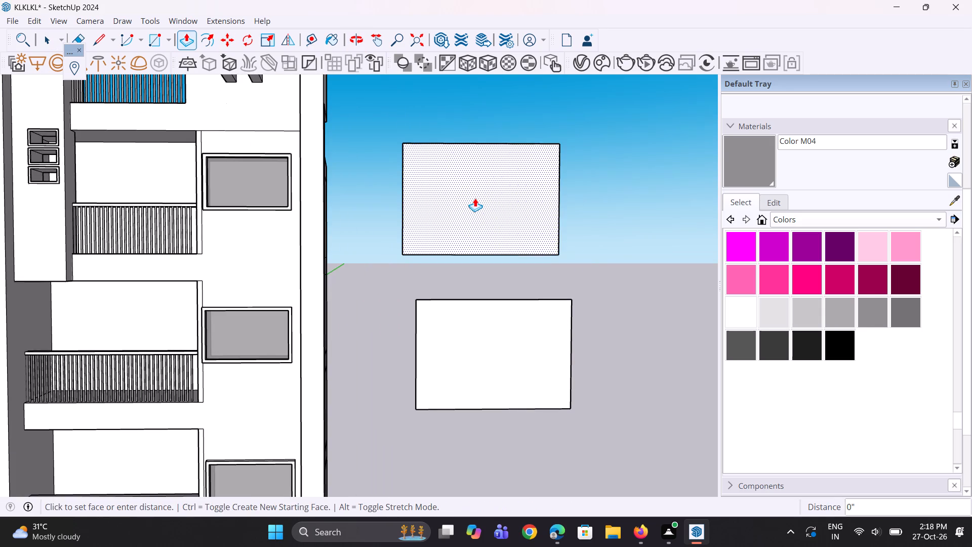
type("3\"")
key("Return")
middle_click_drag(485, 209, 475, 199)
scroll(476, 199, "up", 1)
Offset the upper copied panel's front face inward to outline a narrow border around it.
key("space")
left_click(456, 204)
scroll(421, 211, "up", 1)
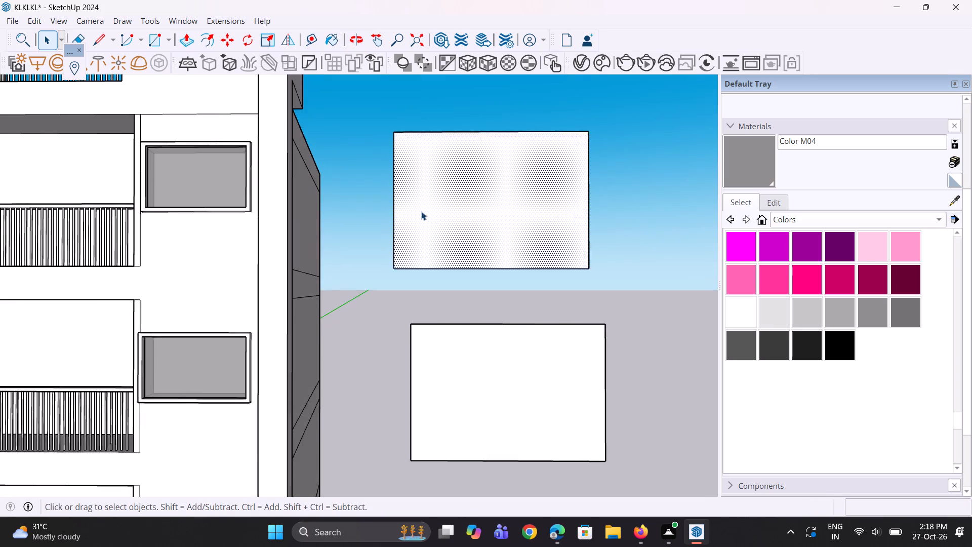
scroll(421, 211, "up", 1)
key("f")
left_click(398, 198)
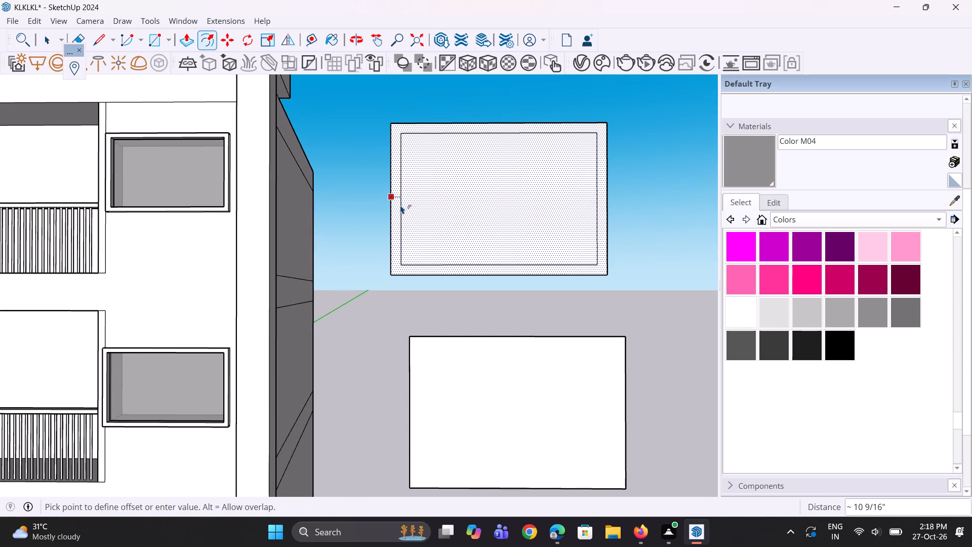
left_click(399, 206)
key("space")
key("space")
left_click(631, 206)
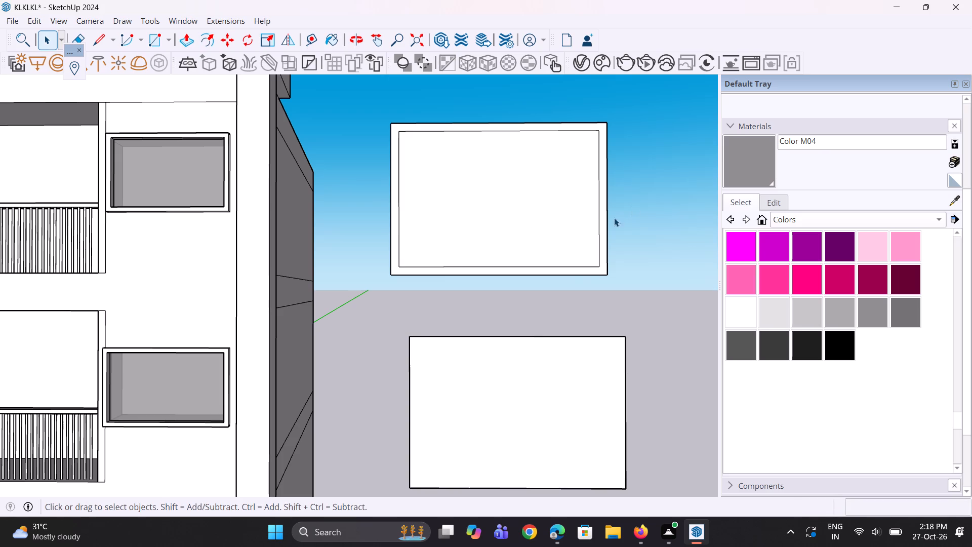
Draw short lines from the upper panel's two left inner corners to its outer edge, separating the left border strip.
key("l")
scroll(423, 112, "up", 7)
left_click(388, 141)
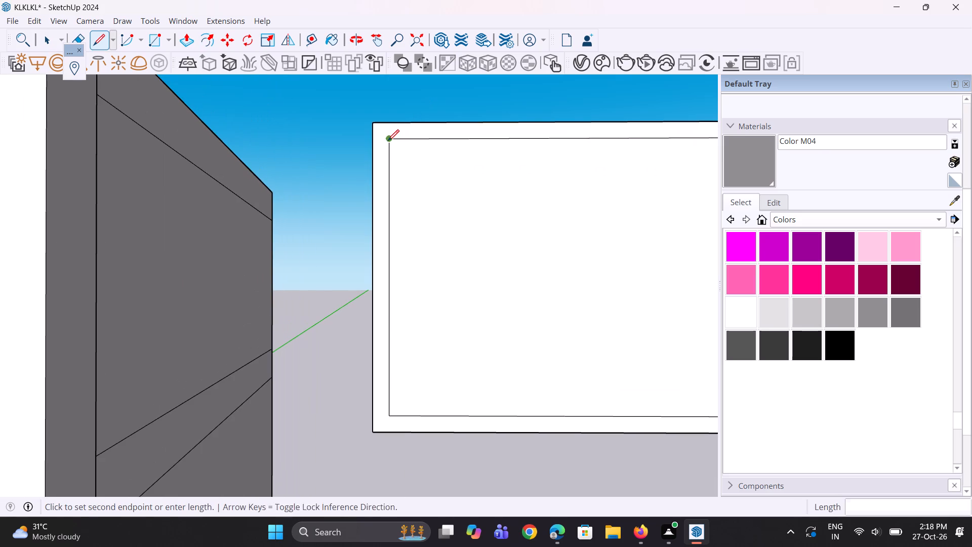
left_click(372, 141)
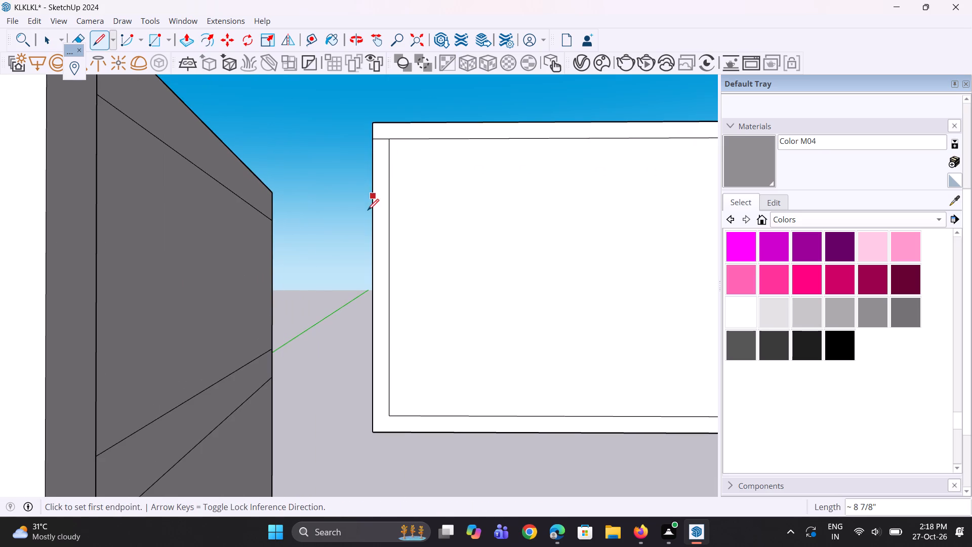
scroll(389, 396, "up", 1)
left_click(388, 421)
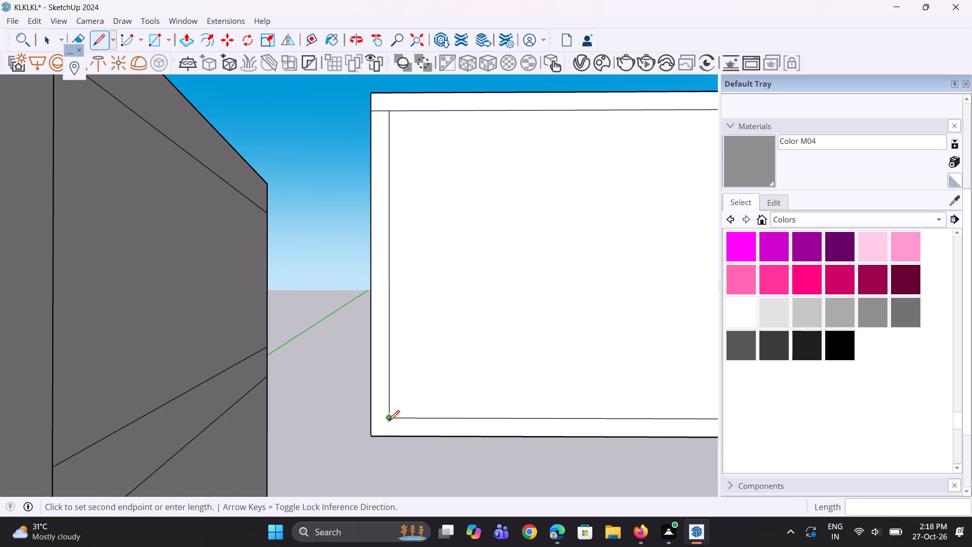
left_click(372, 422)
key("space")
scroll(349, 433, "down", 5)
key("space")
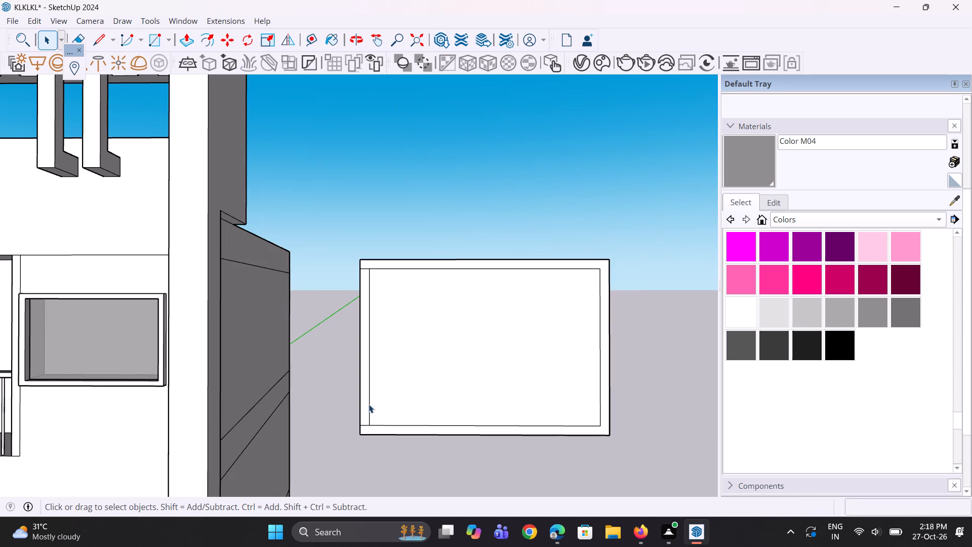
Copy the left border strip about 19' 1" onto the right border, dividing the distance into 3 equal spacings.
left_click(363, 409)
scroll(591, 379, "up", 3)
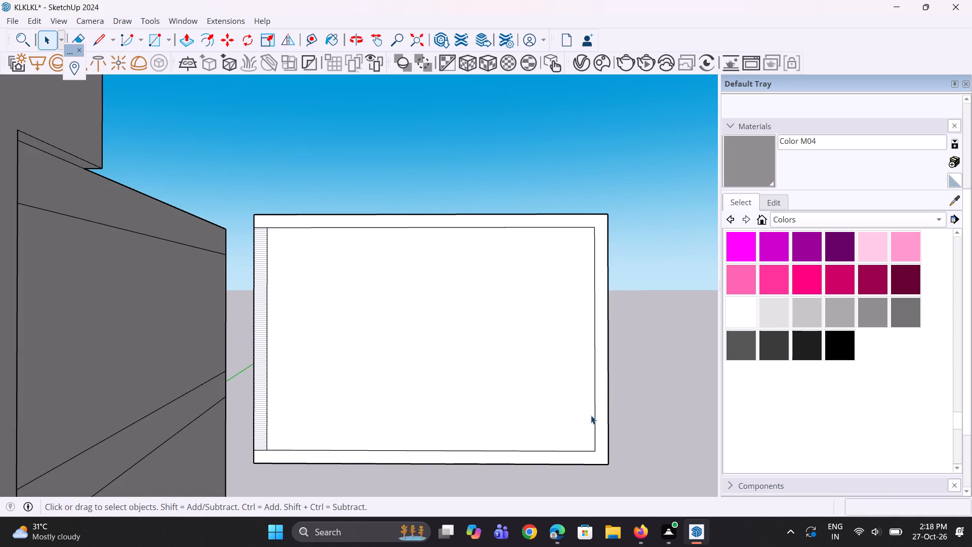
key("m")
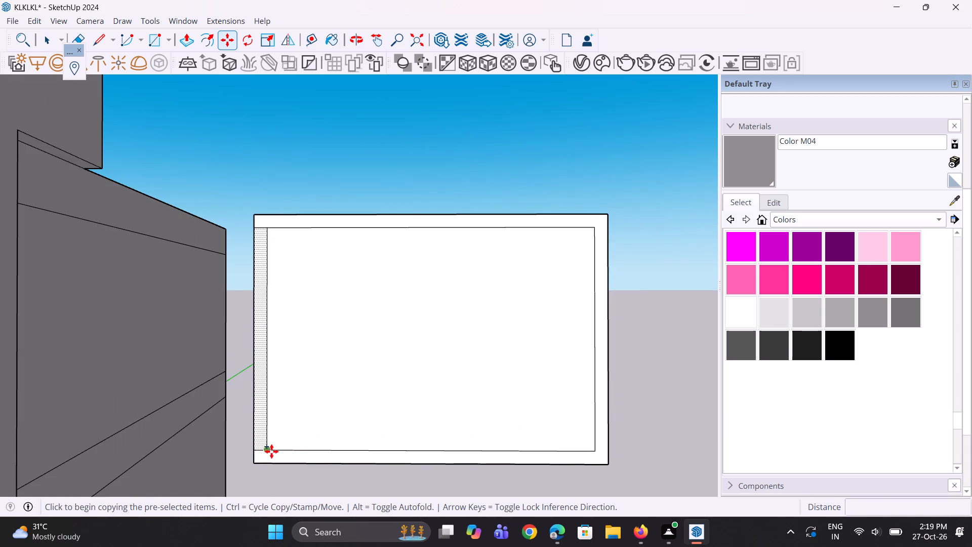
left_click(267, 450)
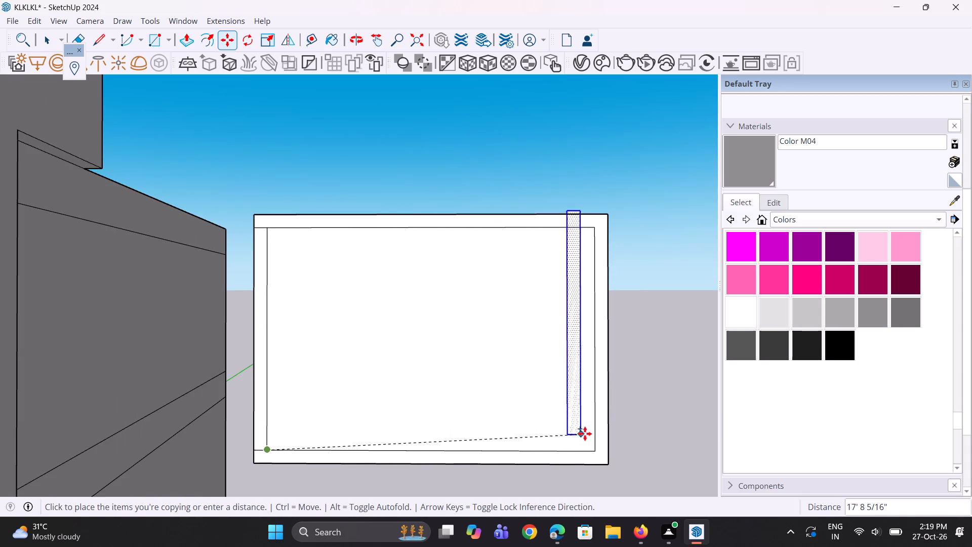
left_click(606, 455)
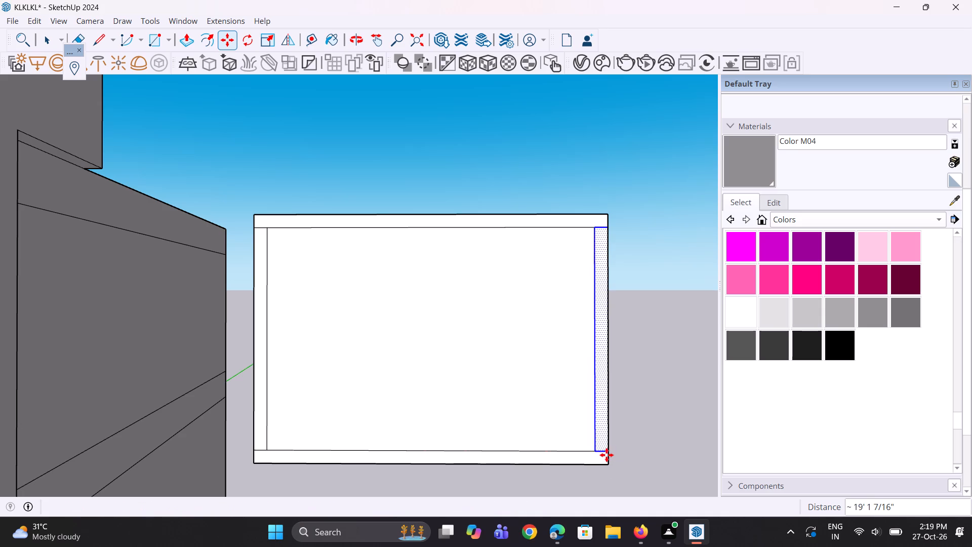
type("/3")
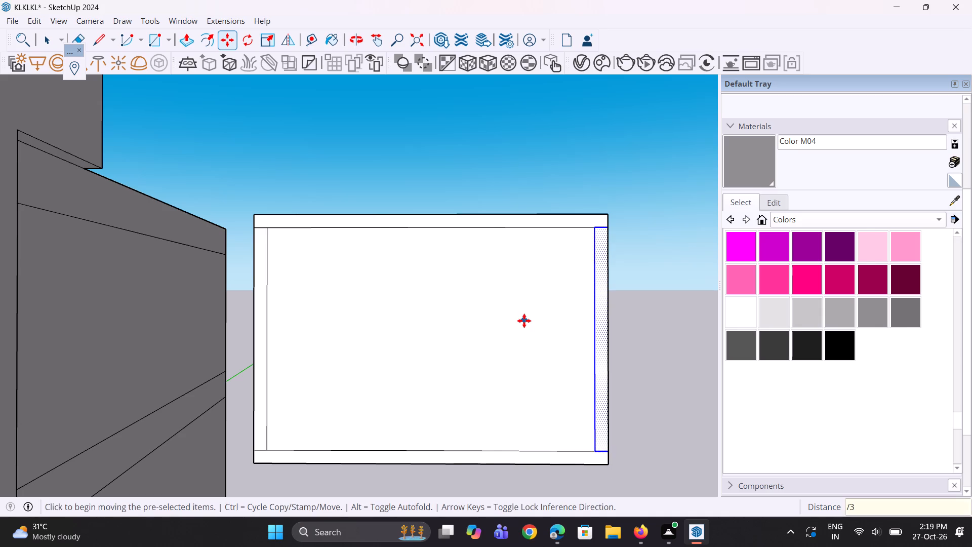
key("Return")
key("space")
key("space")
Move the right intermediate vertical strip about 2' 3" along the red axis toward the panel's right border.
scroll(489, 326, "up", 2)
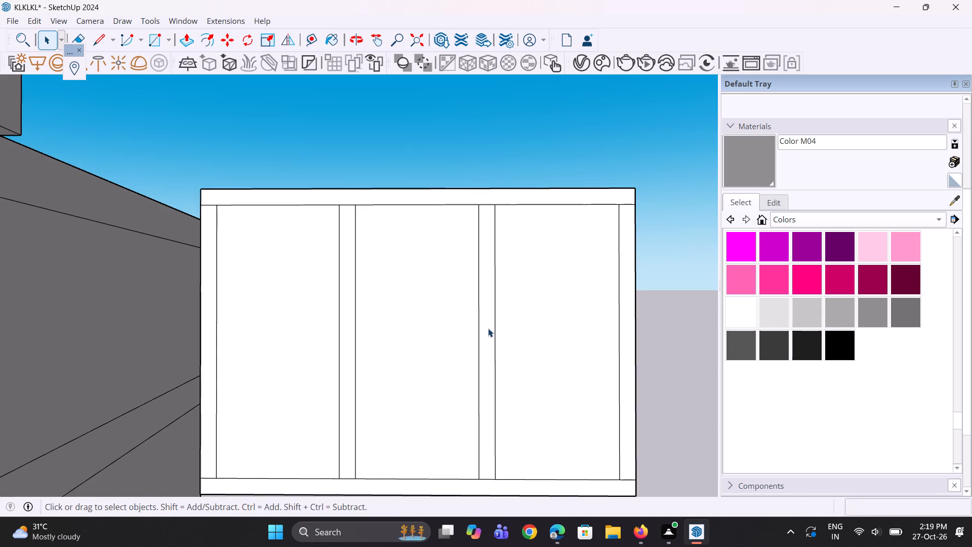
left_click(480, 343)
scroll(487, 362, "up", 1)
left_click(487, 362)
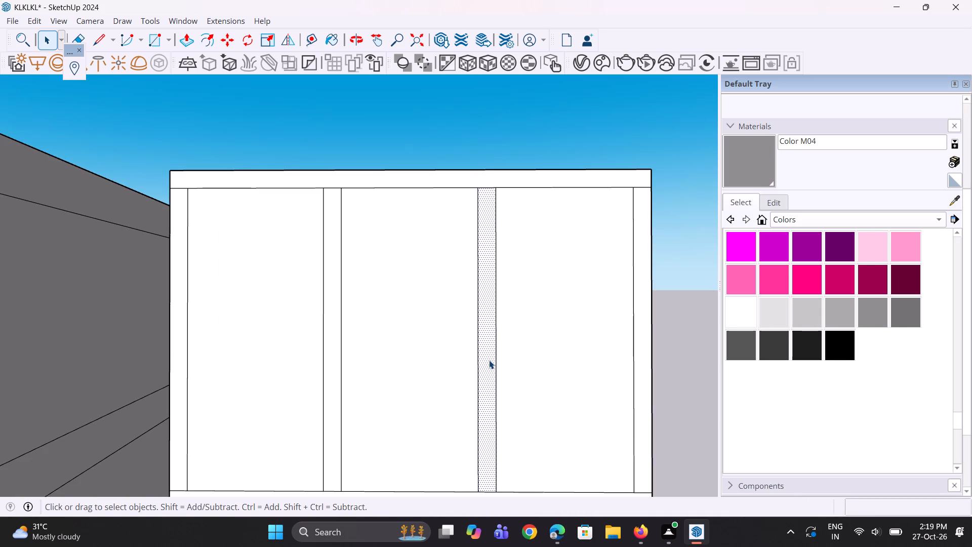
key("m")
left_click(489, 360)
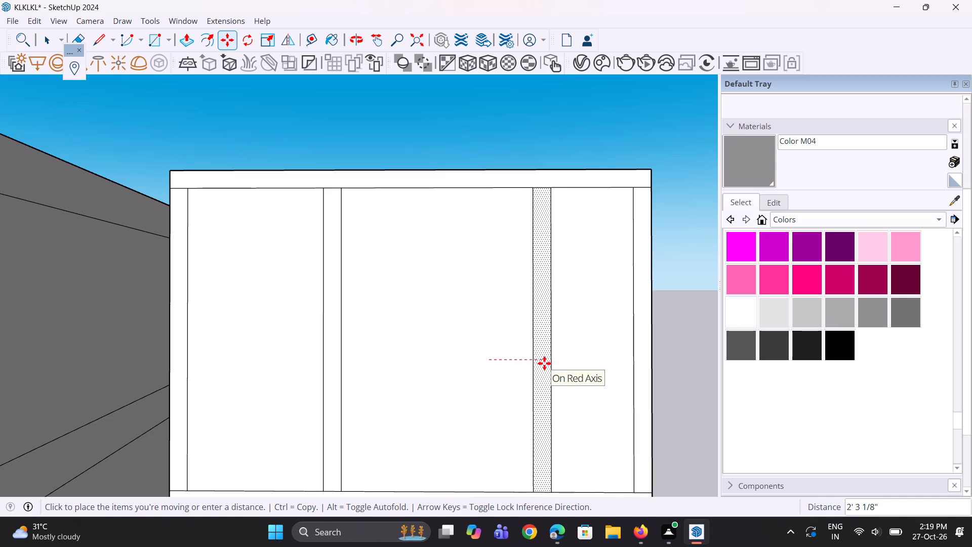
left_click(544, 363)
key("space")
key("space")
Move the left intermediate vertical strip along the red axis toward the panel's left border.
left_click(335, 347)
scroll(335, 347, "up", 1)
key("m")
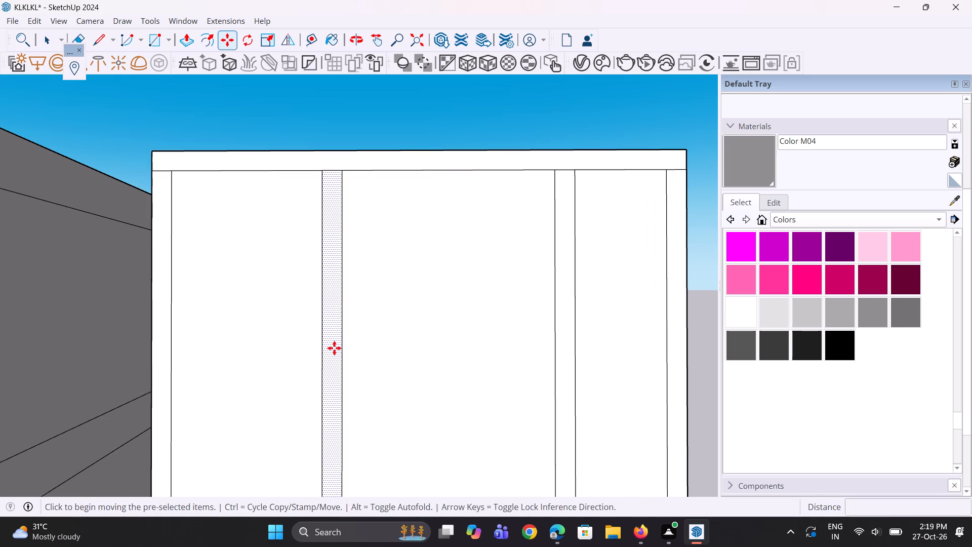
left_click(334, 348)
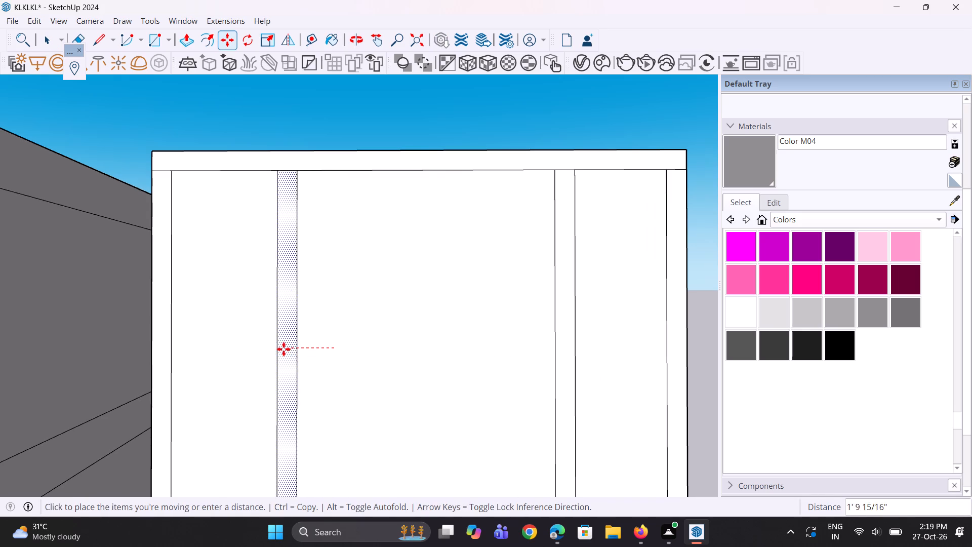
left_click(279, 350)
key("space")
key("space")
Narrow the left intermediate strip by moving its inner edge about 4" toward the panel's left border.
left_click(288, 349)
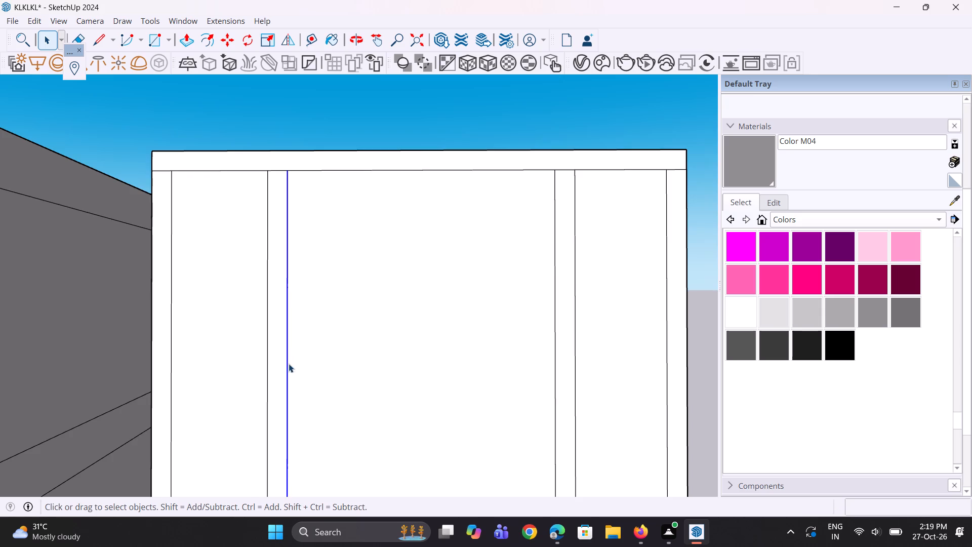
scroll(289, 366, "up", 1)
scroll(289, 327, "down", 5)
scroll(282, 370, "up", 2)
key("m")
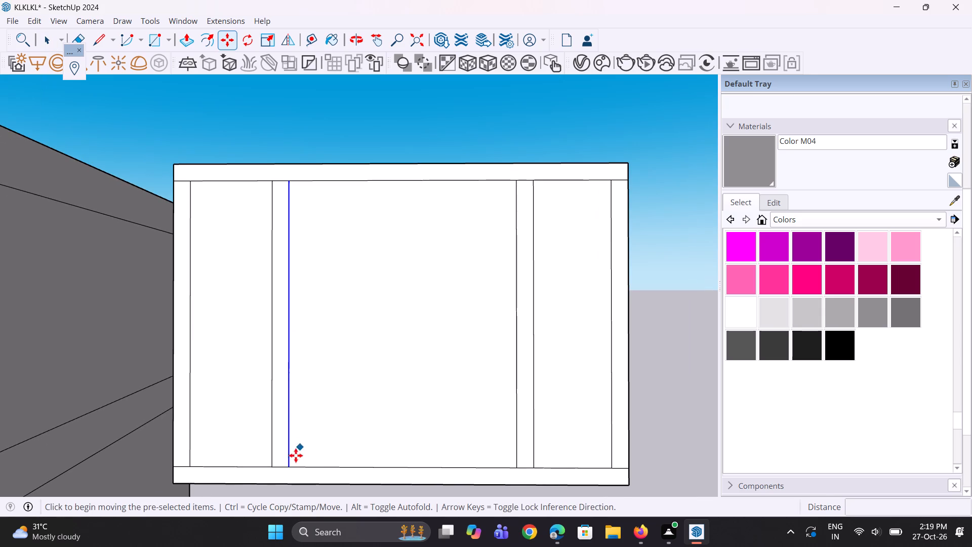
scroll(294, 457, "up", 3)
left_click(284, 473)
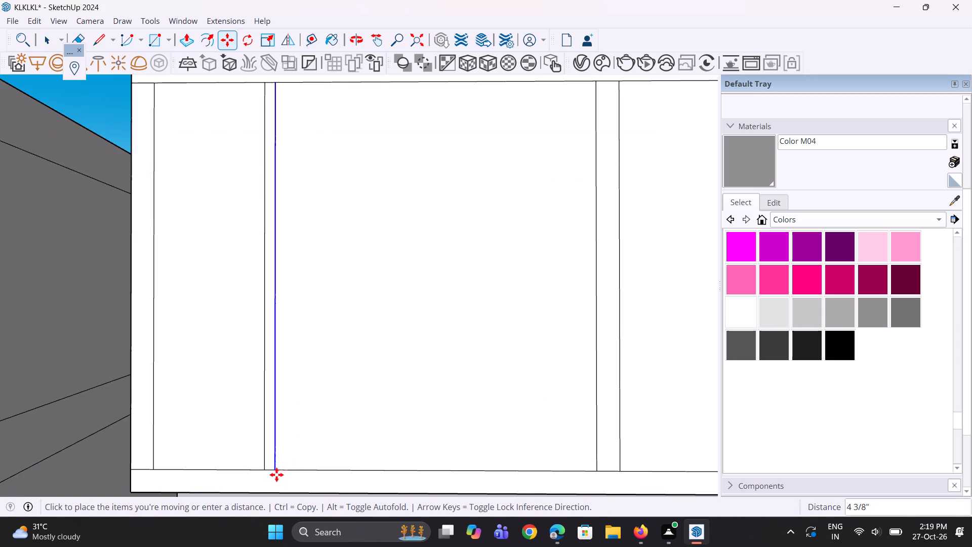
left_click(277, 475)
key("space")
key("space")
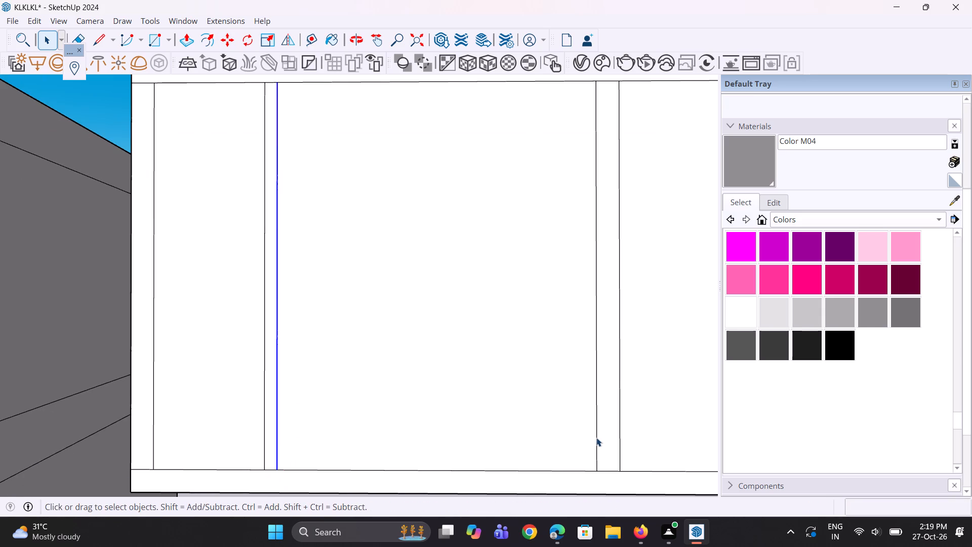
Narrow the right intermediate strip by moving its inner edge about 4" toward the panel's right border.
left_click(596, 438)
key("m")
scroll(595, 481, "up", 2)
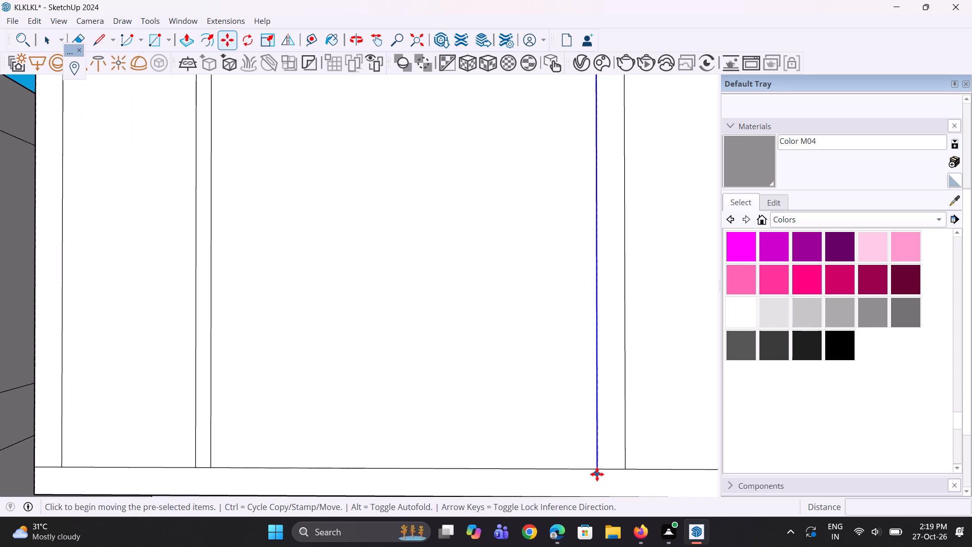
left_click(597, 473)
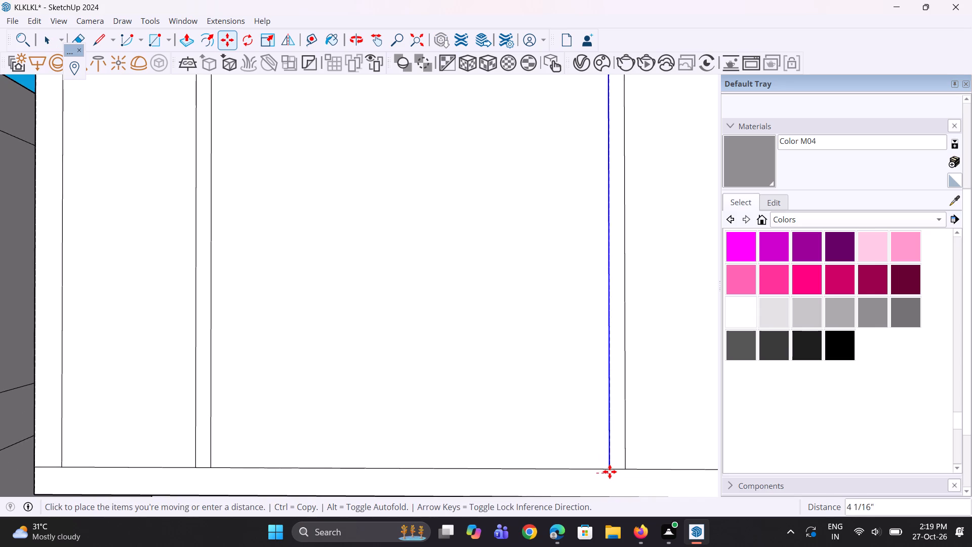
left_click(610, 471)
scroll(328, 419, "down", 4)
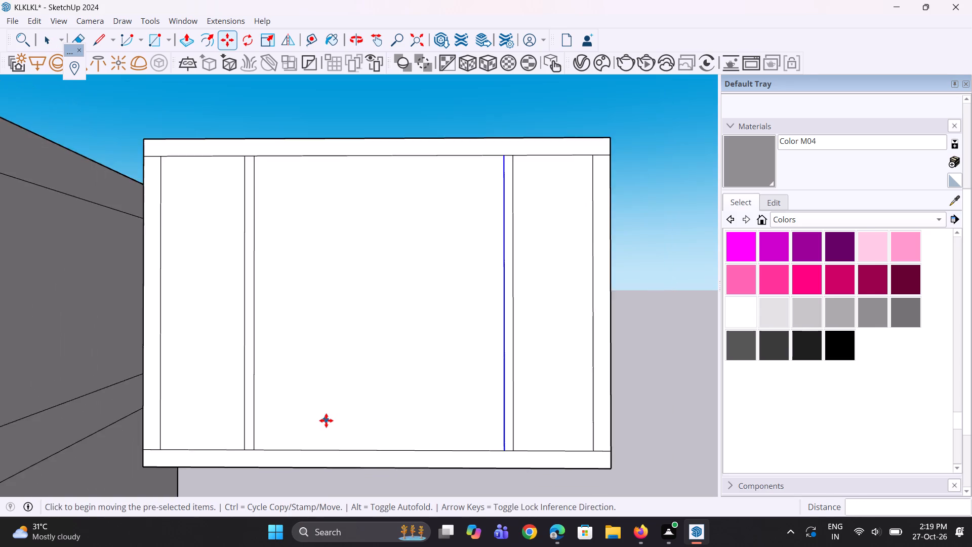
scroll(326, 420, "down", 5)
key("space")
key("space")
left_click(397, 200)
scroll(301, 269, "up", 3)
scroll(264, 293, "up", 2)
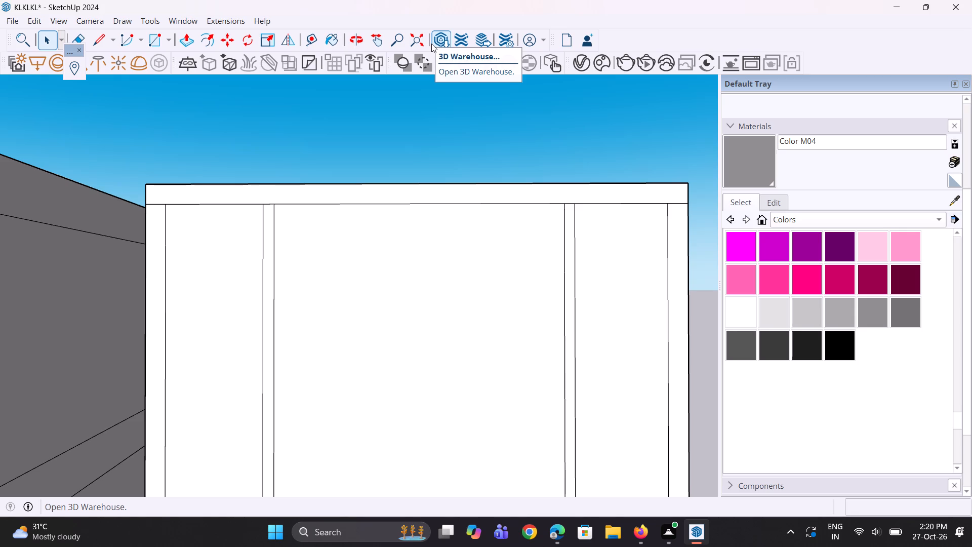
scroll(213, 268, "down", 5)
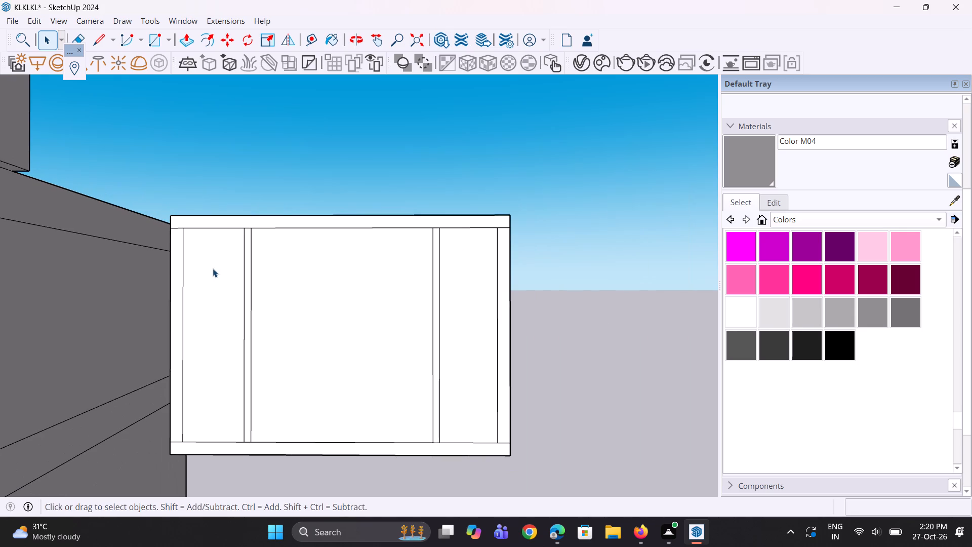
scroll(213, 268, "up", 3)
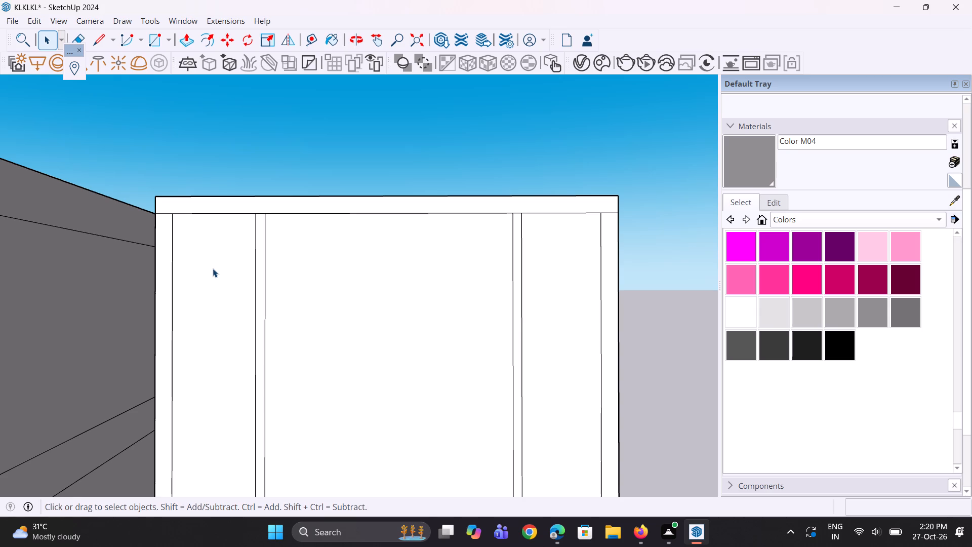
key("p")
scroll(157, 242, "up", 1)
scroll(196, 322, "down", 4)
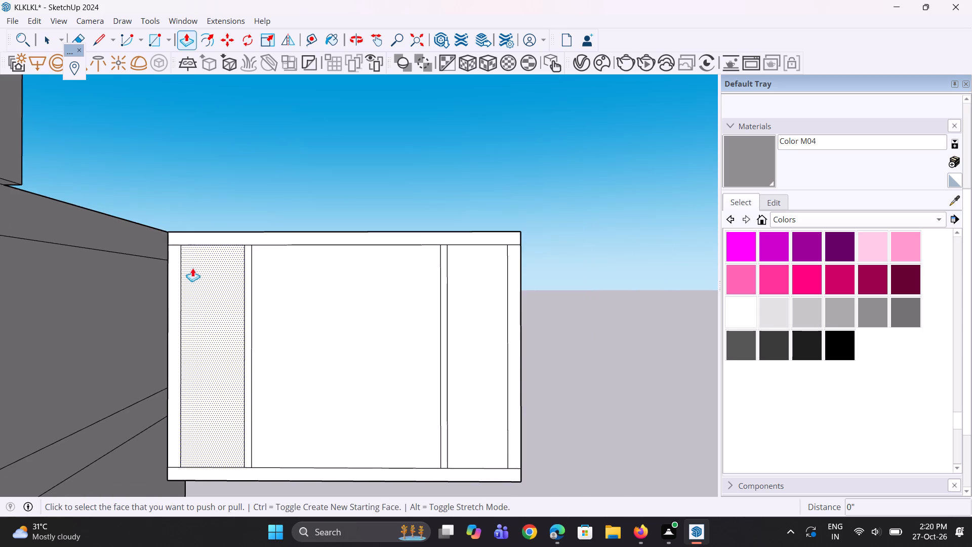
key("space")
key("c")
Erase the short dividing lines at the border's four corners so the outer frame is one continuous face.
key("e")
scroll(182, 200, "up", 2)
scroll(182, 242, "up", 2)
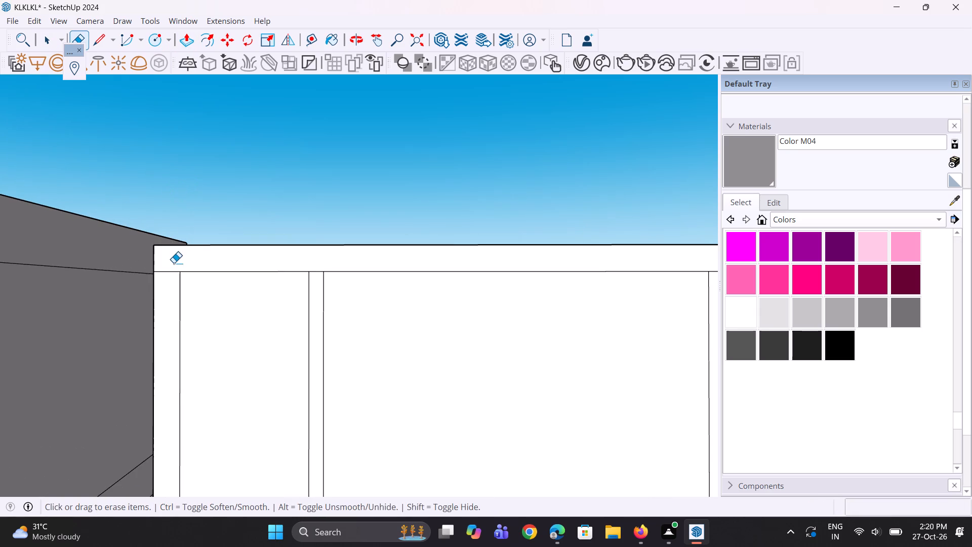
left_click_drag(172, 269, 171, 277)
scroll(260, 295, "down", 5)
middle_click_drag(306, 314, 405, 310)
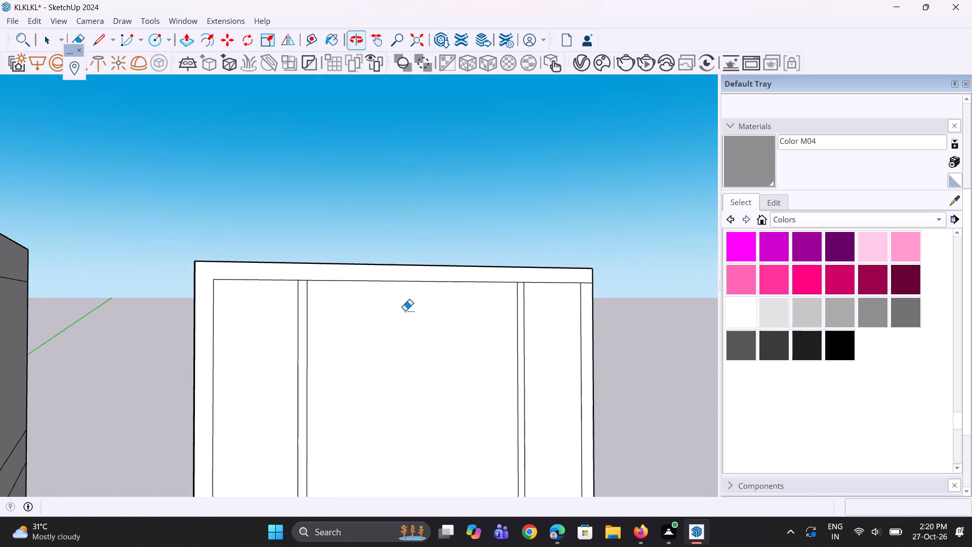
scroll(558, 277, "up", 8)
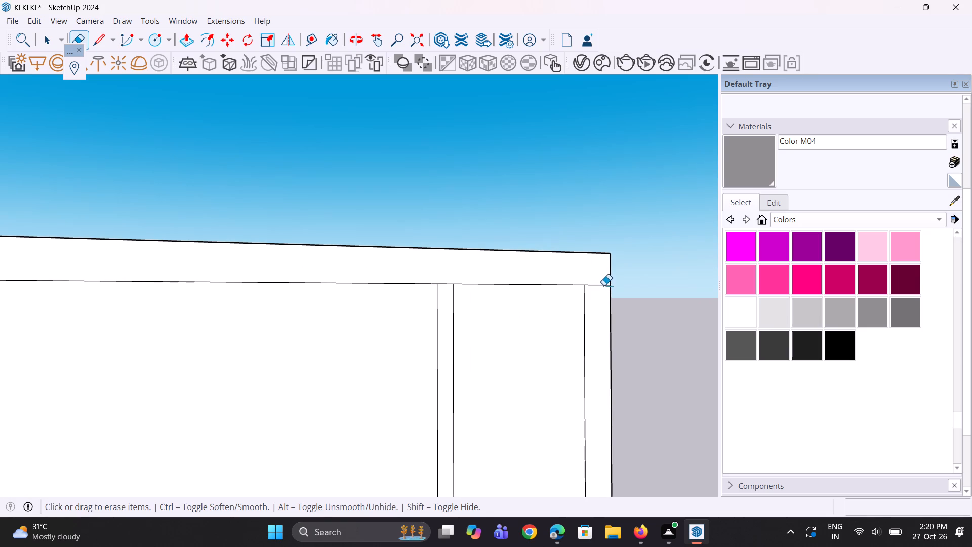
left_click_drag(604, 284, 605, 298)
scroll(520, 246, "down", 10)
scroll(391, 459, "up", 5)
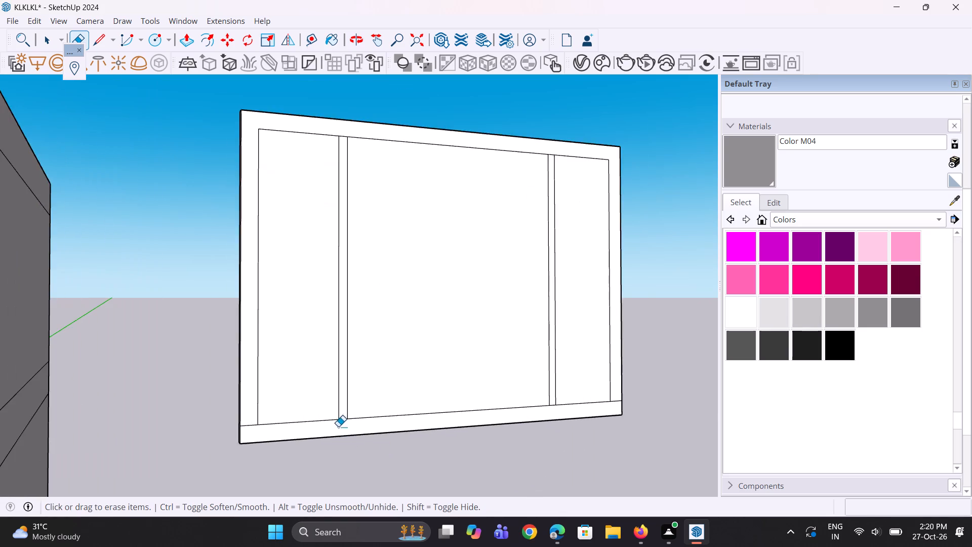
scroll(338, 426, "up", 2)
left_click_drag(212, 419, 221, 432)
scroll(195, 414, "down", 5)
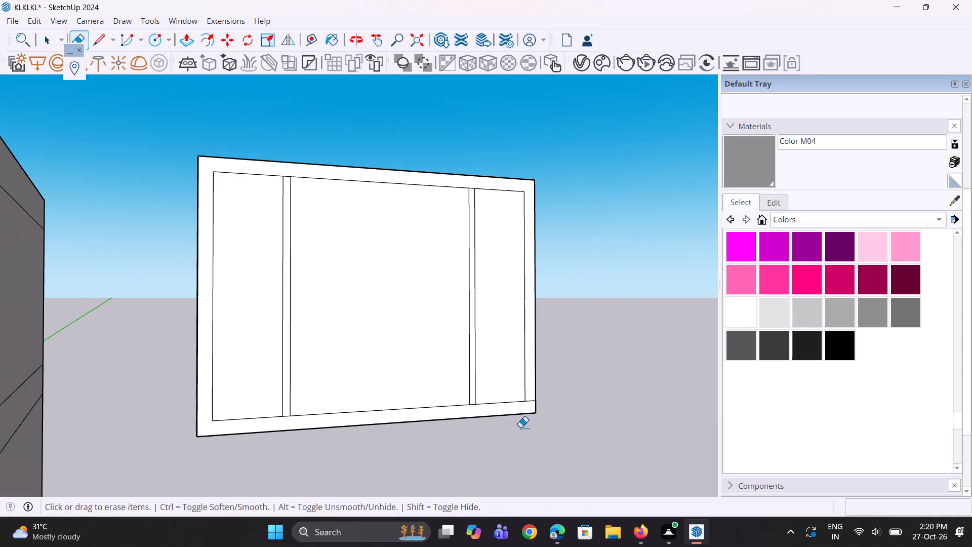
scroll(529, 419, "up", 9)
left_click_drag(533, 404, 534, 410)
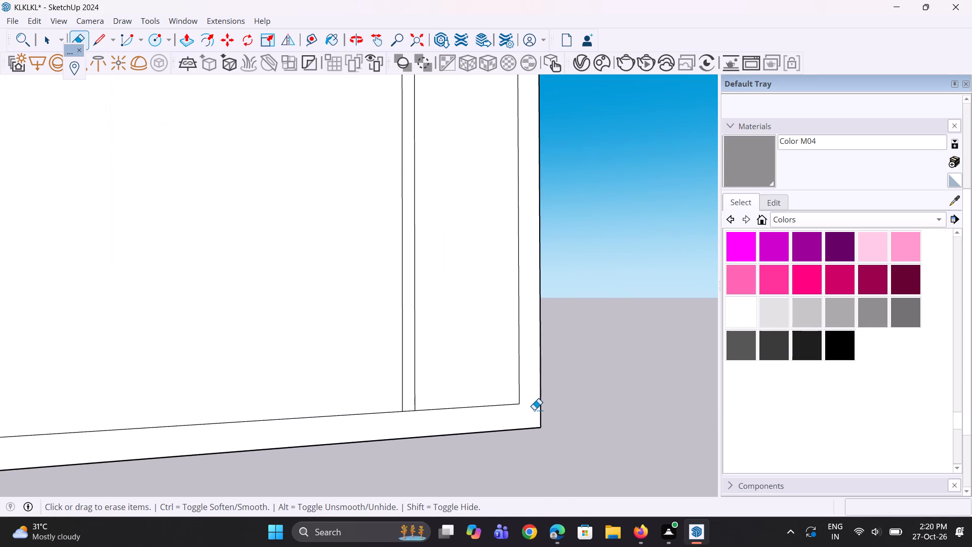
scroll(534, 410, "down", 6)
Push/pull the panel's outer frame face outward about 5 13/16".
key("p")
left_click(535, 372)
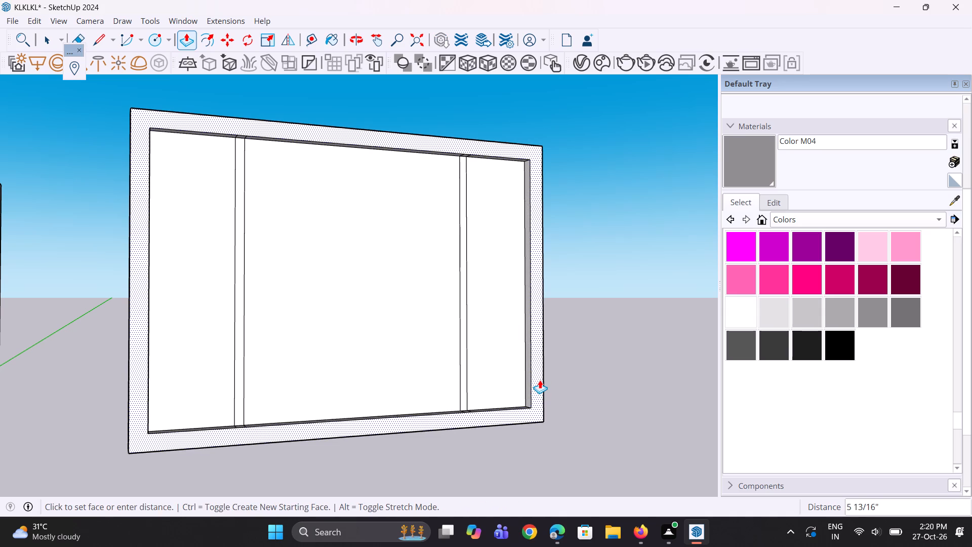
left_click(540, 380)
Push/pull the right intermediate strip outward by the same 5 13/16" as the outer frame.
middle_click_drag(468, 423, 498, 486)
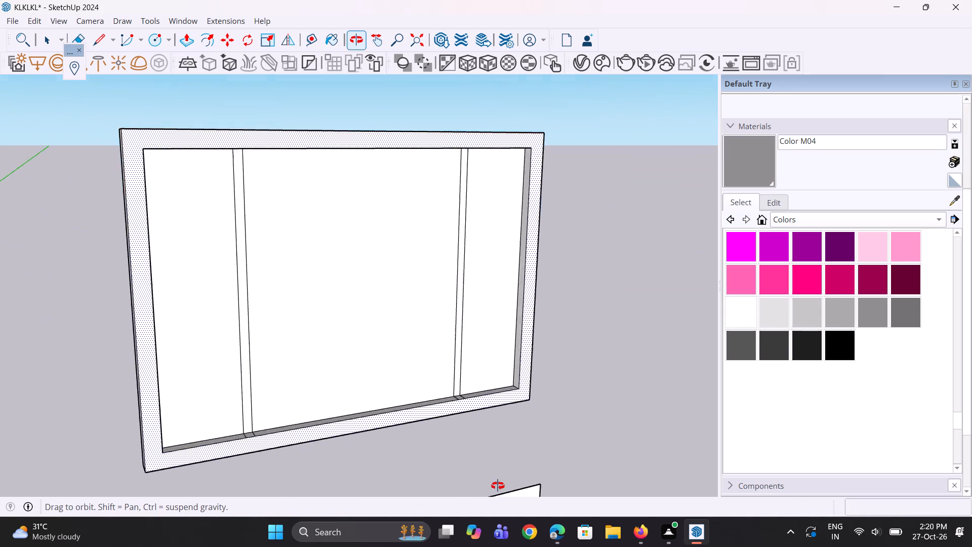
middle_click_drag(498, 486, 514, 435)
scroll(488, 388, "up", 2)
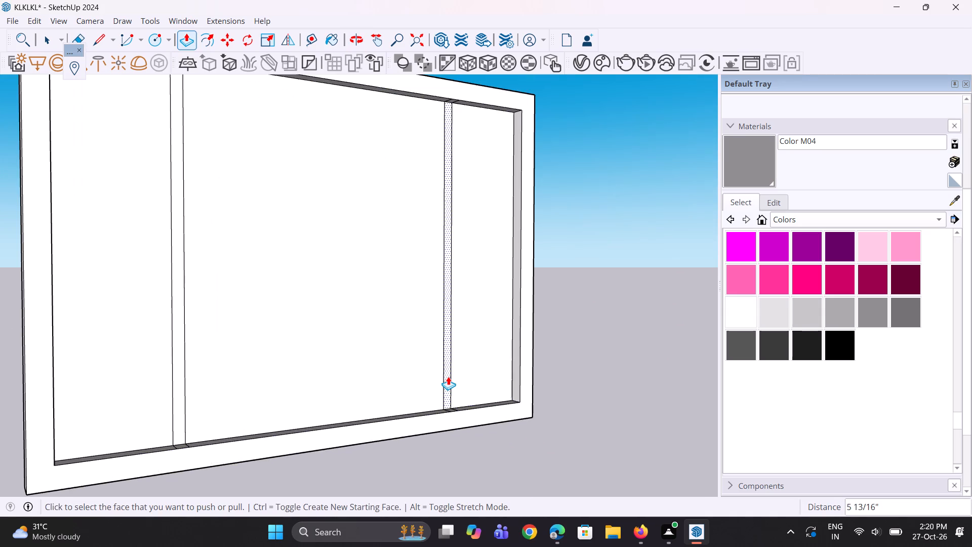
double_click(448, 377)
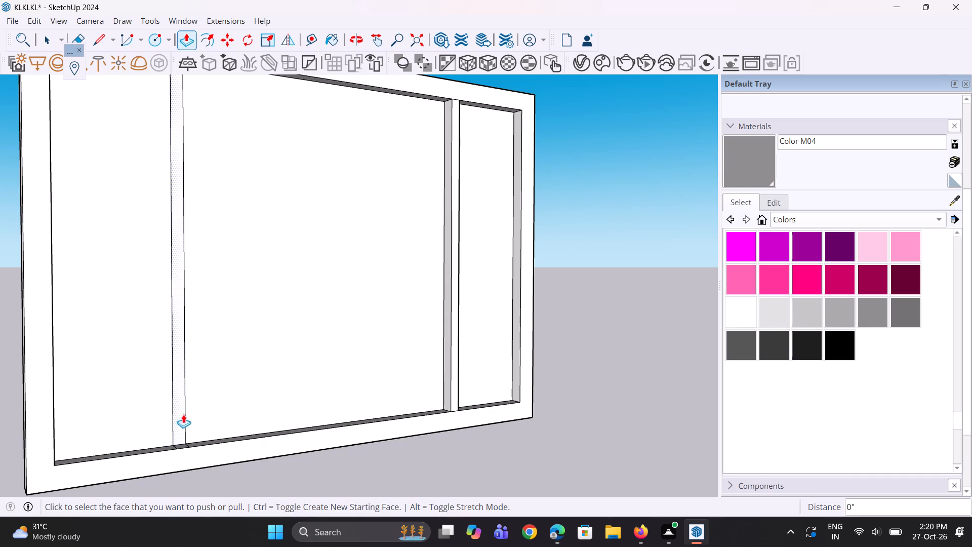
Push/pull the left intermediate strip outward by the same 5 13/16" as the right one.
double_click(180, 414)
Copy the left mullion's inner base edge across to the right mullion and divide the distance by 2 to create a centre line.
middle_click_drag(234, 405, 177, 413)
scroll(177, 413, "down", 5)
middle_click_drag(302, 412, 255, 394)
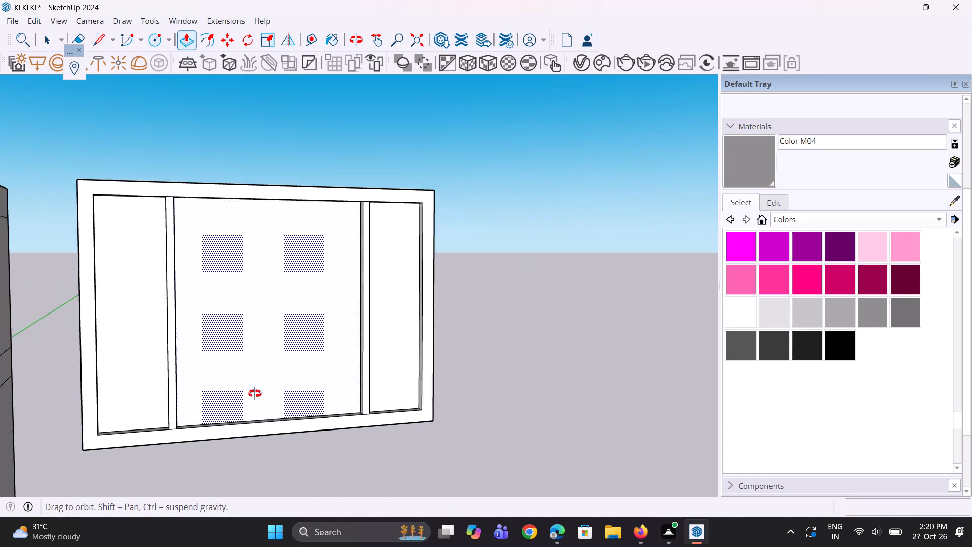
middle_click_drag(255, 394, 236, 385)
scroll(244, 378, "down", 6)
middle_click_drag(251, 378, 274, 383)
scroll(274, 383, "up", 1)
key("space")
key("space")
scroll(235, 368, "up", 2)
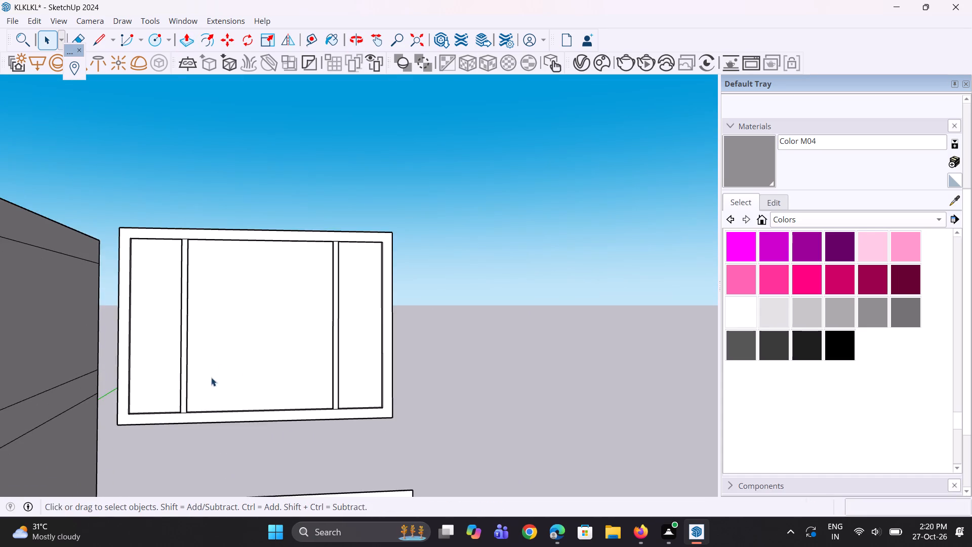
scroll(207, 382, "up", 2)
middle_click_drag(186, 398, 130, 419)
scroll(185, 398, "up", 6)
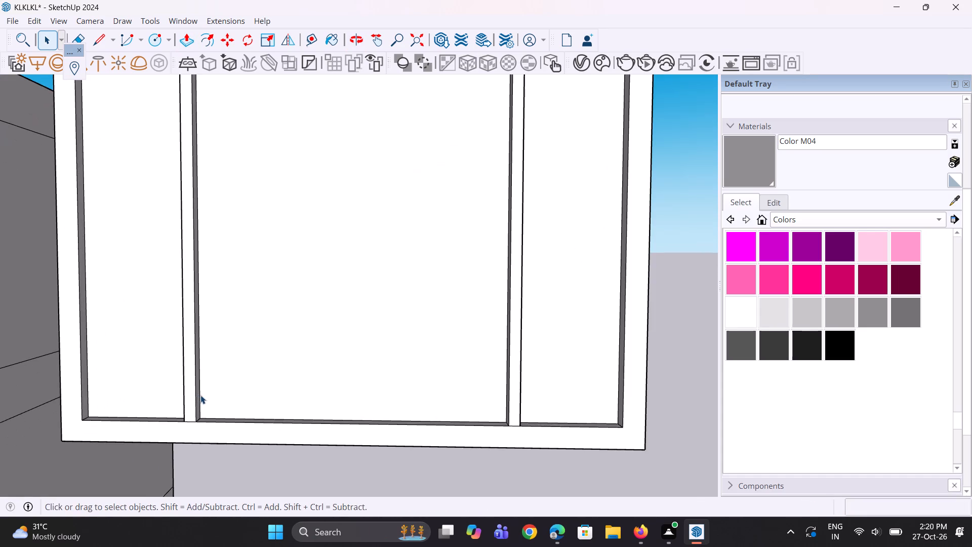
left_click(200, 395)
key("m")
scroll(206, 422, "up", 2, "ctrl")
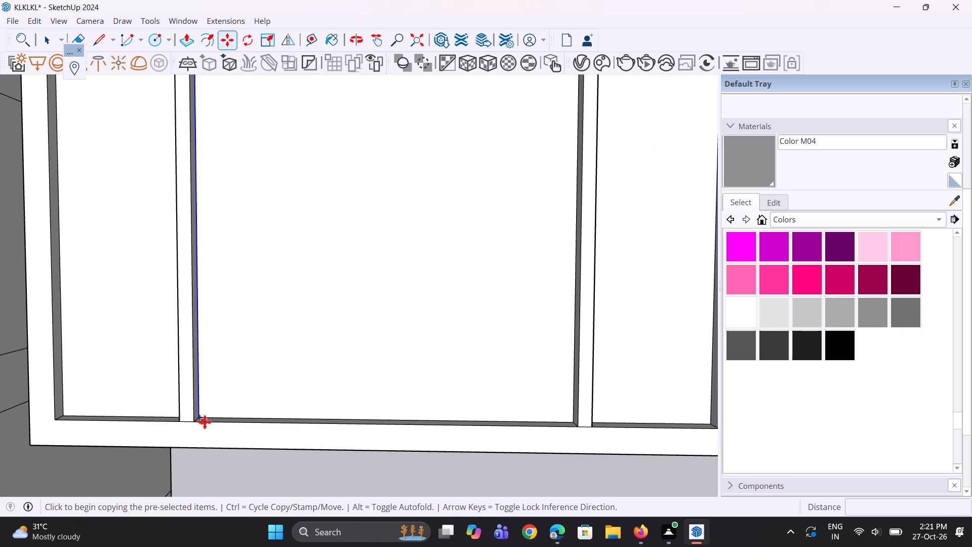
left_click(201, 416)
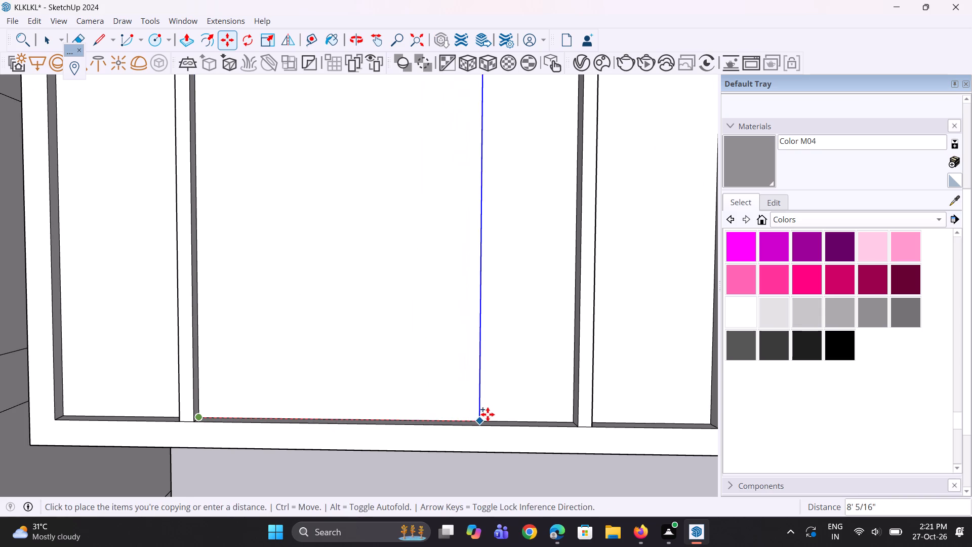
left_click(571, 419)
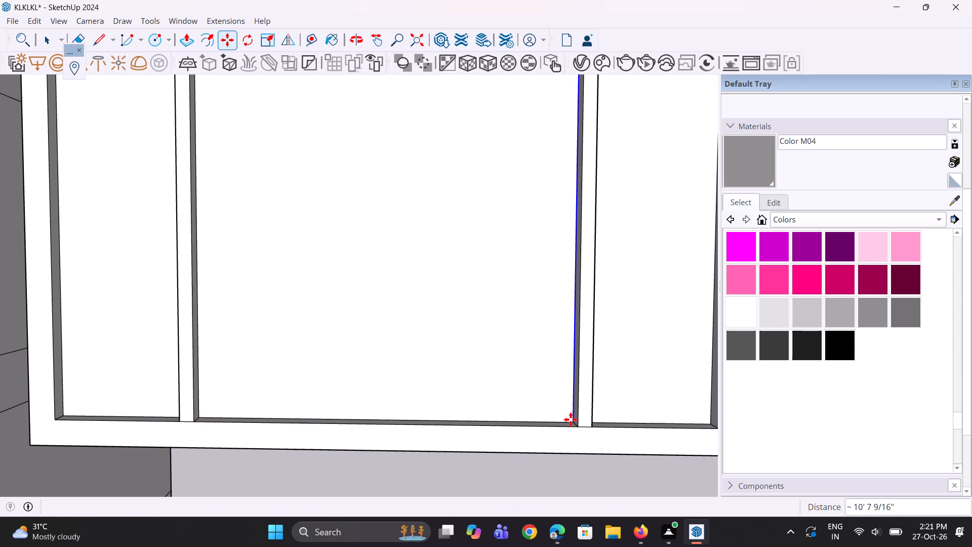
type("/2")
key("Return")
Copy the centre line about 2 11/16" toward the right mullion to outline a narrow central strip.
scroll(520, 450, "down", 10)
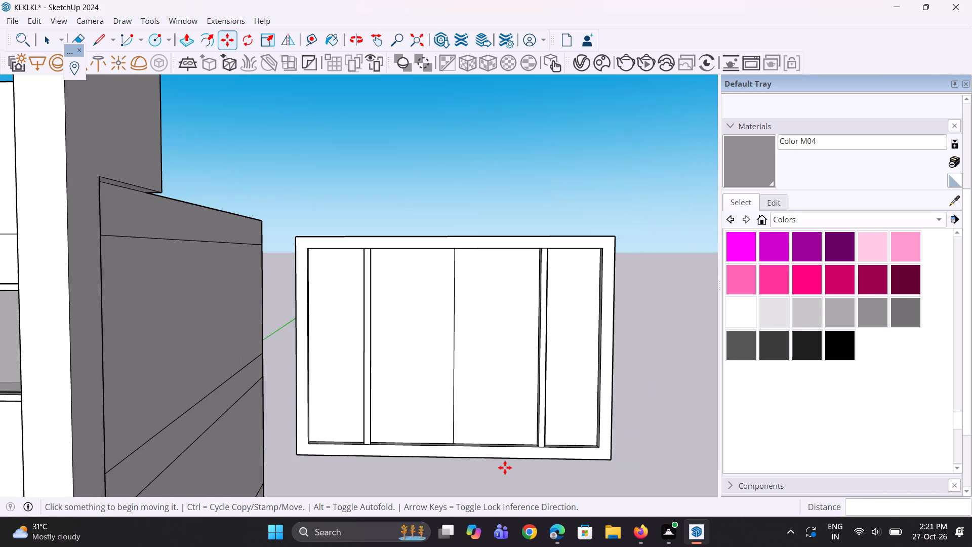
middle_click_drag(509, 419, 511, 412)
key("space")
scroll(442, 425, "up", 3)
key("space")
left_click(455, 423)
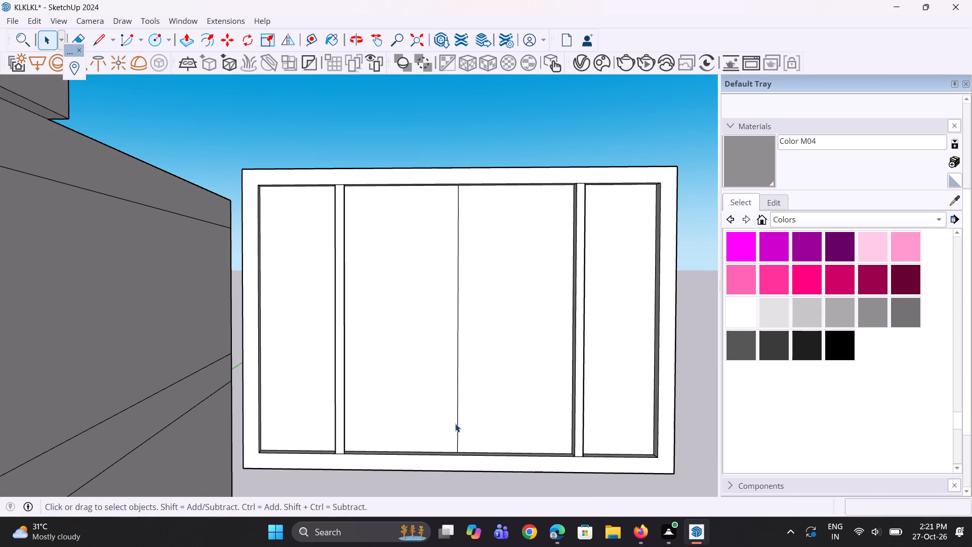
left_click(456, 424)
scroll(458, 434, "up", 1)
key("m")
scroll(458, 437, "up", 5)
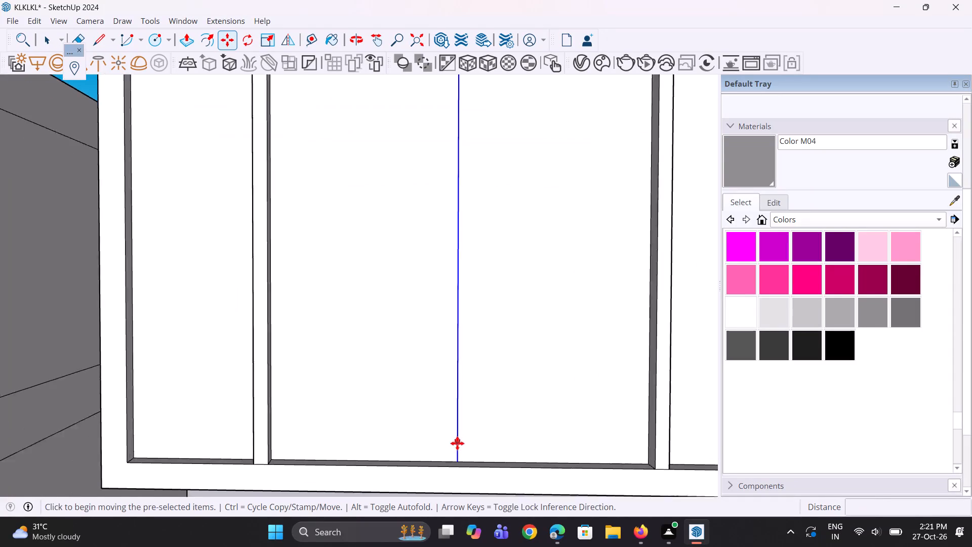
left_click(455, 461)
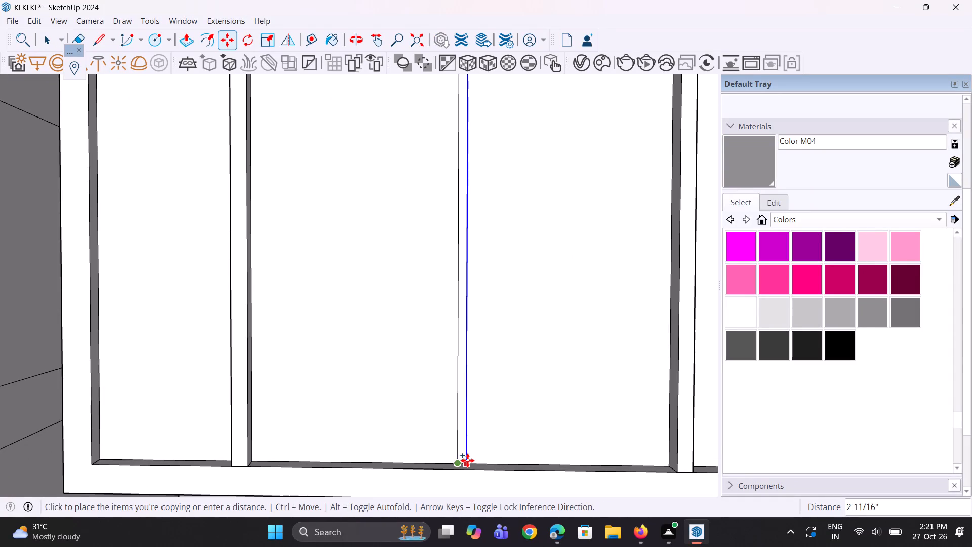
left_click(467, 460)
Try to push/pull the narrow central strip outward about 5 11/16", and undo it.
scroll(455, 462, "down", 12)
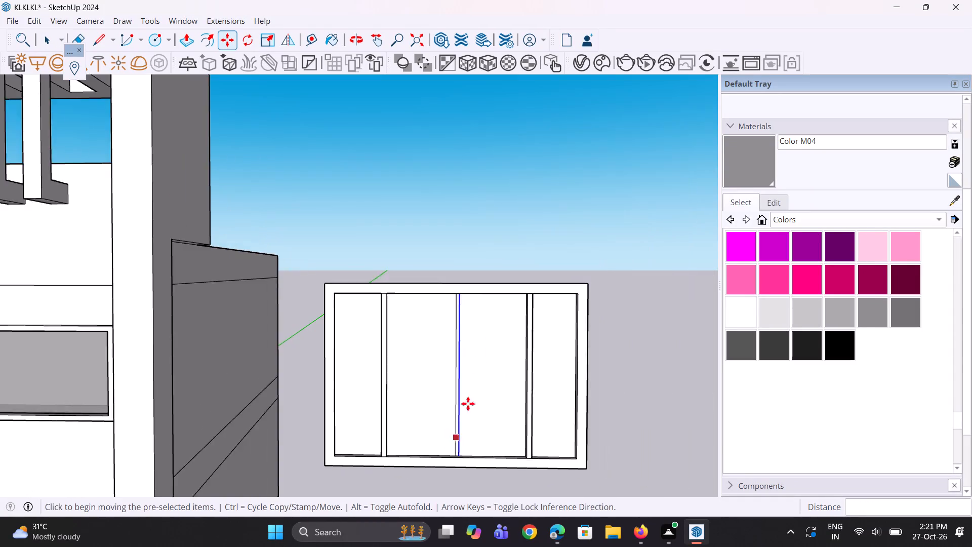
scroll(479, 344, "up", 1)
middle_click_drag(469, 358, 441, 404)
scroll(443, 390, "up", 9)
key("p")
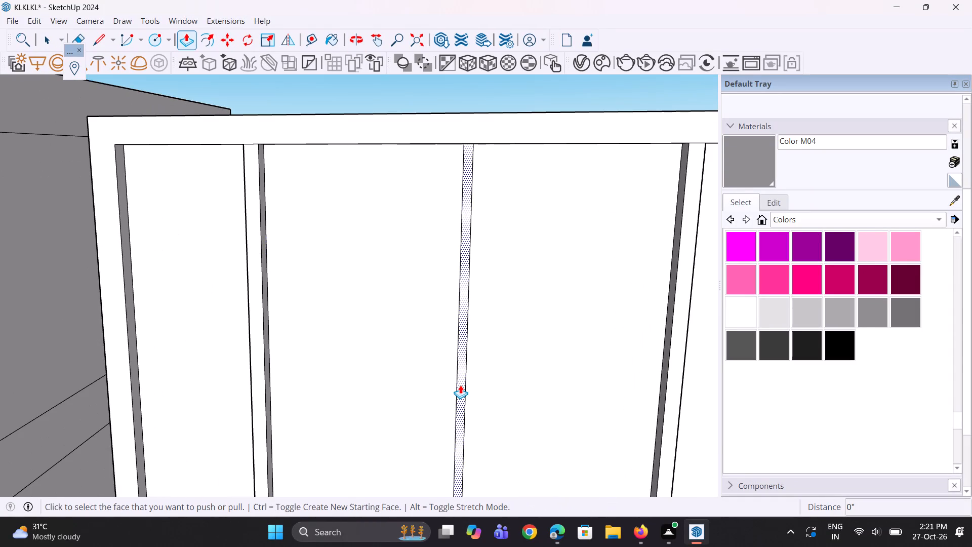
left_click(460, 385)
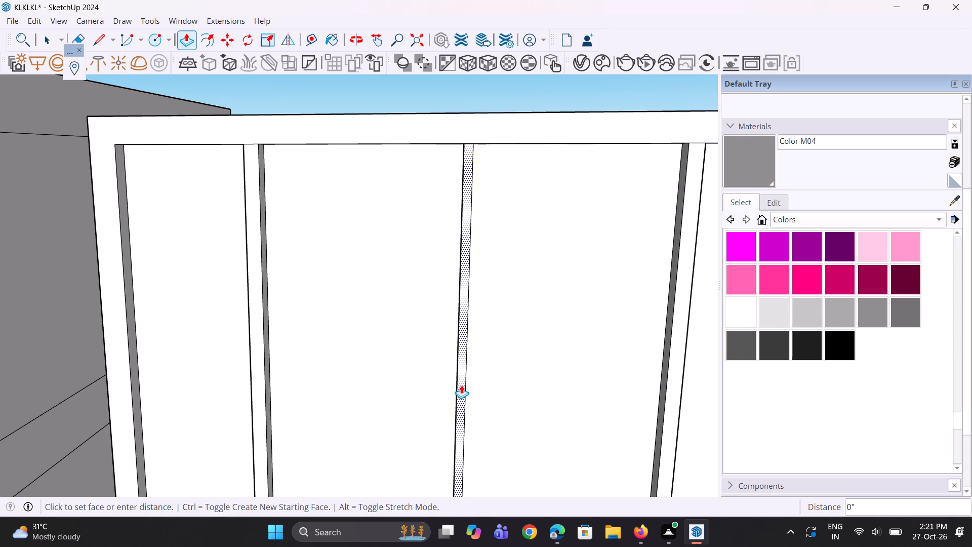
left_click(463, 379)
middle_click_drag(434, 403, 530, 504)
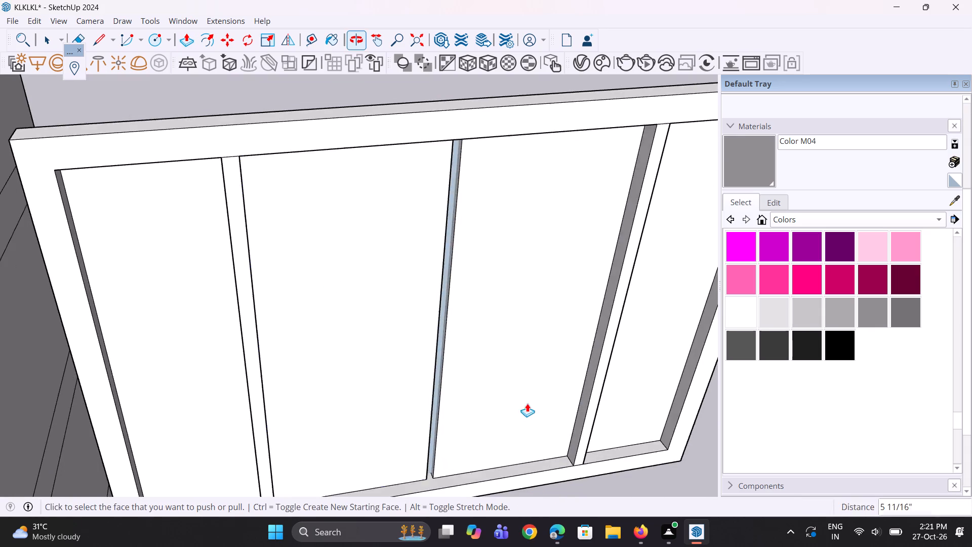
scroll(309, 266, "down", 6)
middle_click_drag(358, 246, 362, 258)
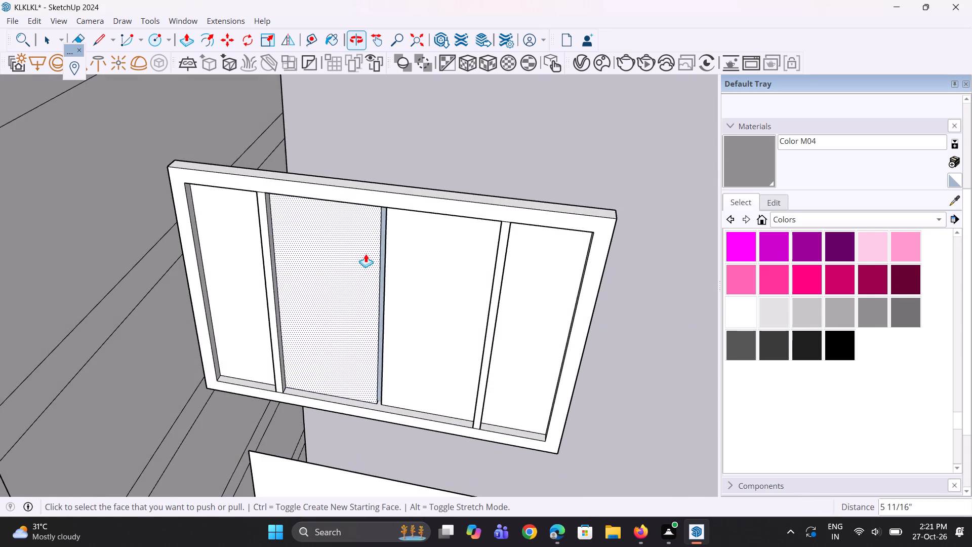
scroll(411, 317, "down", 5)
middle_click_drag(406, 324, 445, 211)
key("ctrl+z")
Push/pull the narrow central strip outward about 13/16".
scroll(367, 270, "up", 3, "ctrl")
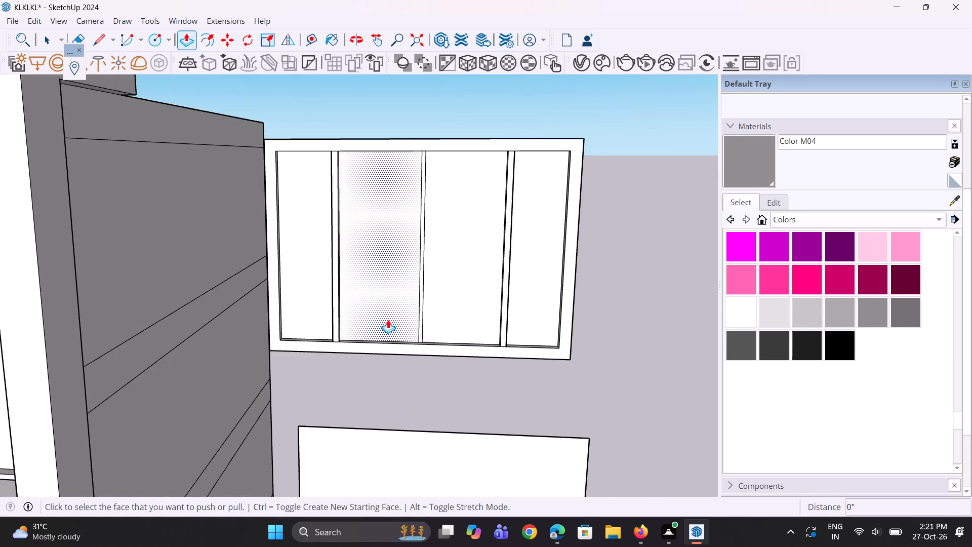
scroll(388, 320, "up", 13)
scroll(450, 353, "up", 2)
middle_click_drag(434, 357, 333, 361)
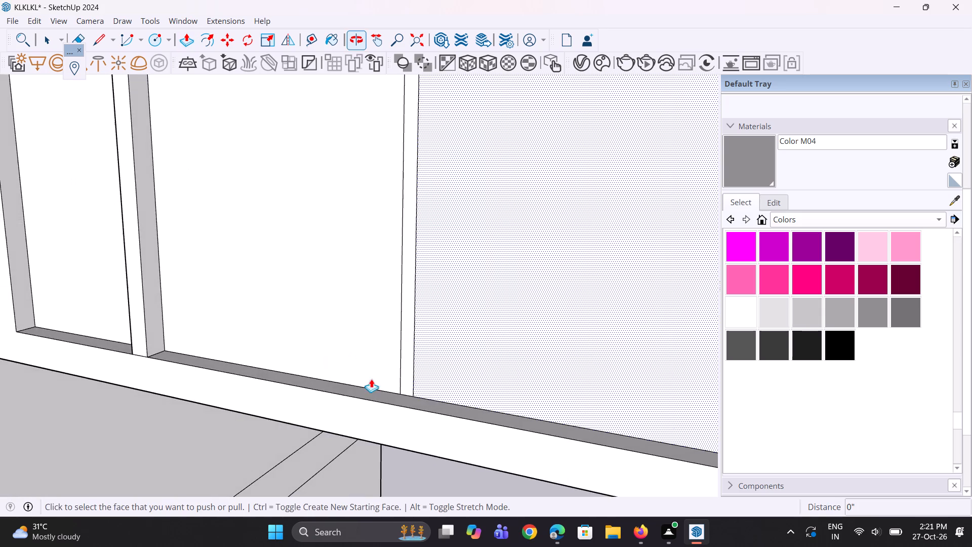
scroll(397, 387, "up", 6)
left_click(416, 381)
left_click(416, 375)
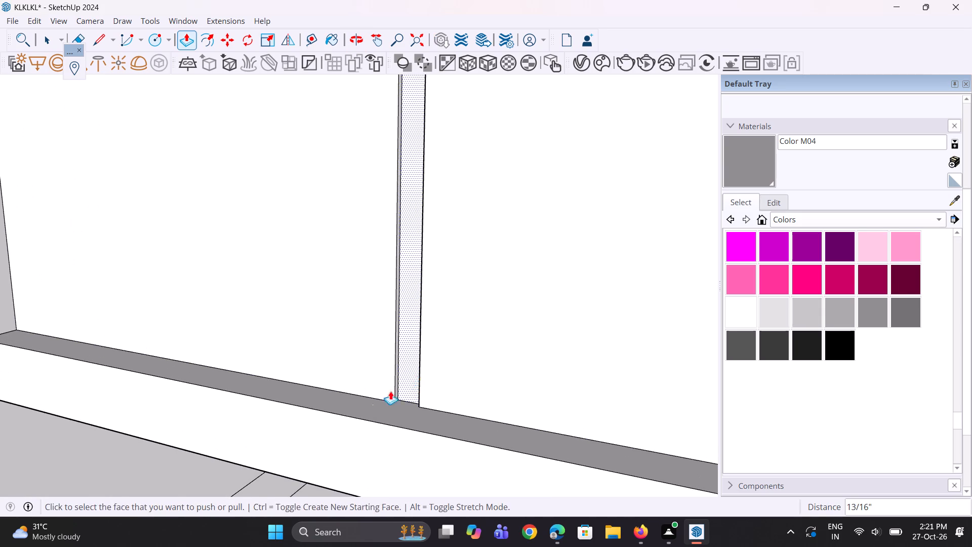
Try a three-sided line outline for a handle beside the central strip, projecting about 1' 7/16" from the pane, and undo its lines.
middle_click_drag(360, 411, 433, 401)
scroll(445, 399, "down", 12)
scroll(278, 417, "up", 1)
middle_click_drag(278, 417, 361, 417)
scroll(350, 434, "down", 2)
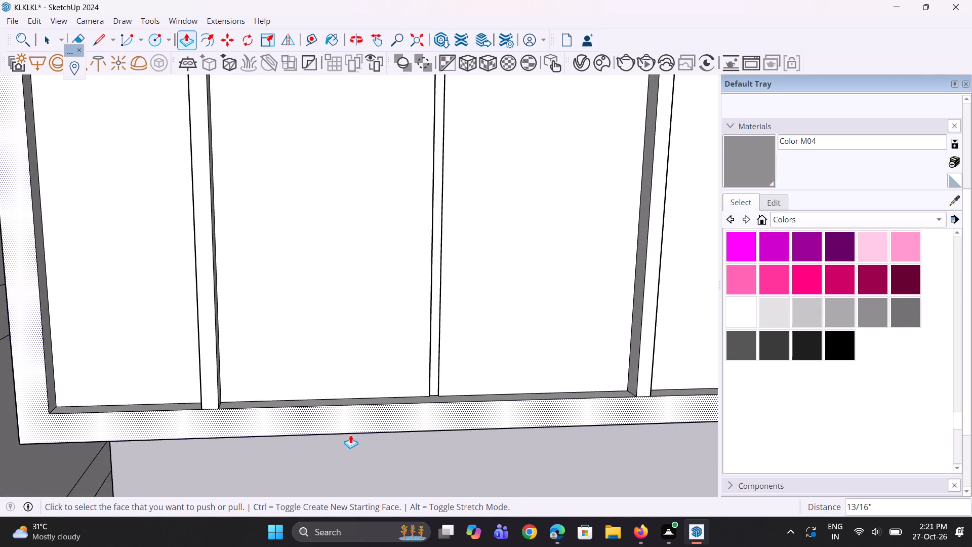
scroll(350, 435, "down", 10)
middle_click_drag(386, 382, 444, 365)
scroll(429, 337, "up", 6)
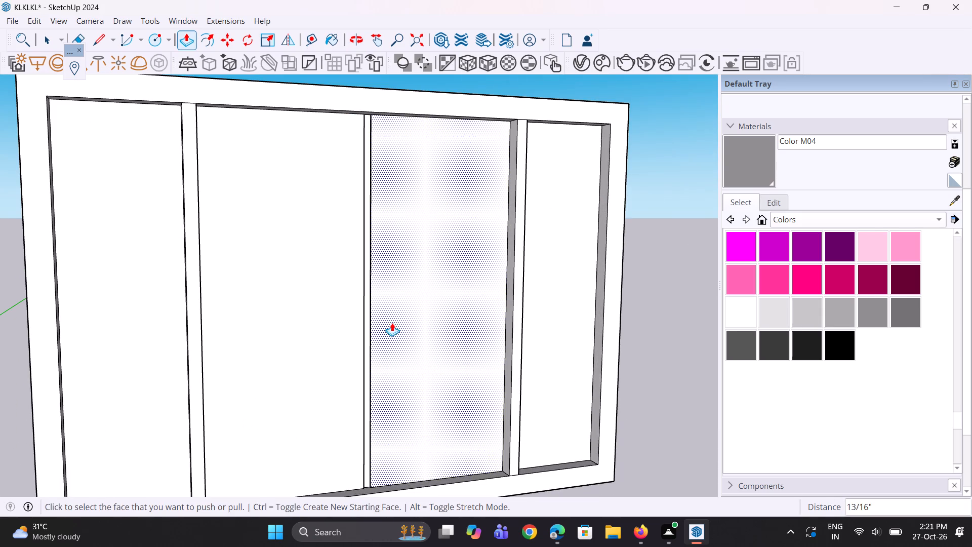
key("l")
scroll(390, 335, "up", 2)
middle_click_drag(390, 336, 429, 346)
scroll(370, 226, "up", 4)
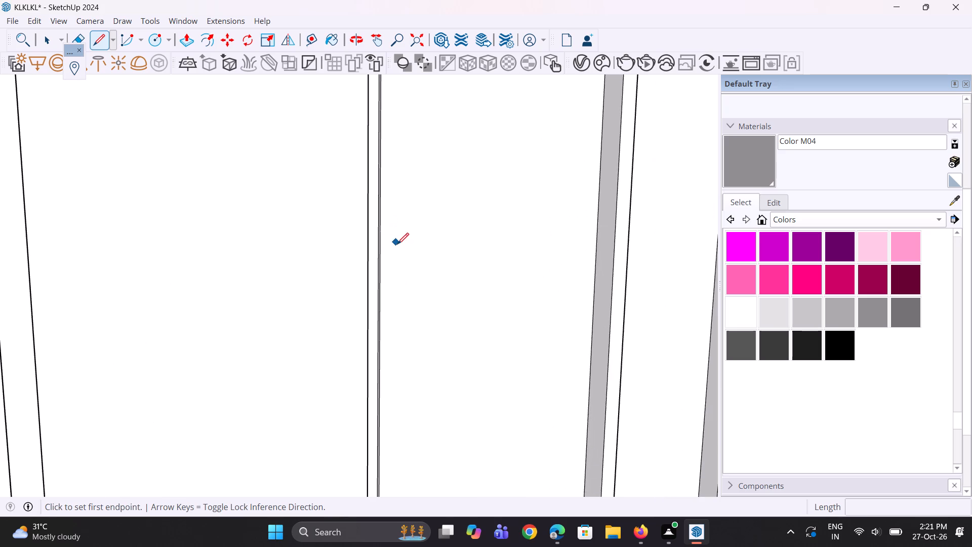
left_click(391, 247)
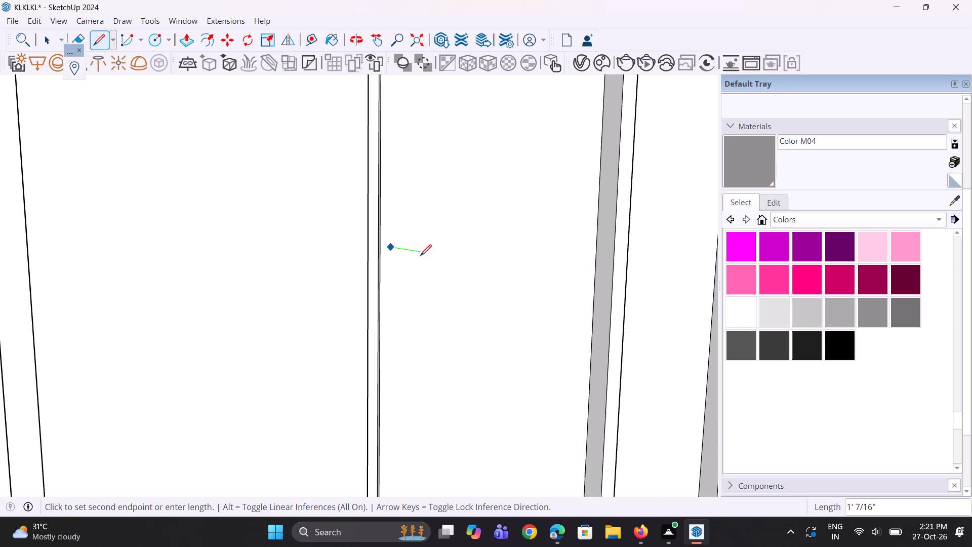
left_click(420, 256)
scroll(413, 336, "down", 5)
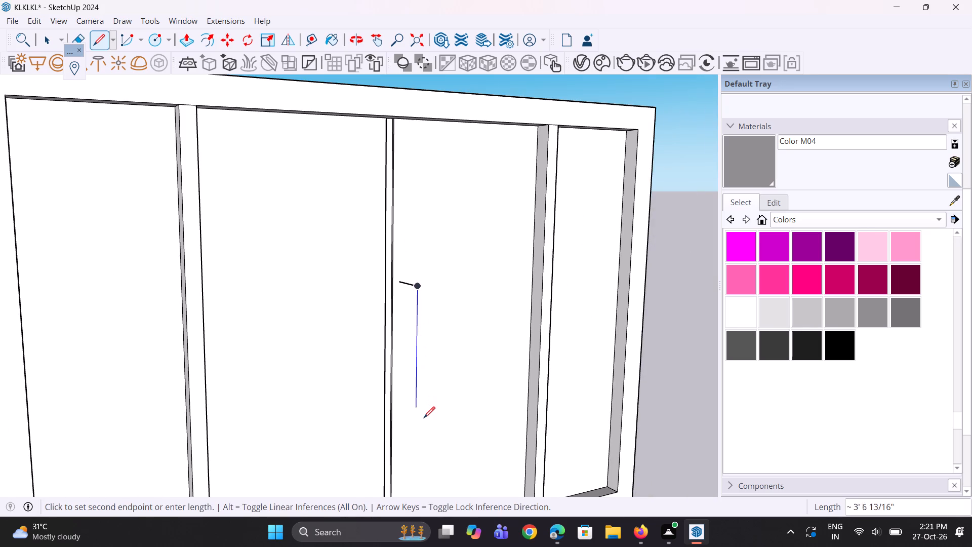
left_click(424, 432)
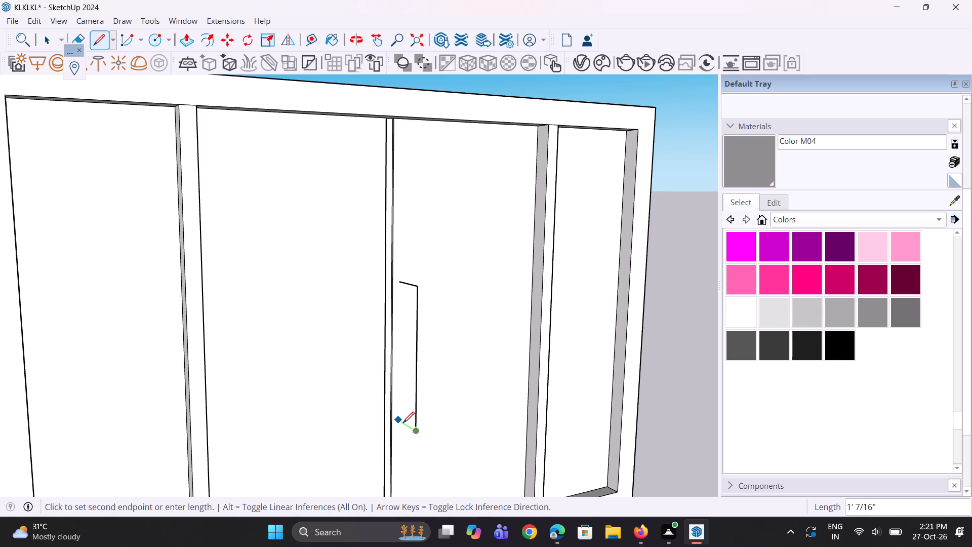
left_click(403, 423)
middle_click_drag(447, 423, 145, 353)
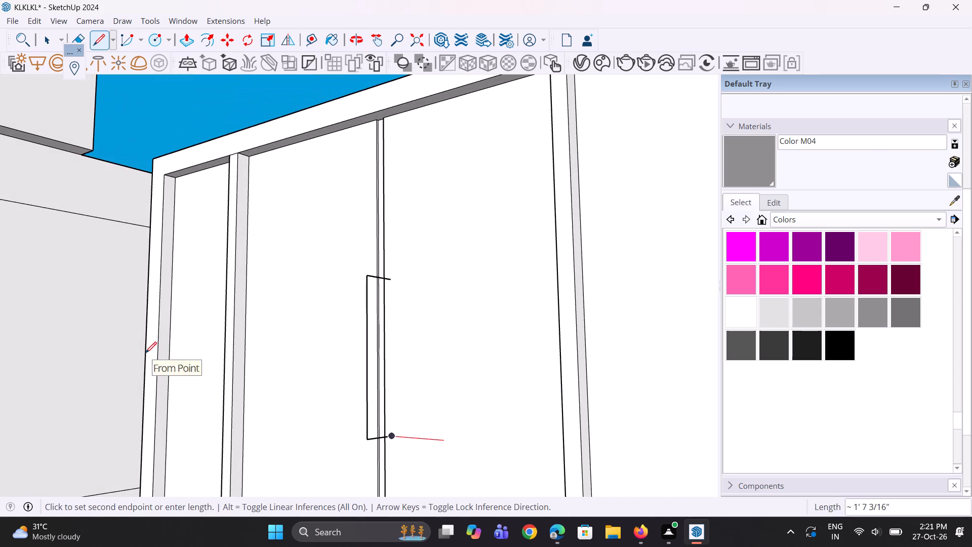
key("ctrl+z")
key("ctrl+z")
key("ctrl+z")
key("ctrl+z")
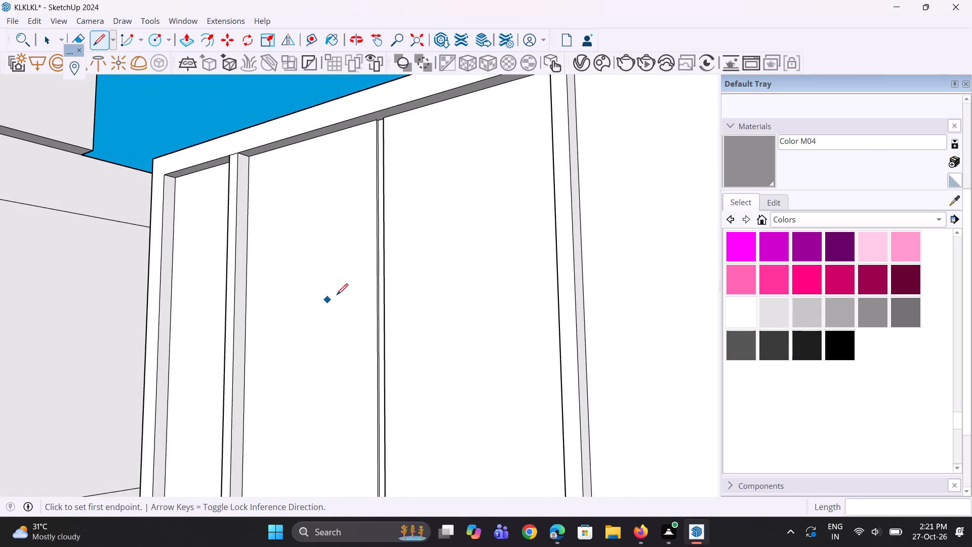
Draw a three-sided handle outline beside the central strip: a short leg out from the pane, a long vertical and a short leg back.
scroll(377, 279, "up", 2)
left_click(403, 282)
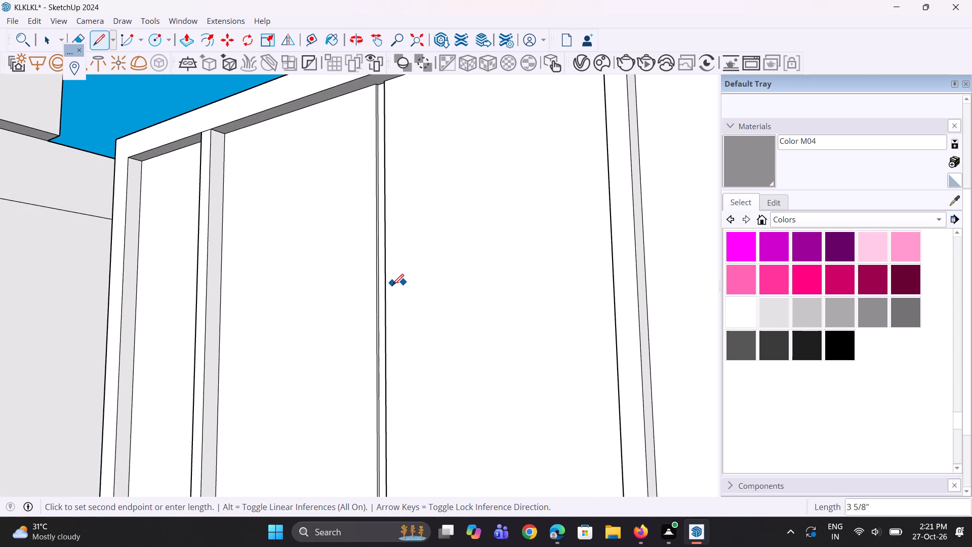
middle_click_drag(401, 284, 415, 291)
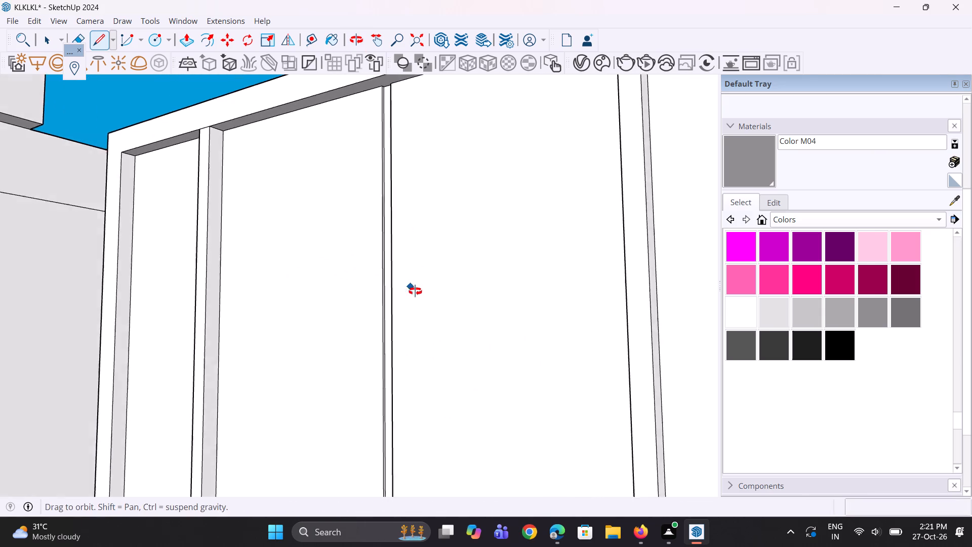
middle_click_drag(415, 291, 498, 291)
middle_click_drag(464, 319, 594, 328)
scroll(526, 293, "up", 2)
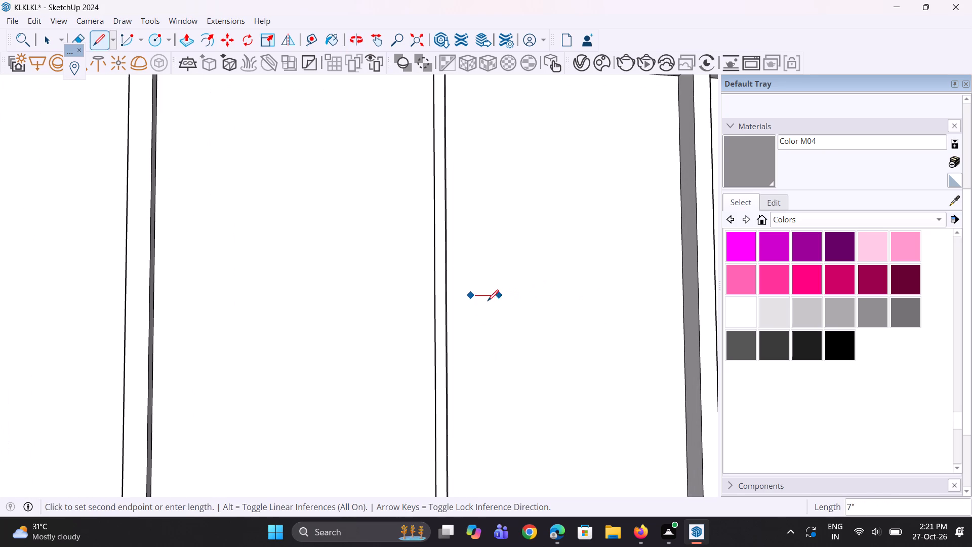
middle_click_drag(460, 304, 581, 311)
scroll(559, 334, "up", 1)
scroll(493, 296, "up", 1)
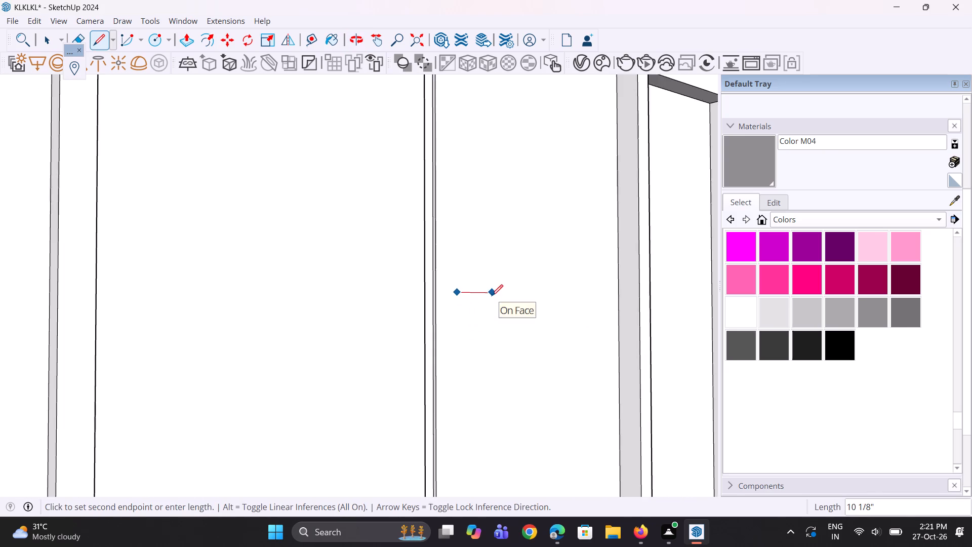
scroll(479, 292, "up", 3)
middle_click_drag(444, 305, 570, 332)
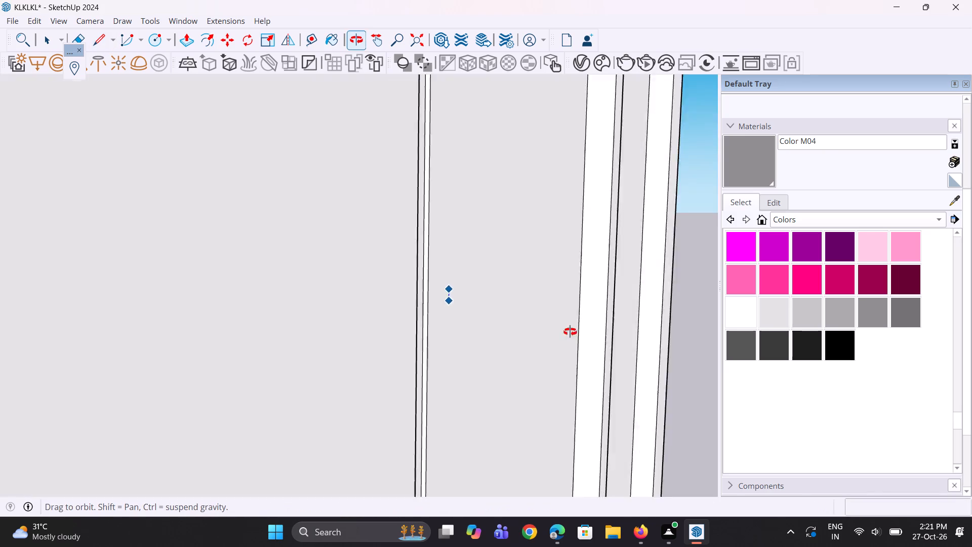
middle_click_drag(570, 332, 583, 322)
scroll(487, 295, "up", 2)
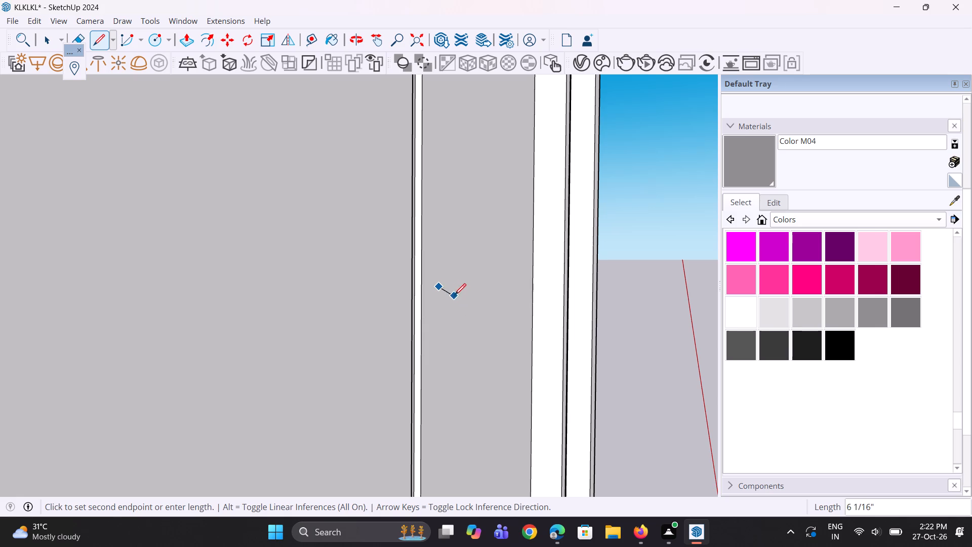
left_click(453, 294)
scroll(463, 339, "down", 10)
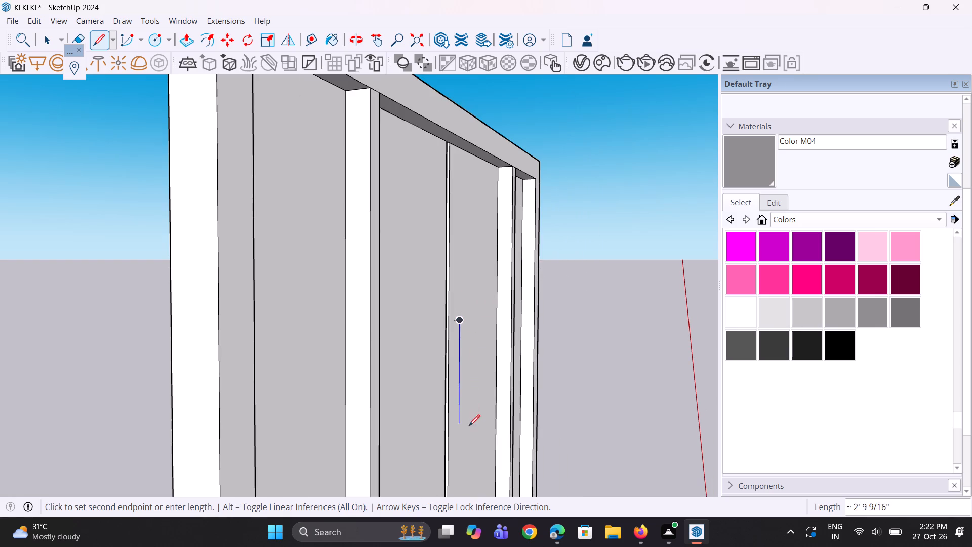
scroll(466, 449, "up", 2)
left_click(465, 447)
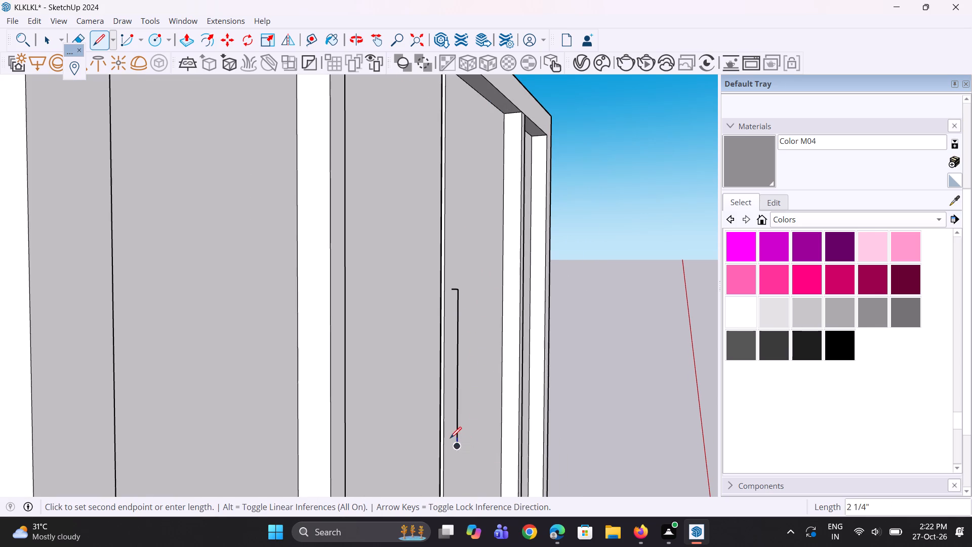
scroll(452, 442, "up", 7)
left_click(448, 441)
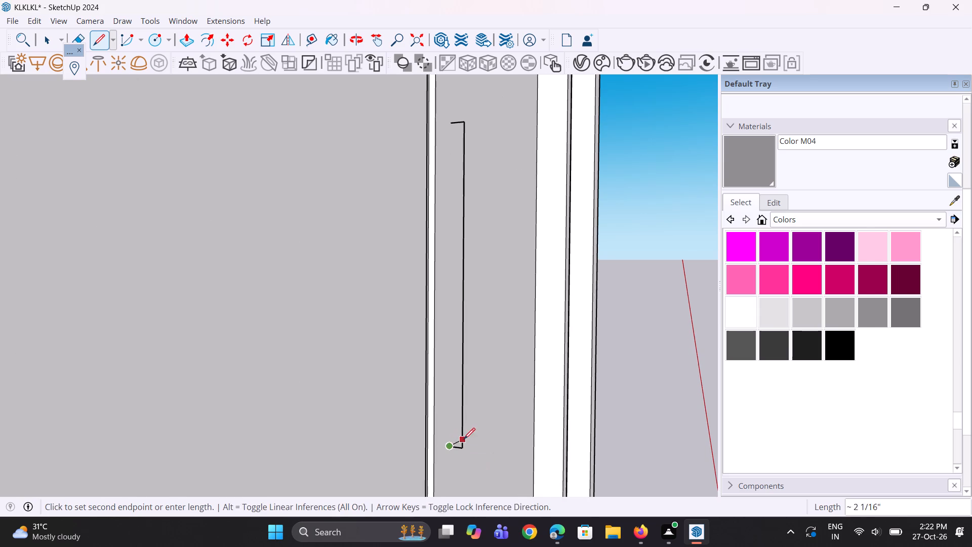
key("space")
key("space")
Copy the handle outline's three lines about 1' 10" across the central strip onto the neighbouring pane.
middle_click_drag(460, 434, 373, 423)
scroll(372, 424, "down", 5)
scroll(408, 438, "up", 3)
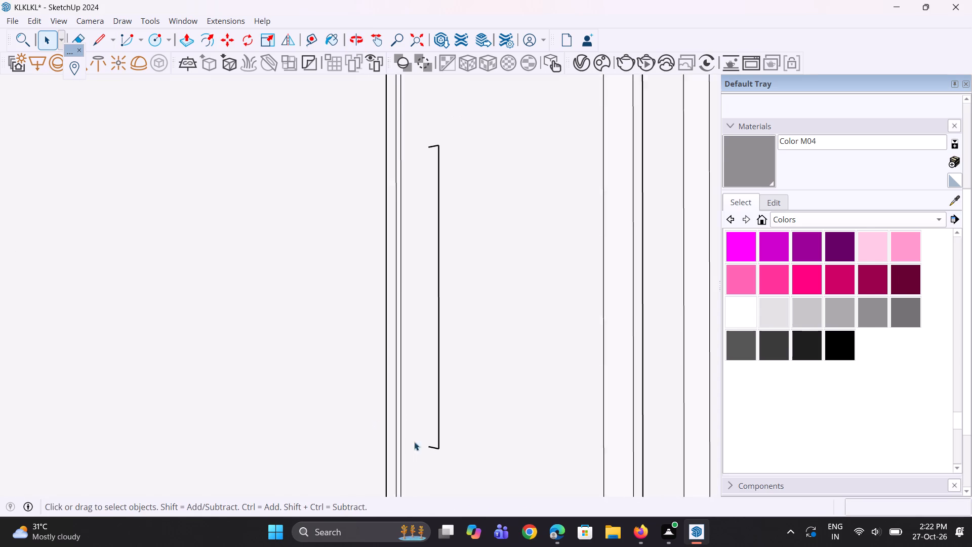
scroll(414, 442, "up", 4)
left_click(433, 452)
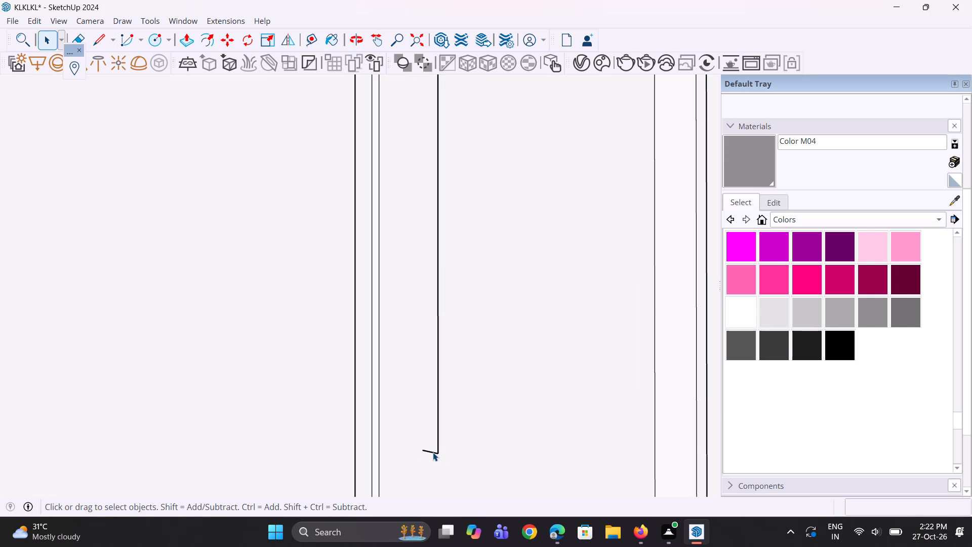
scroll(439, 445, "up", 2)
left_click(438, 443, "ctrl")
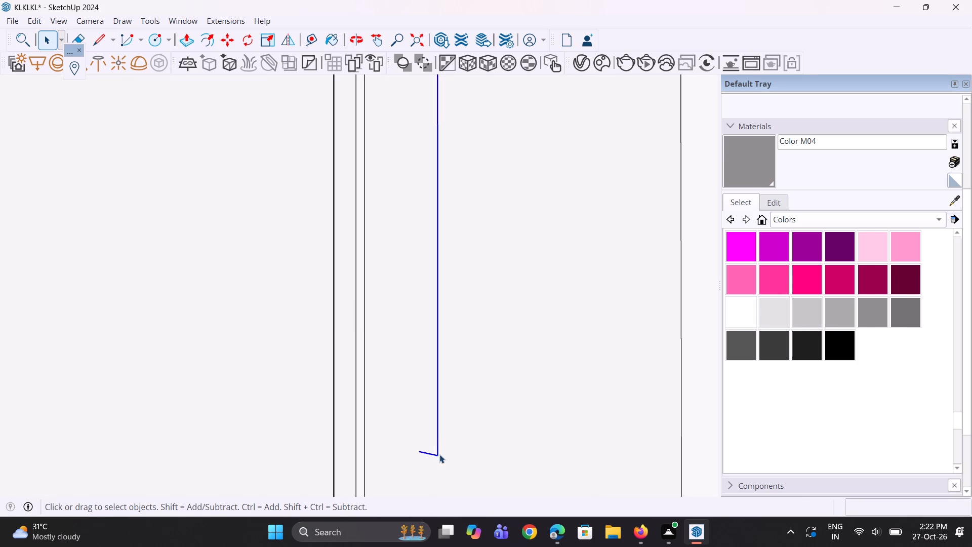
scroll(435, 457, "down", 10)
scroll(414, 199, "up", 10)
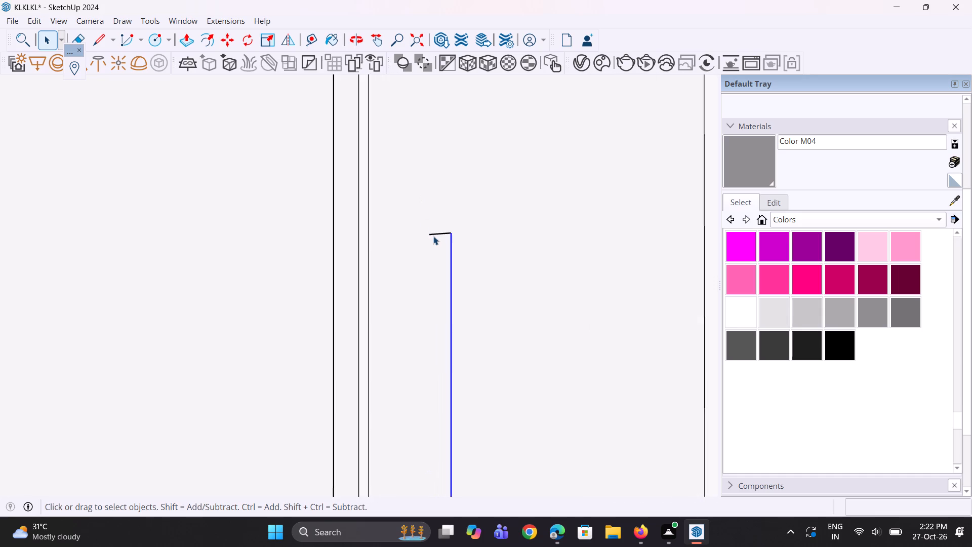
scroll(433, 236, "up", 3)
left_click(438, 233, "ctrl")
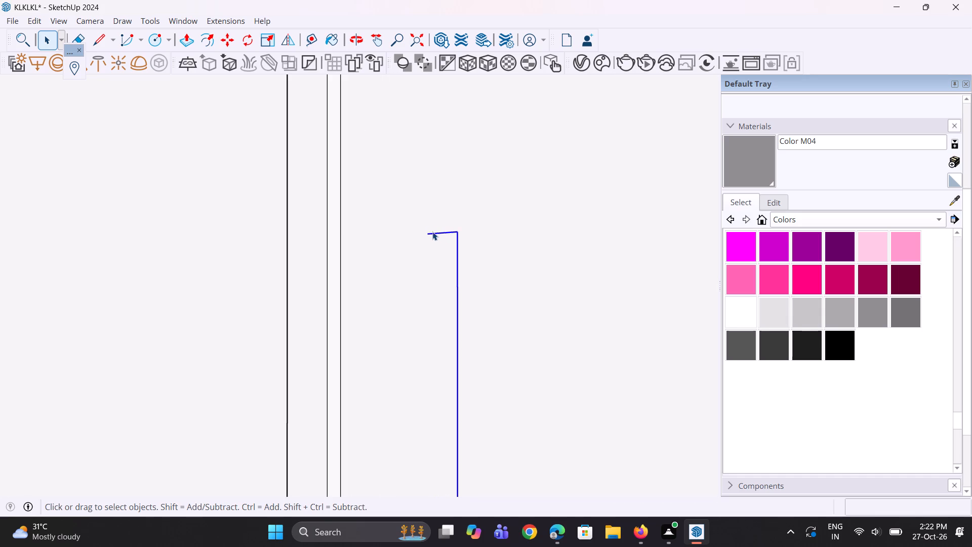
scroll(426, 228, "down", 16)
key("m")
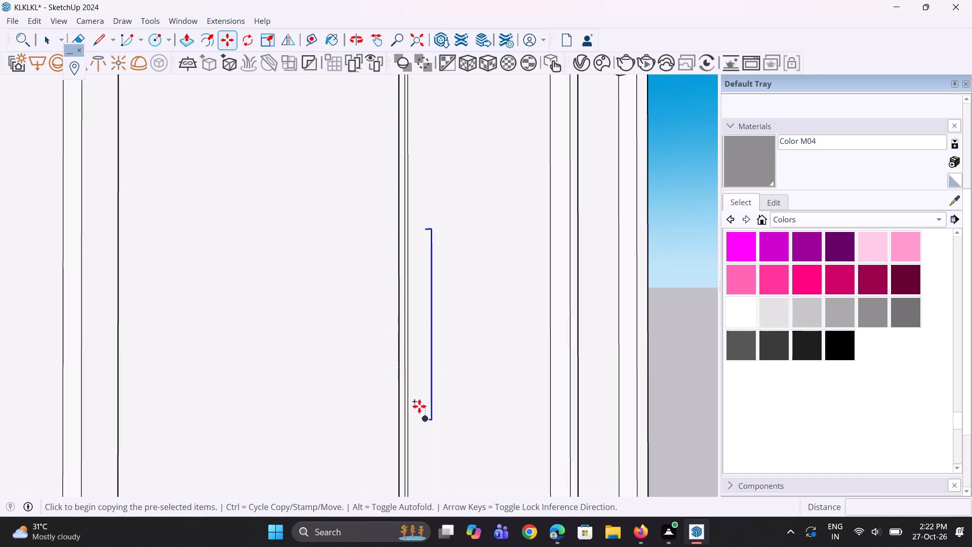
left_click(427, 424)
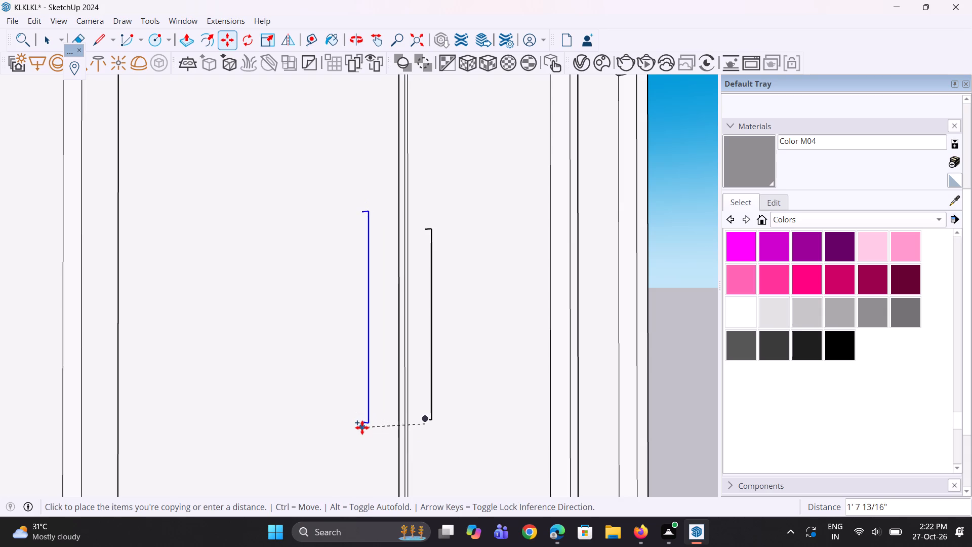
scroll(363, 436, "up", 4)
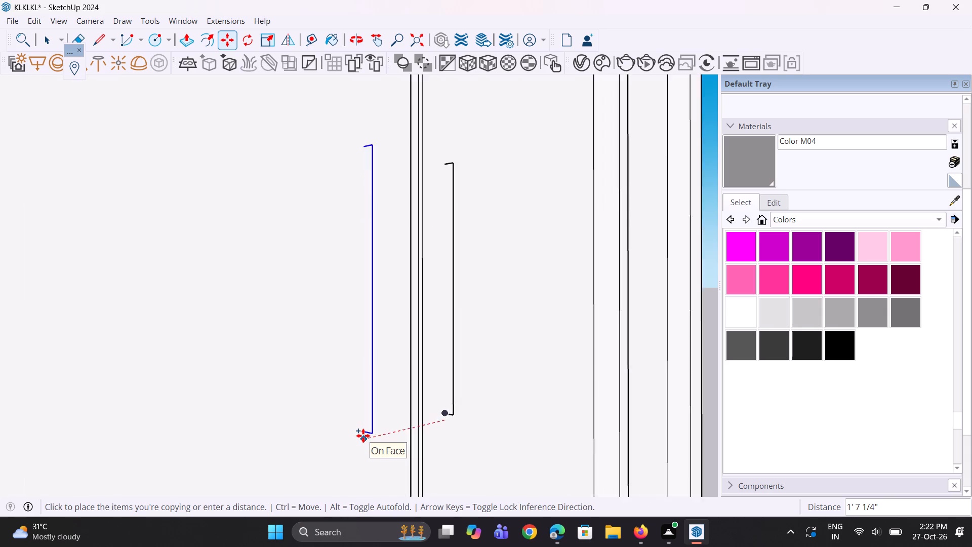
scroll(363, 436, "up", 7)
middle_click_drag(362, 435, 441, 437)
scroll(357, 426, "down", 20)
scroll(357, 426, "down", 2)
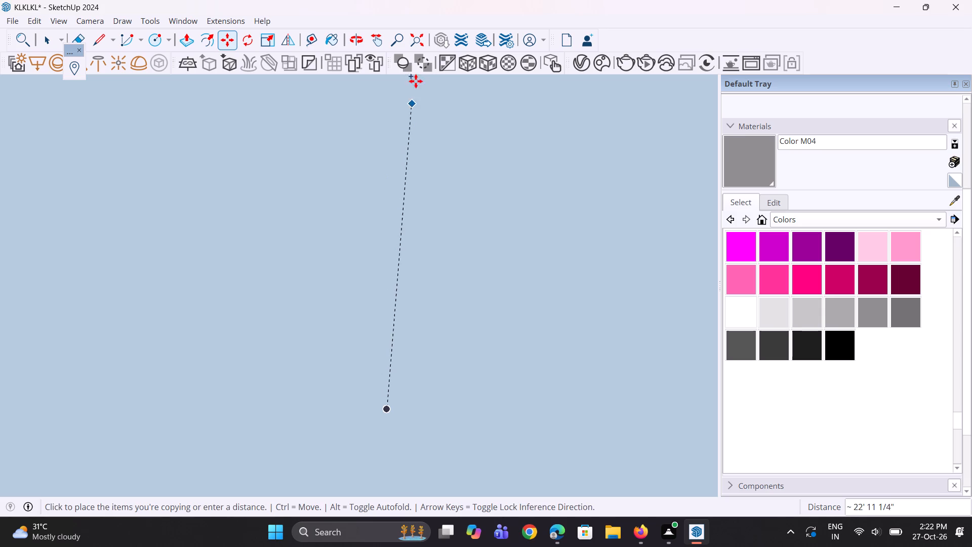
left_click(417, 44)
scroll(409, 399, "down", 4)
middle_click_drag(510, 281, 308, 263)
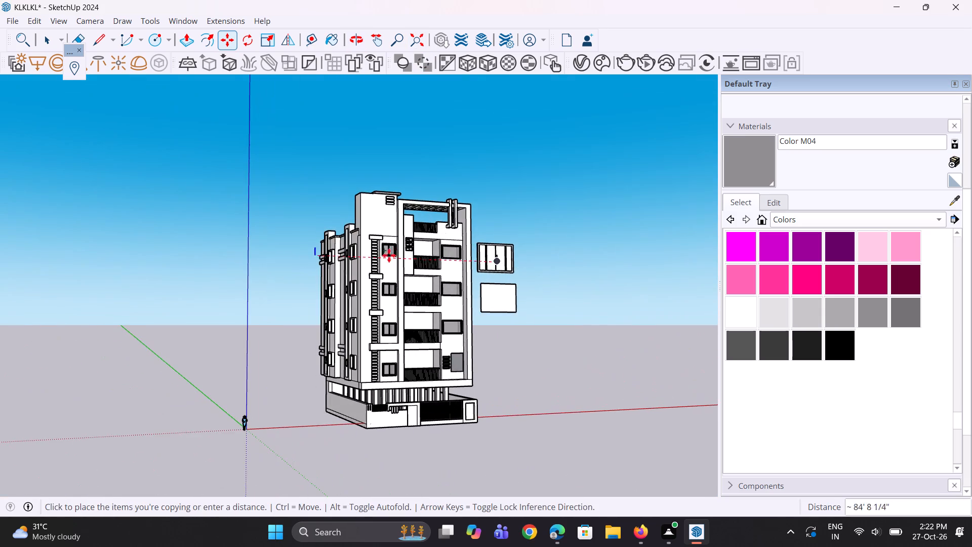
scroll(492, 249, "up", 20)
scroll(492, 249, "up", 4)
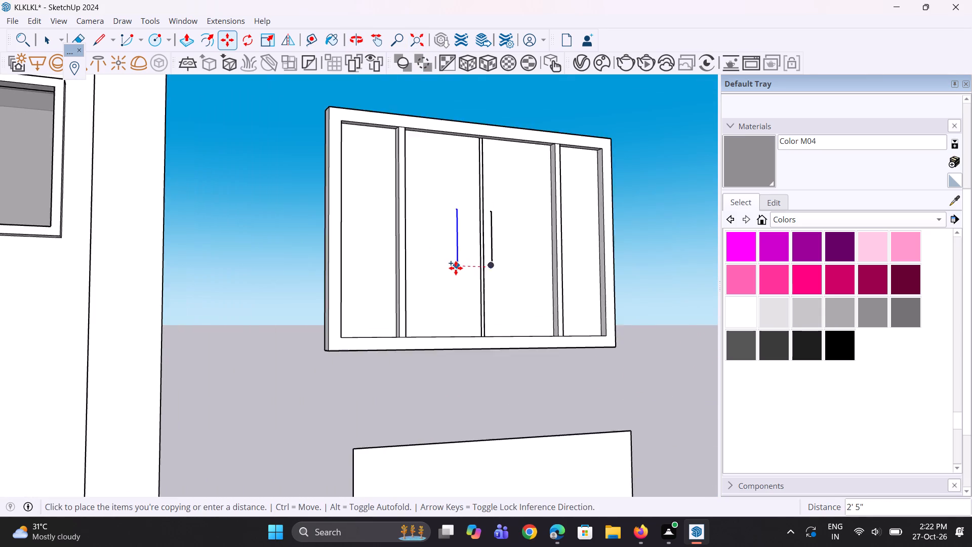
scroll(456, 268, "up", 2)
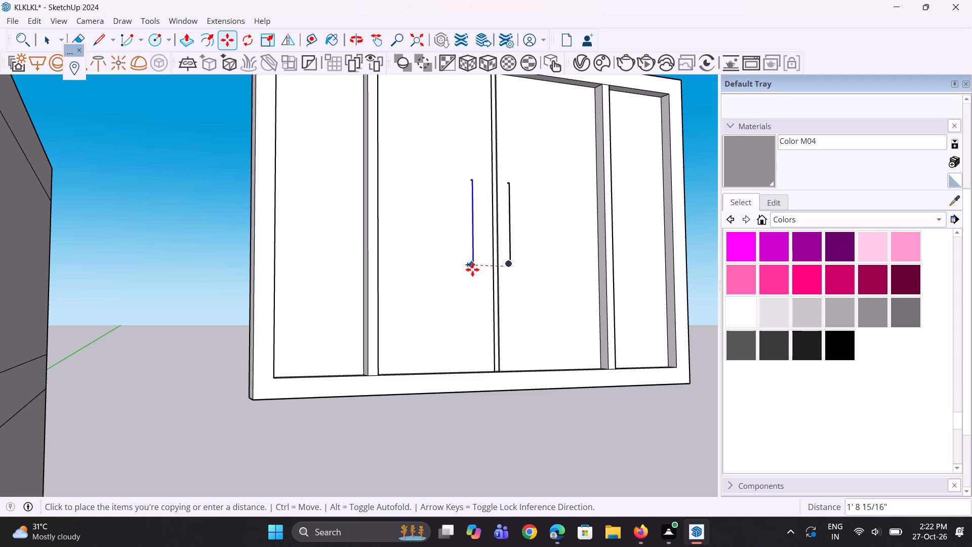
middle_click_drag(474, 270, 411, 289)
scroll(449, 280, "up", 1)
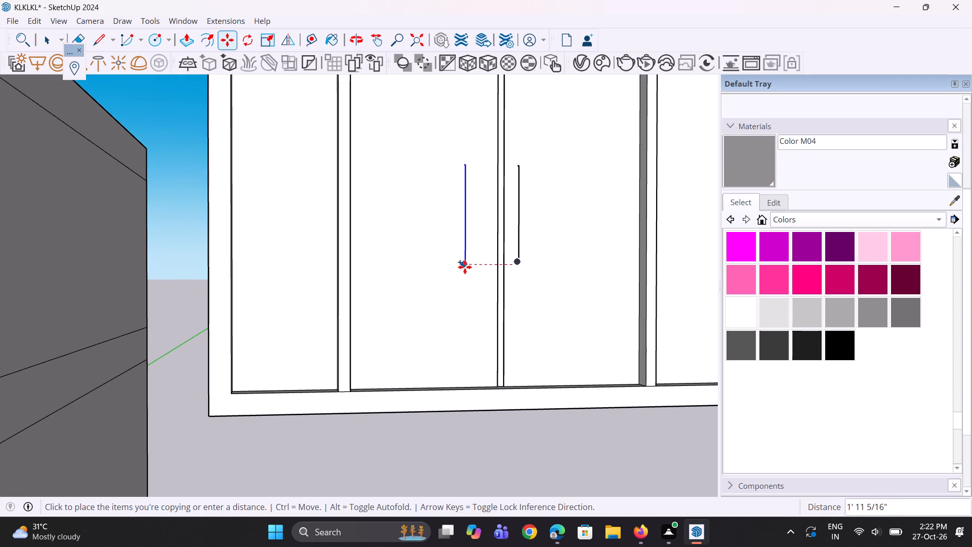
left_click(467, 264)
key("space")
key("space")
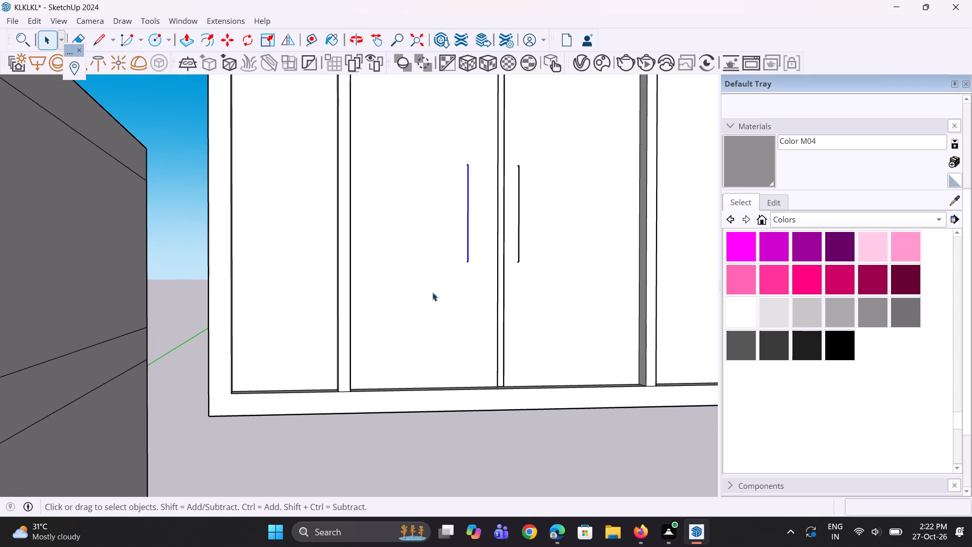
scroll(419, 298, "up", 1)
key("space")
scroll(418, 299, "down", 2)
left_click(399, 449)
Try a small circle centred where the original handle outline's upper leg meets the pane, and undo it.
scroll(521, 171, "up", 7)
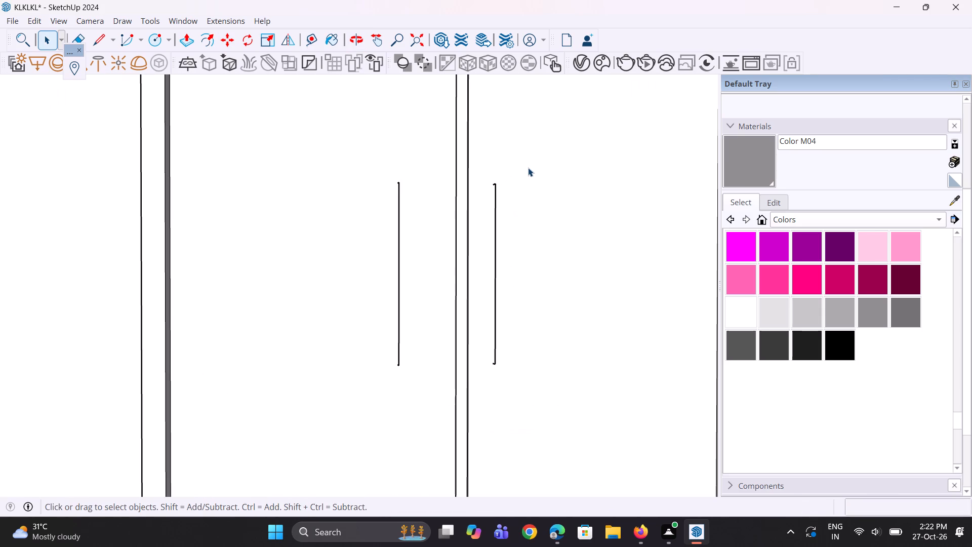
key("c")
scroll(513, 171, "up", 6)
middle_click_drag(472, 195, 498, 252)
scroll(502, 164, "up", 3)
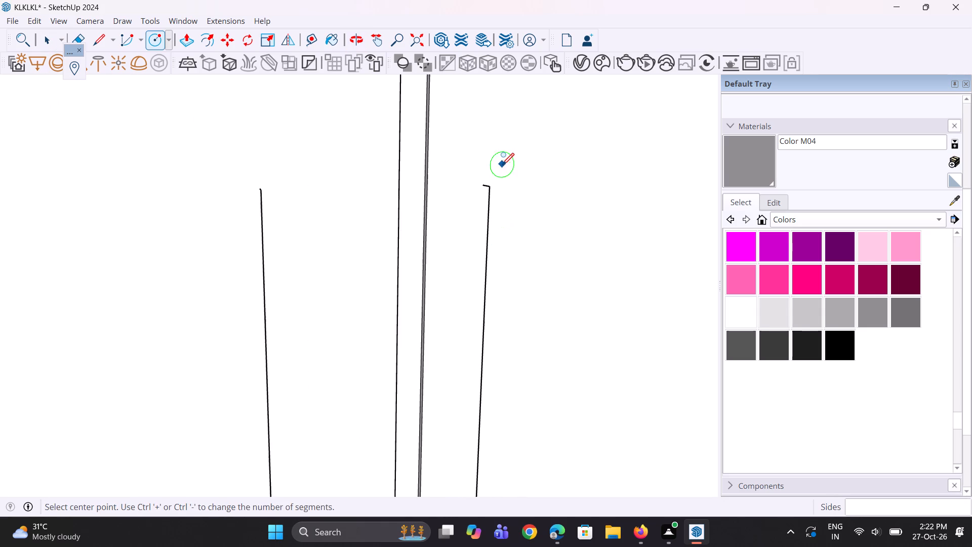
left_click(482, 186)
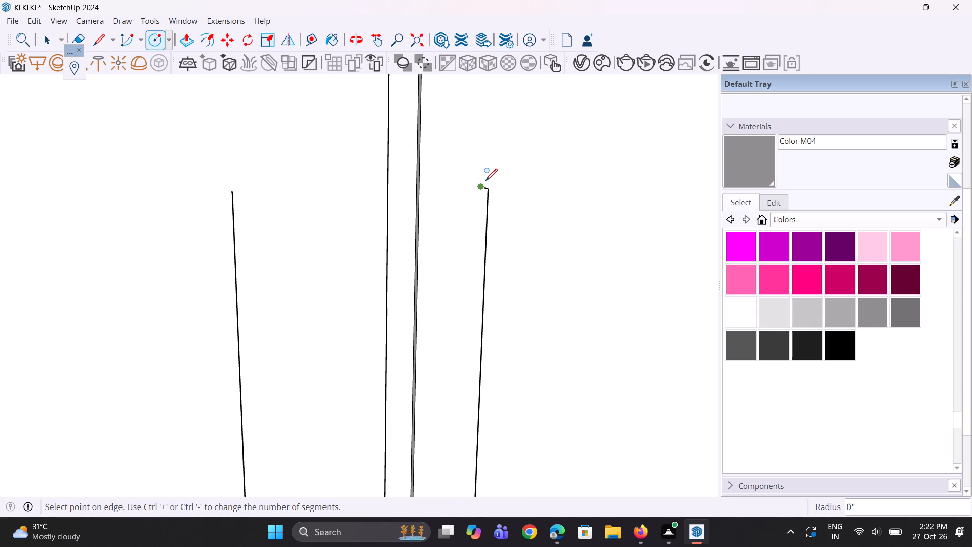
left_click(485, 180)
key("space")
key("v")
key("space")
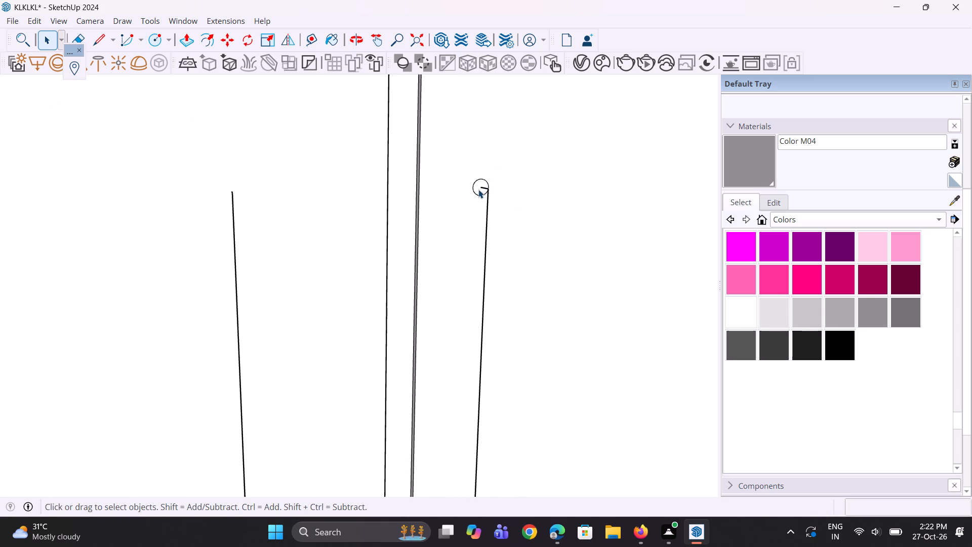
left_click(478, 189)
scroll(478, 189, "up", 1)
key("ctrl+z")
Draw a circle of about 1/2" radius on the pane, centred on the upper leg's end of the original handle outline.
scroll(478, 189, "up", 1, "ctrl")
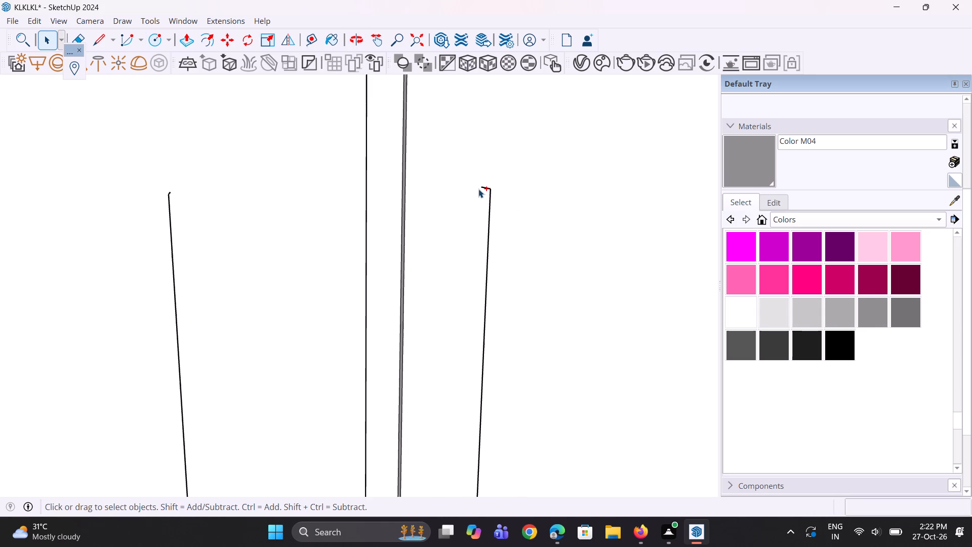
scroll(478, 189, "up", 4)
key("c")
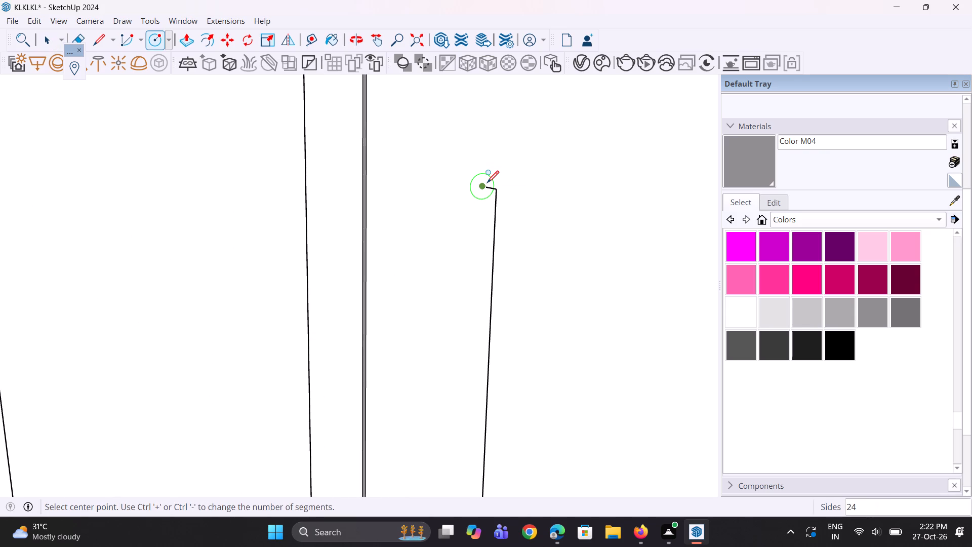
left_click(487, 182)
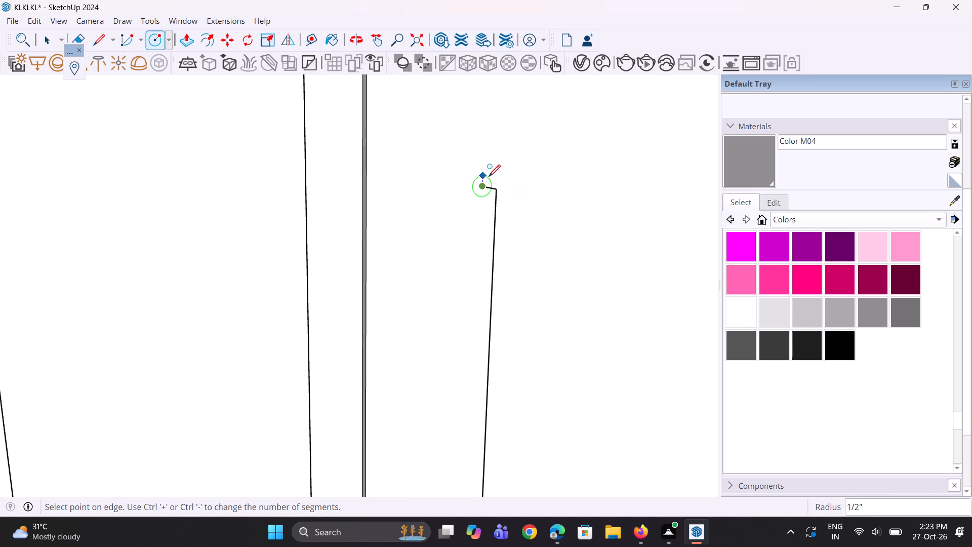
left_click(490, 175)
key("space")
Copy the circle about 1' 10 1/4" onto the upper leg's end of the copied handle outline.
left_click(481, 184)
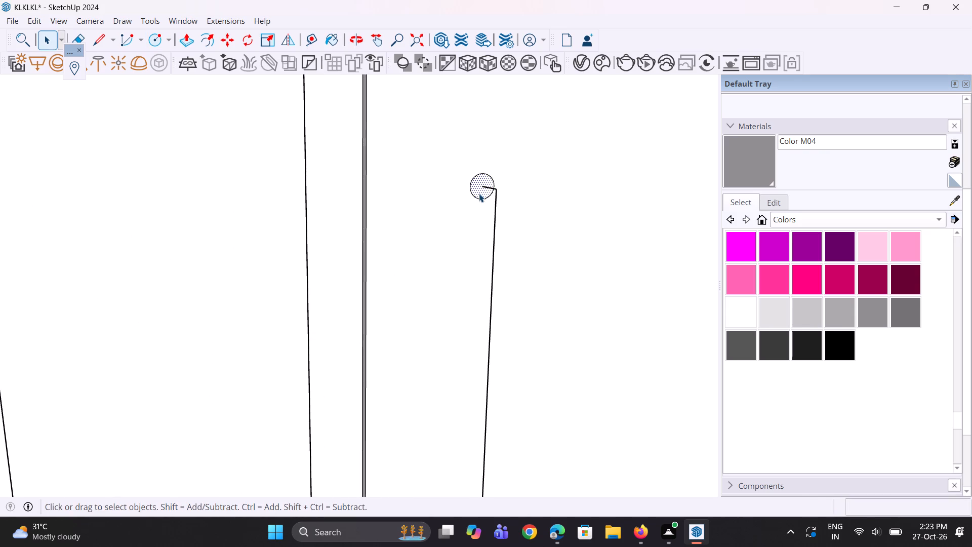
scroll(479, 193, "down", 5)
type(",m")
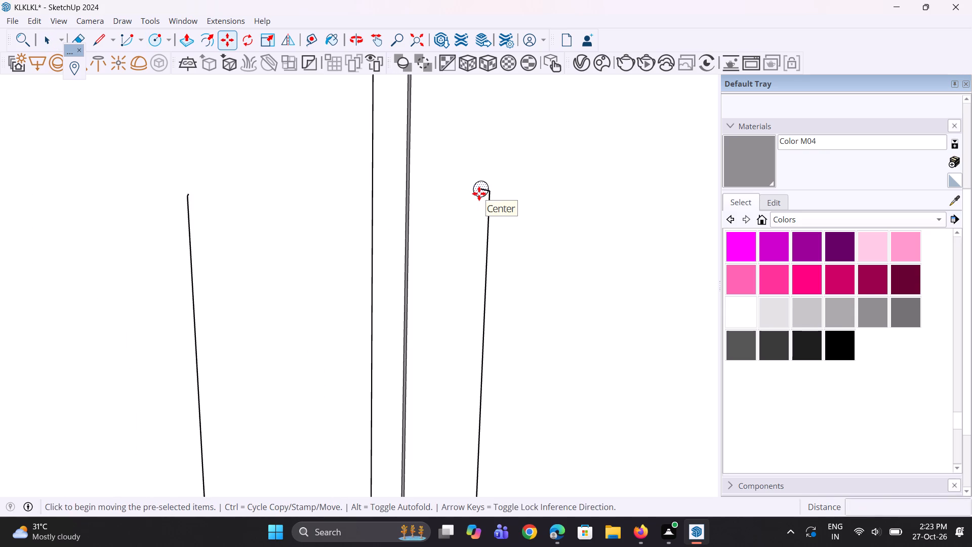
left_click(479, 193)
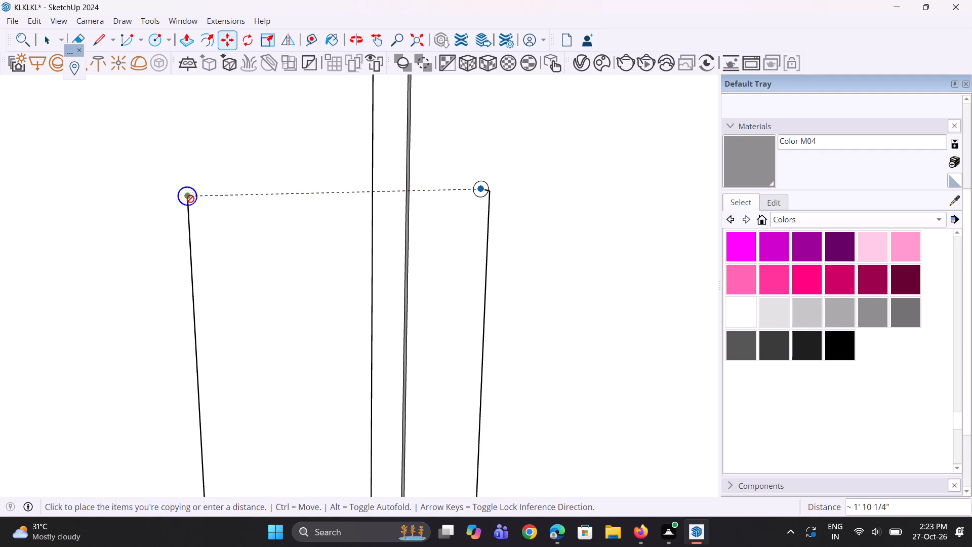
left_click(193, 195)
key("space")
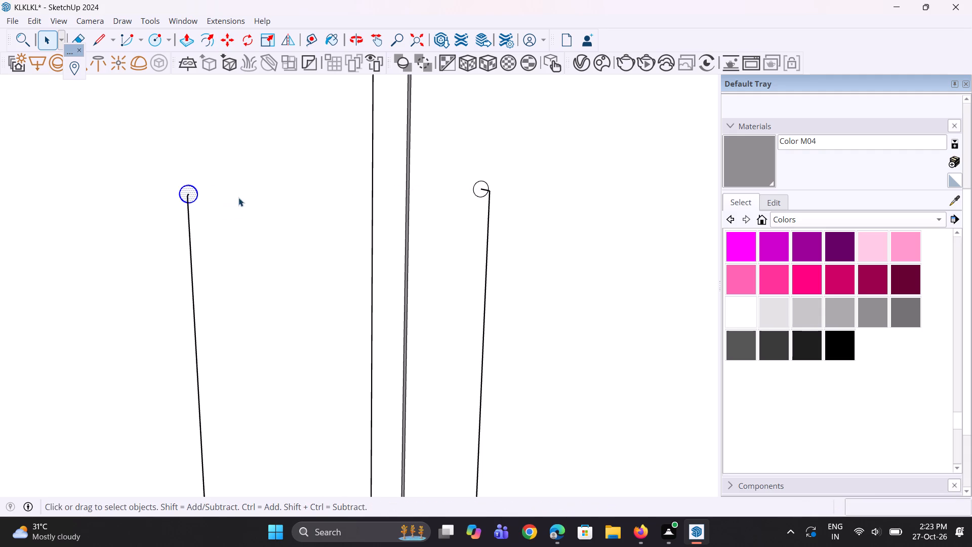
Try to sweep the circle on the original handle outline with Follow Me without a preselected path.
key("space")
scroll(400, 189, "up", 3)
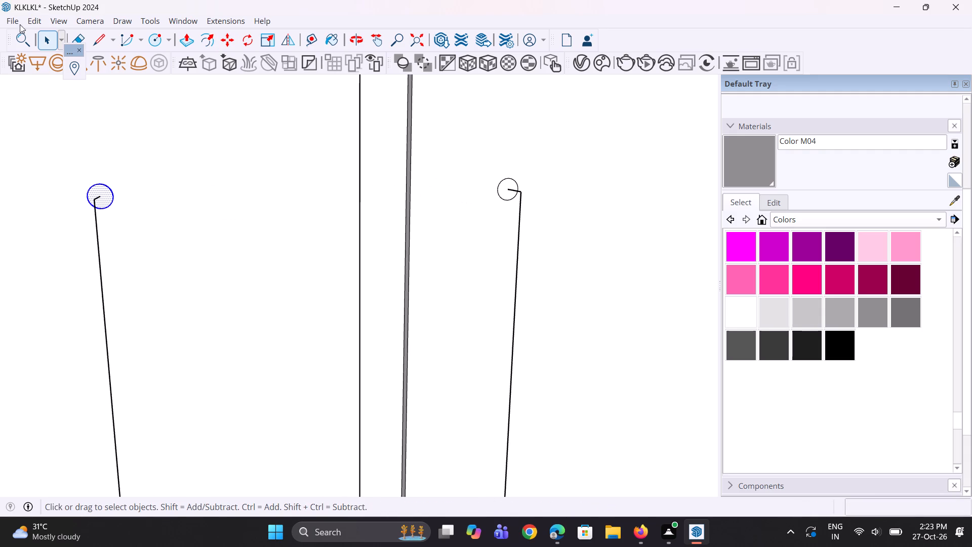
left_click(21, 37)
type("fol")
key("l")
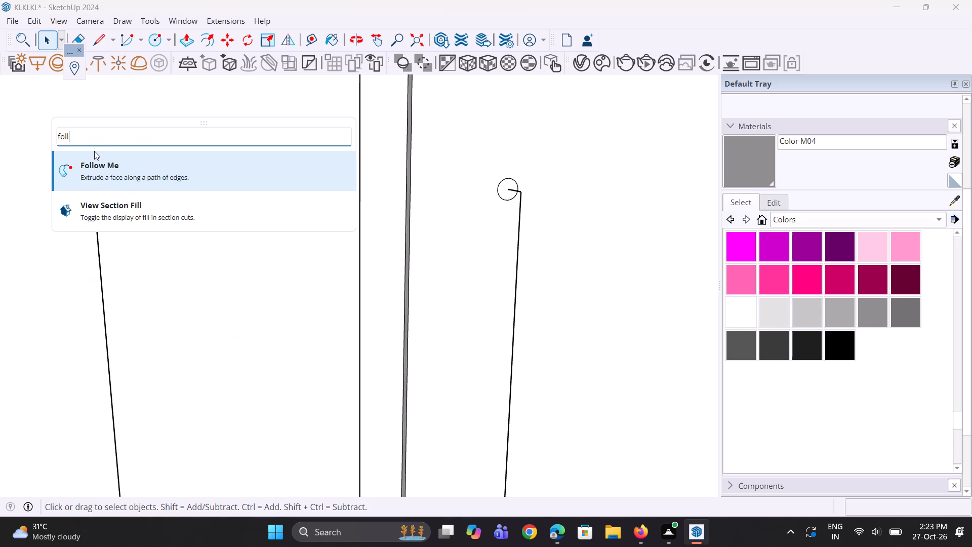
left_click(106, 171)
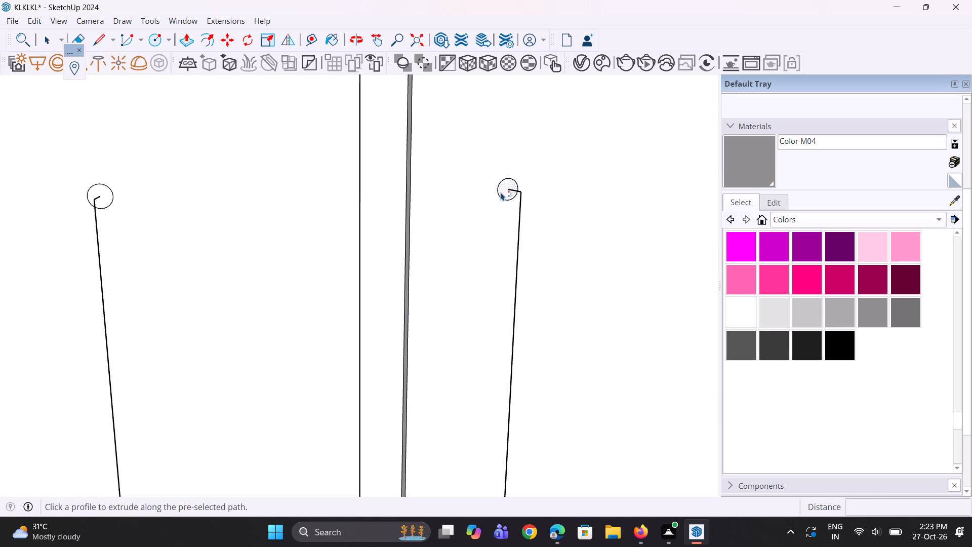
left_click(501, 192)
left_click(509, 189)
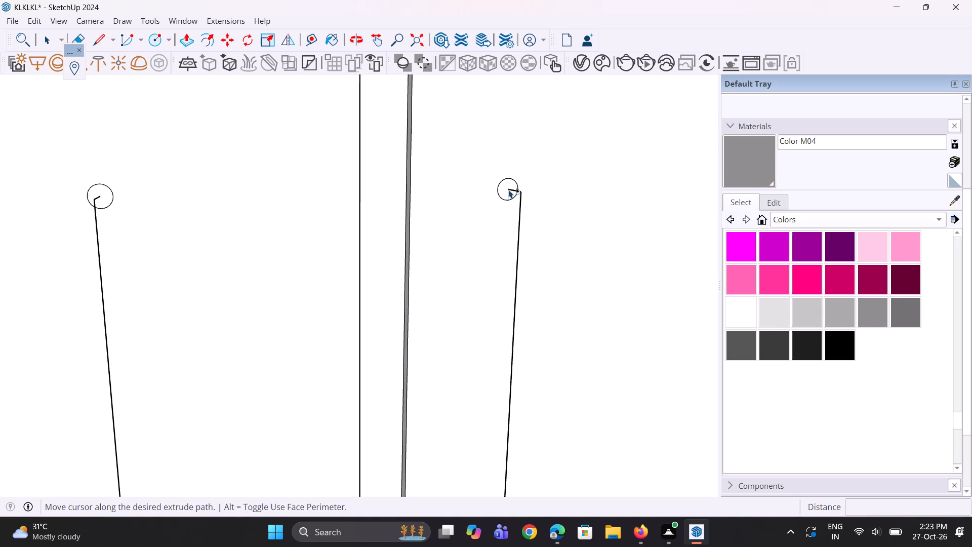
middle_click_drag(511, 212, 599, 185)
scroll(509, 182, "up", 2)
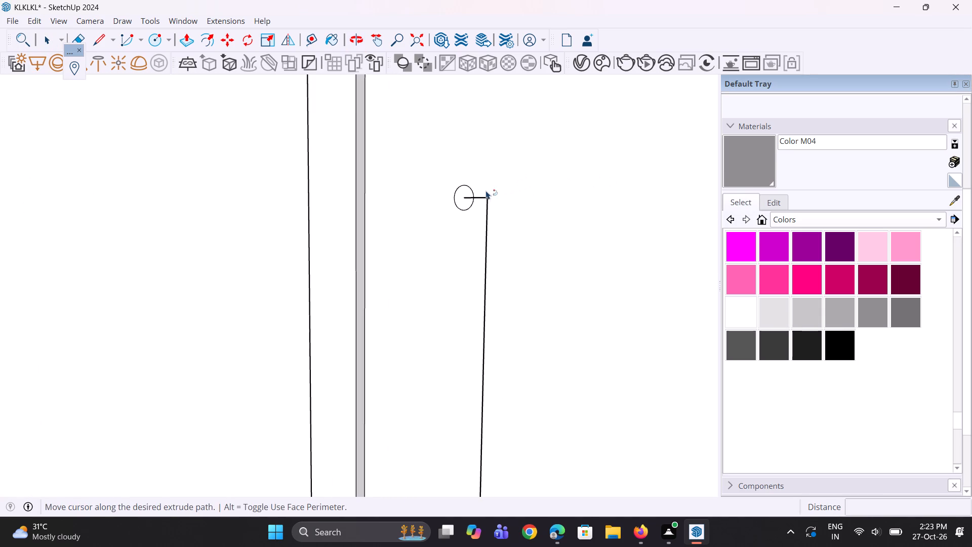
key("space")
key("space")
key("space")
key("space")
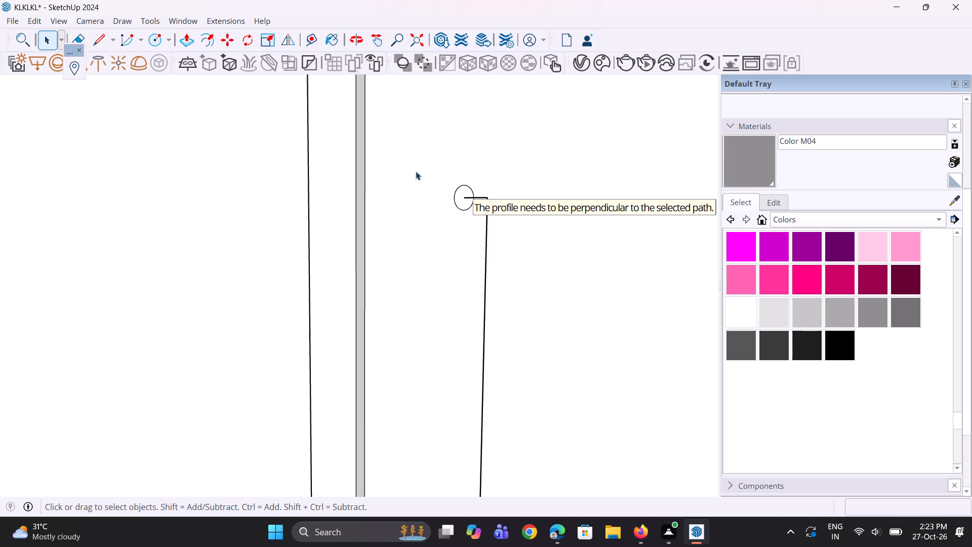
Sweep the circle along the original handle outline's three lines with Follow Me to form a round handle.
left_click(480, 198)
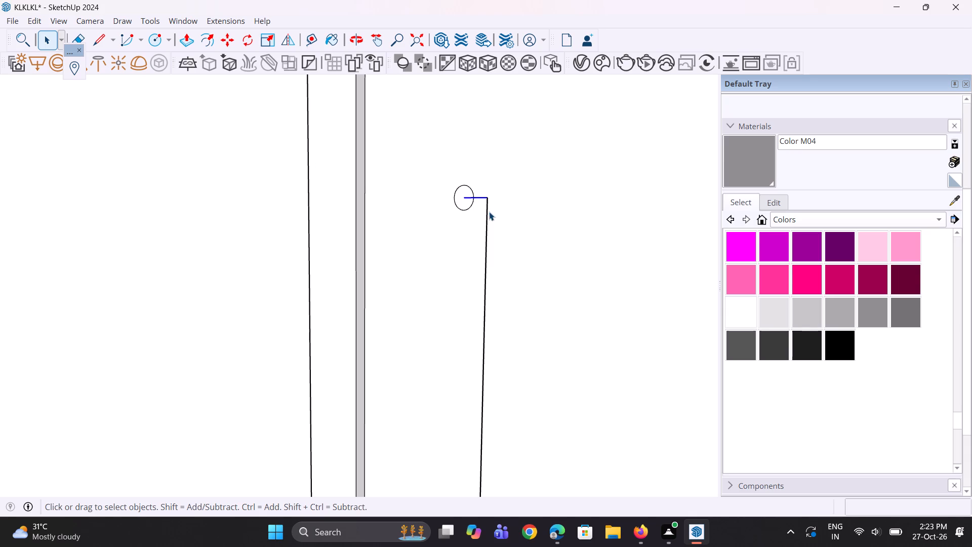
left_click(488, 212, "ctrl")
scroll(326, 159, "down", 18)
middle_click_drag(326, 158, 337, 158)
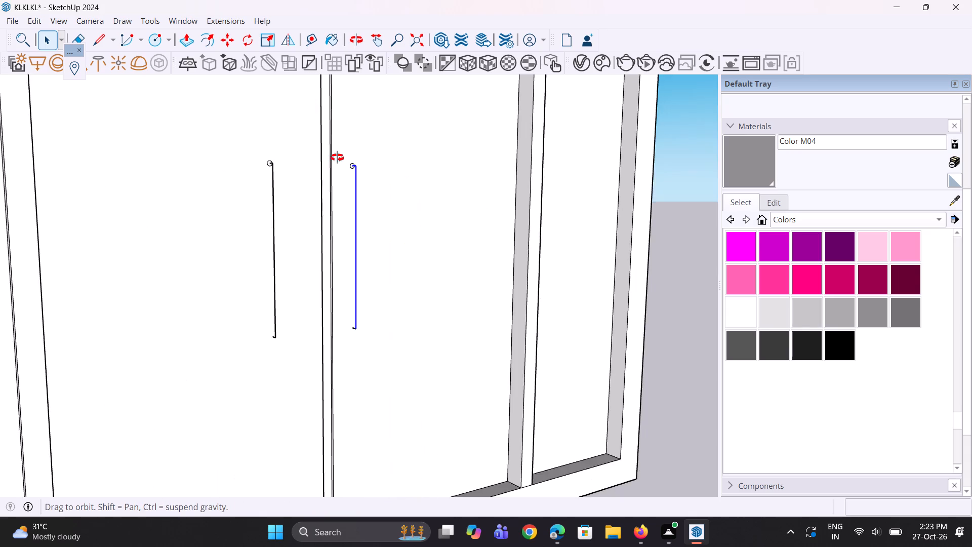
middle_click_drag(337, 158, 380, 141)
scroll(363, 252, "up", 3)
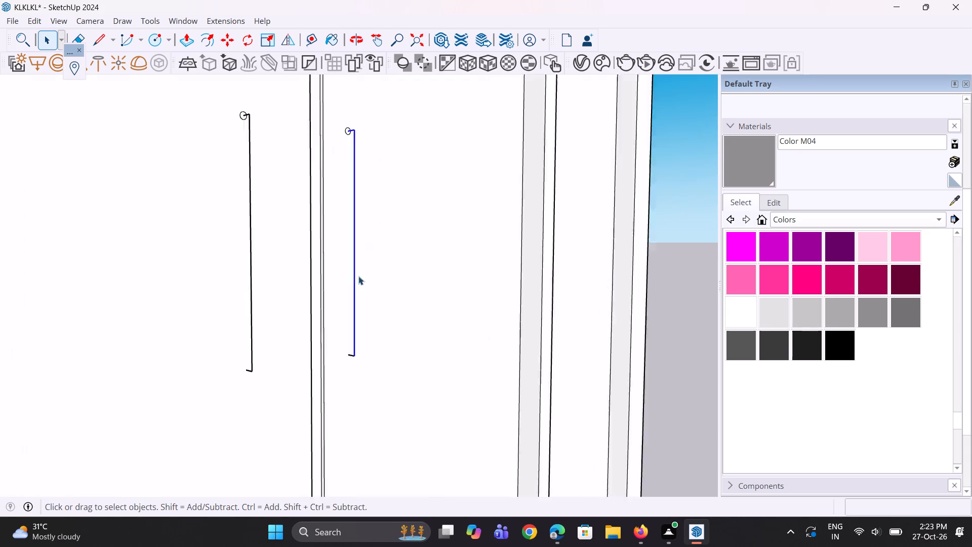
scroll(358, 276, "up", 1)
scroll(327, 347, "up", 7)
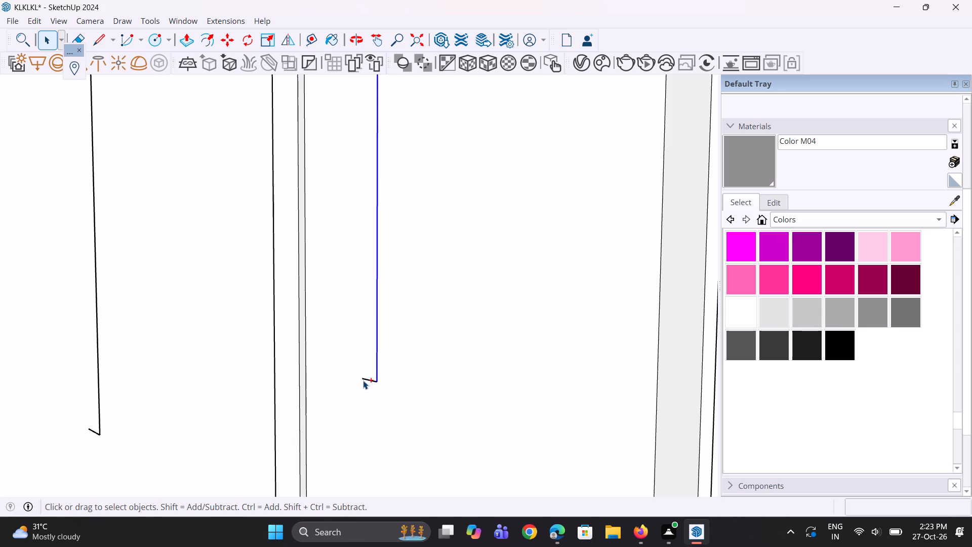
left_click(365, 378, "ctrl")
left_click(25, 48)
type("fo")
key("l")
key("l")
key("l")
left_click(98, 166)
scroll(346, 345, "down", 6)
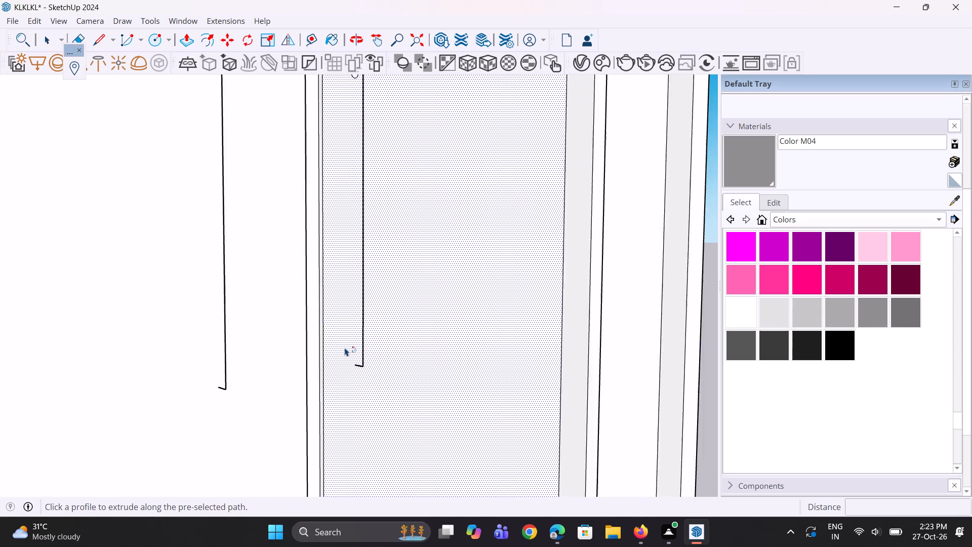
scroll(343, 348, "down", 6)
scroll(379, 198, "up", 10)
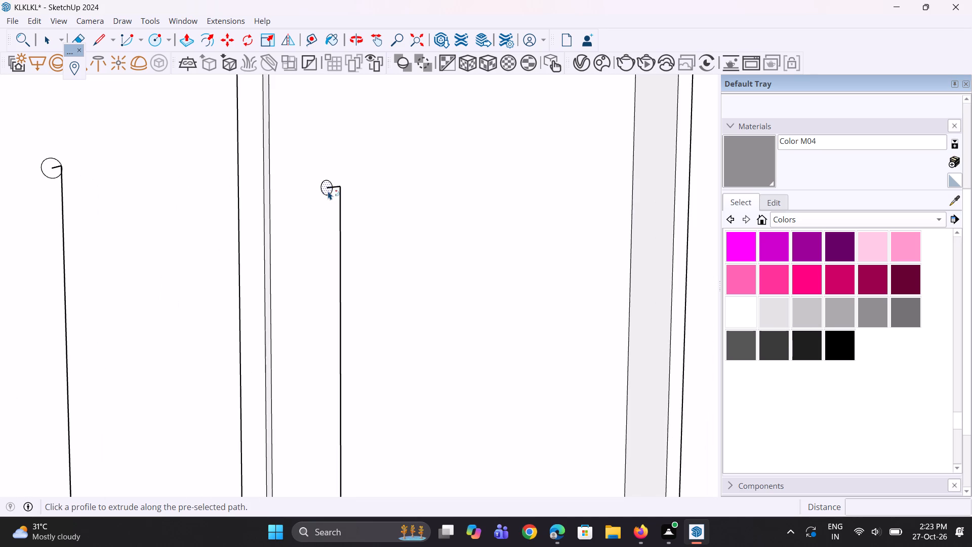
left_click(328, 191)
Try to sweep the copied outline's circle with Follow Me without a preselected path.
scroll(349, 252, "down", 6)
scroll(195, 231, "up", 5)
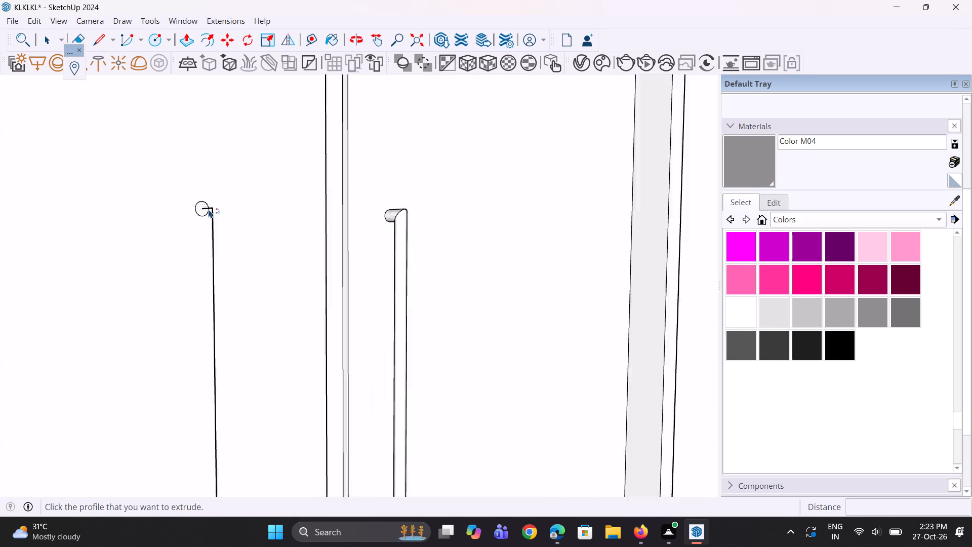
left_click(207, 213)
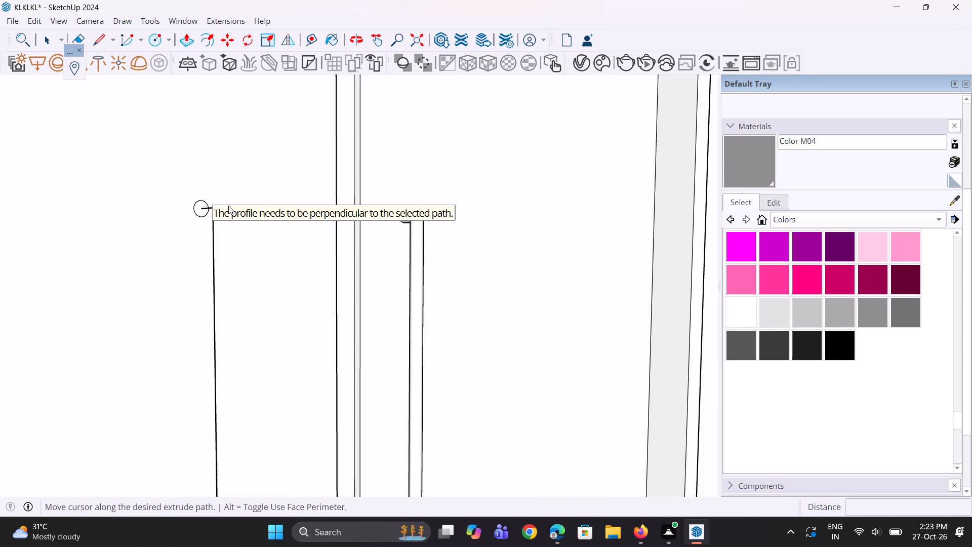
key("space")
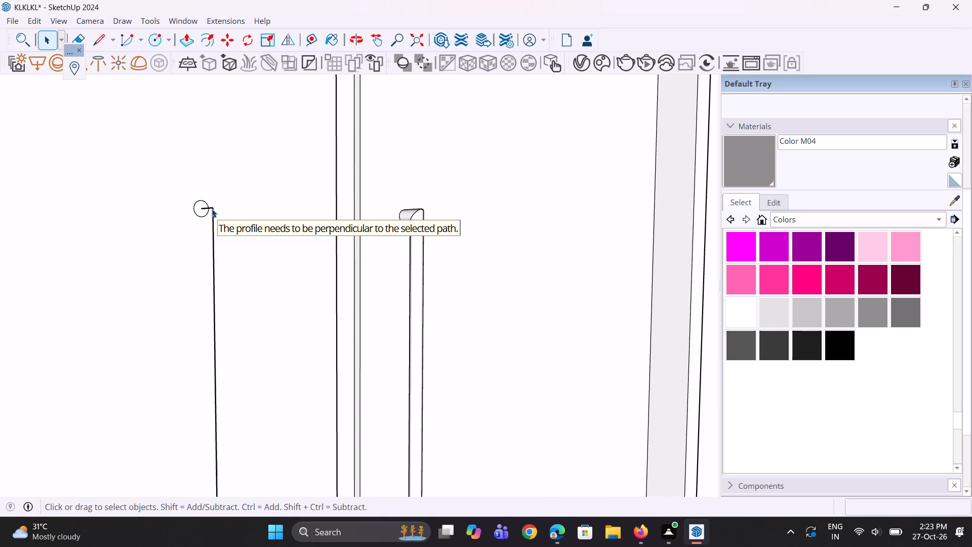
Sweep the copied circle along the copied handle outline's three lines with Follow Me to form the second handle.
left_click(212, 209)
left_click(209, 209, "ctrl")
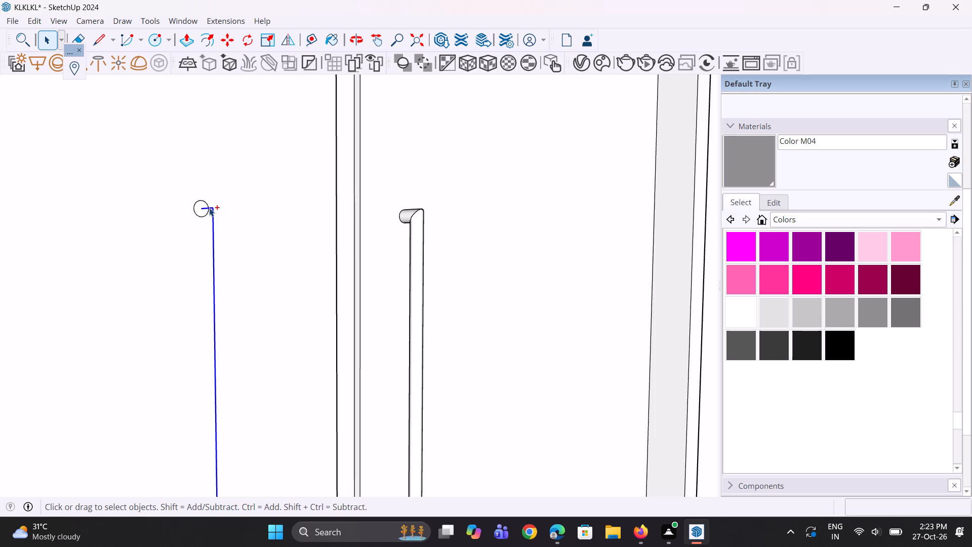
scroll(177, 164, "down", 4)
scroll(170, 209, "down", 4)
scroll(193, 484, "up", 6)
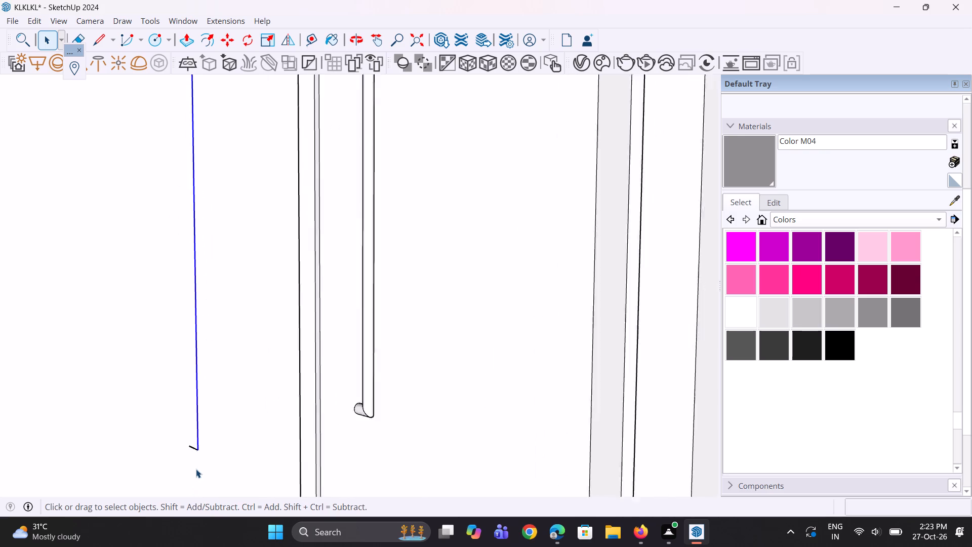
scroll(196, 469, "up", 15)
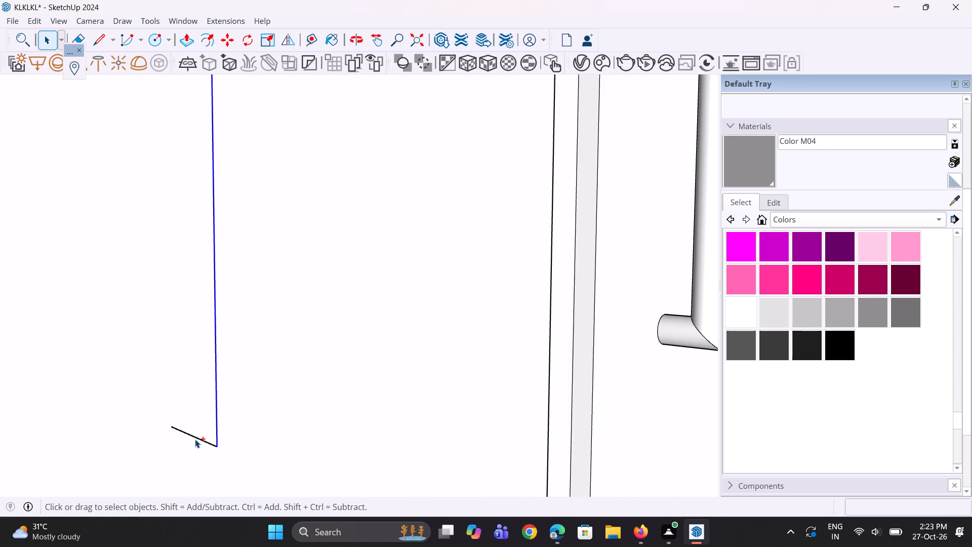
left_click(196, 438, "ctrl")
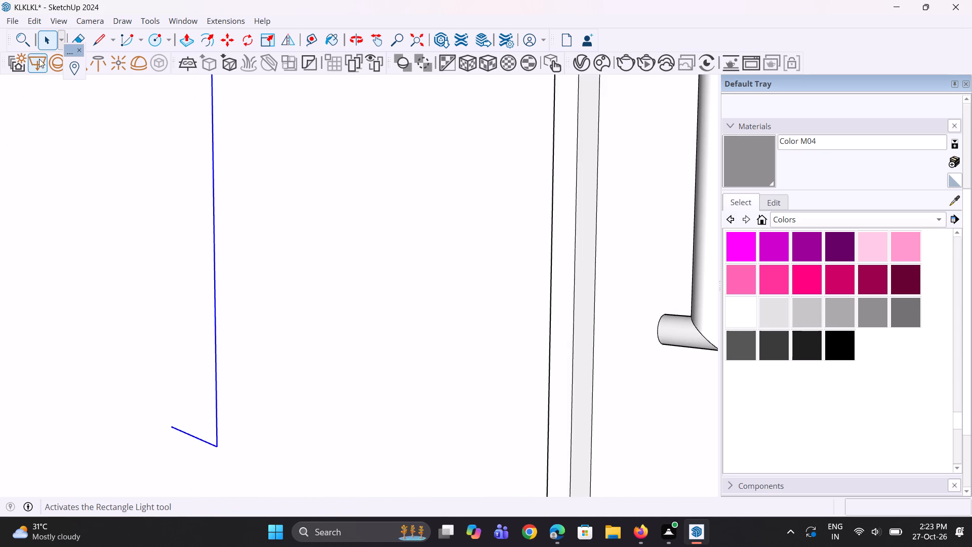
left_click(23, 35)
key("f")
key("o")
key("l")
key("l")
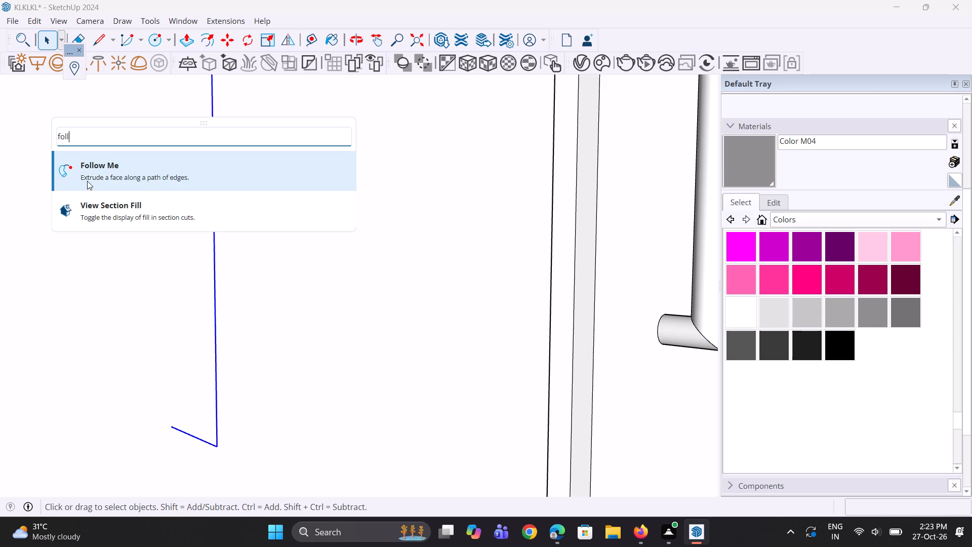
left_click(89, 182)
scroll(139, 214, "down", 20)
scroll(139, 214, "down", 5)
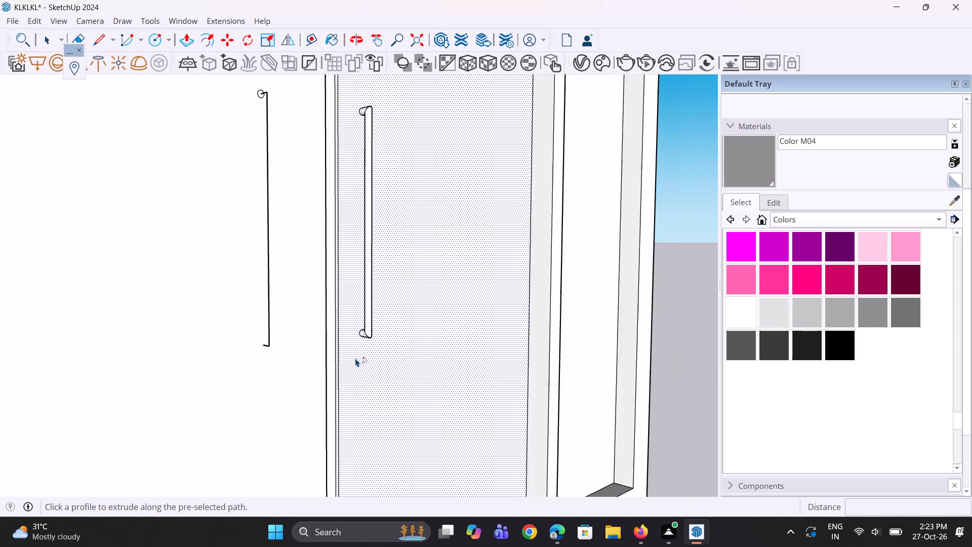
scroll(355, 358, "down", 5)
scroll(323, 244, "up", 13)
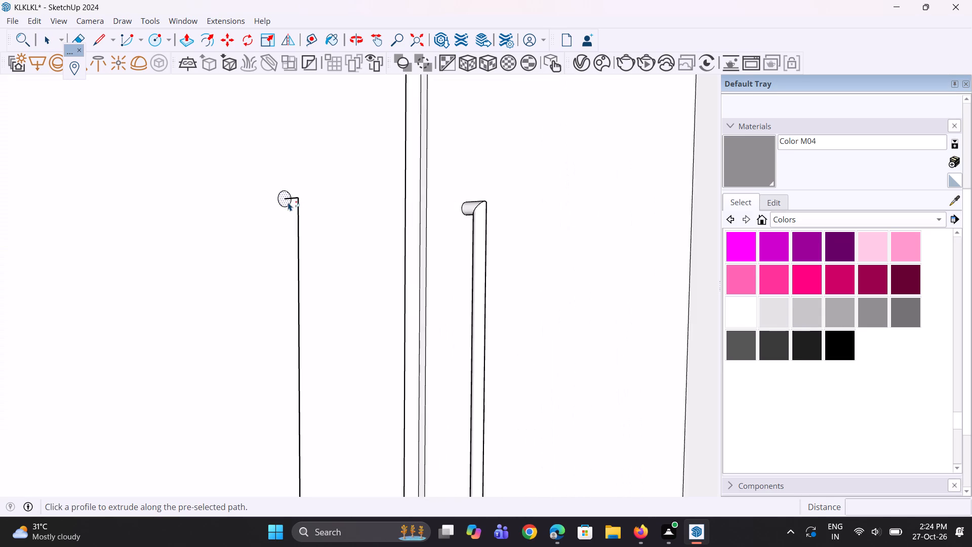
left_click(288, 203)
scroll(288, 213, "down", 6)
middle_click_drag(412, 250, 296, 259)
scroll(296, 259, "down", 10)
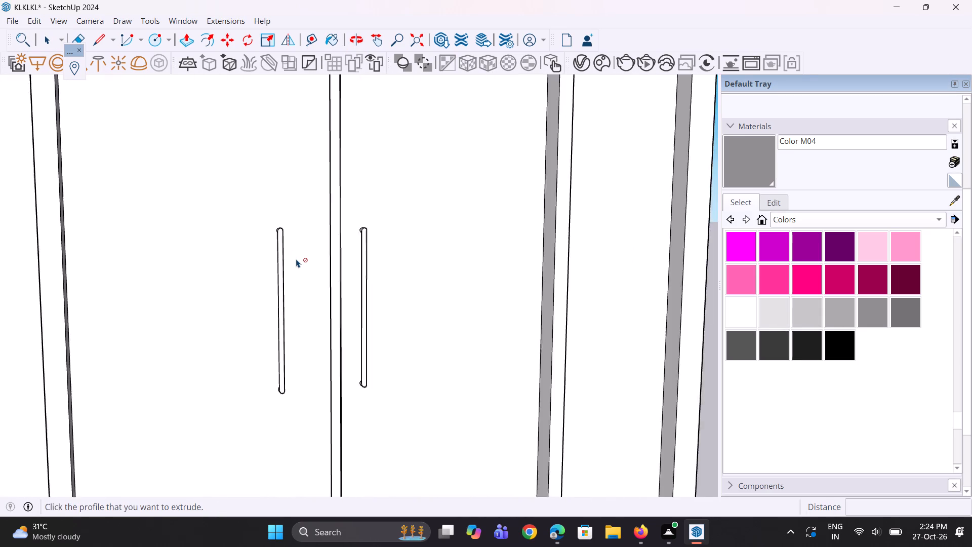
scroll(296, 259, "down", 2)
middle_click_drag(366, 260, 266, 253)
scroll(271, 265, "down", 6)
key("space")
key("space")
Paint the front of the window panel's outer frame with Wood Veneer 01 from the Wood materials.
scroll(357, 237, "down", 3)
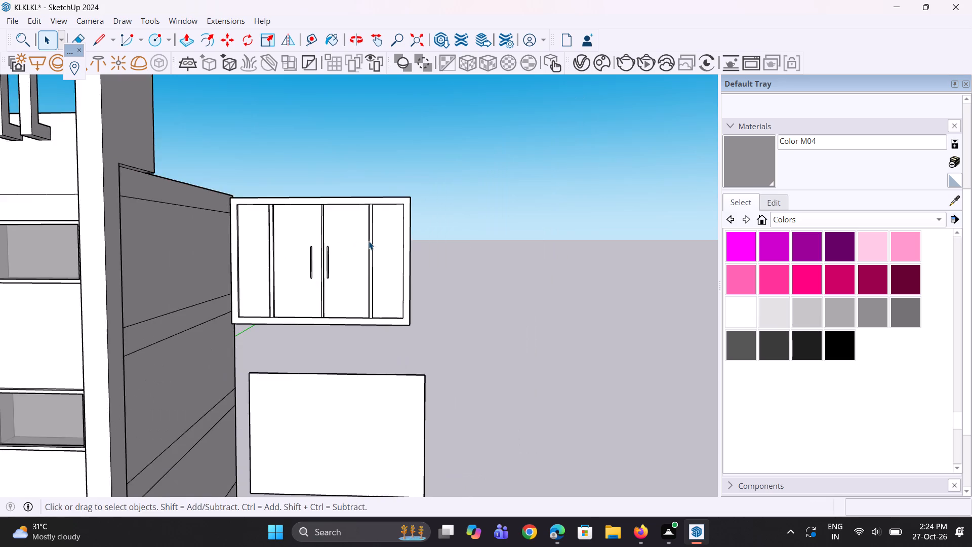
scroll(369, 241, "down", 7)
middle_click_drag(252, 257, 313, 251)
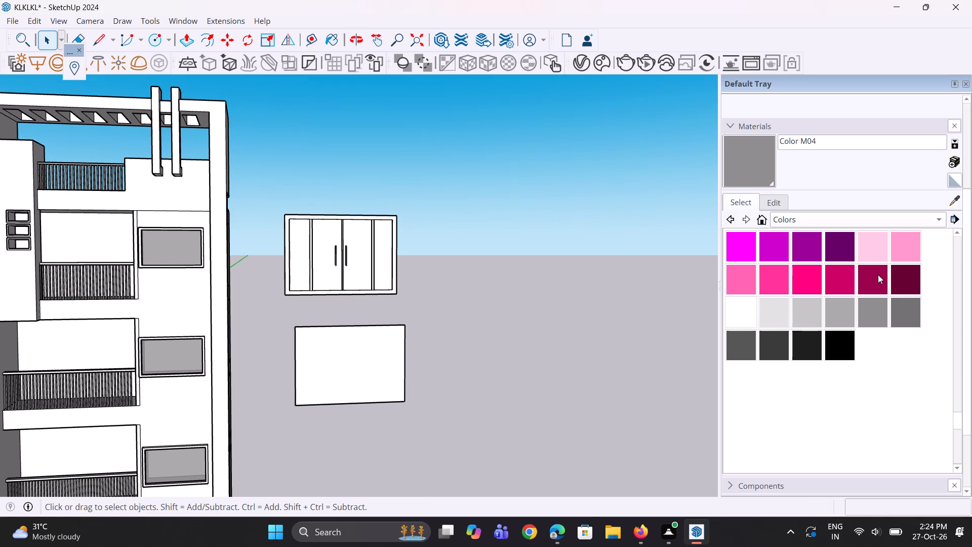
left_click(828, 211)
left_click(826, 225)
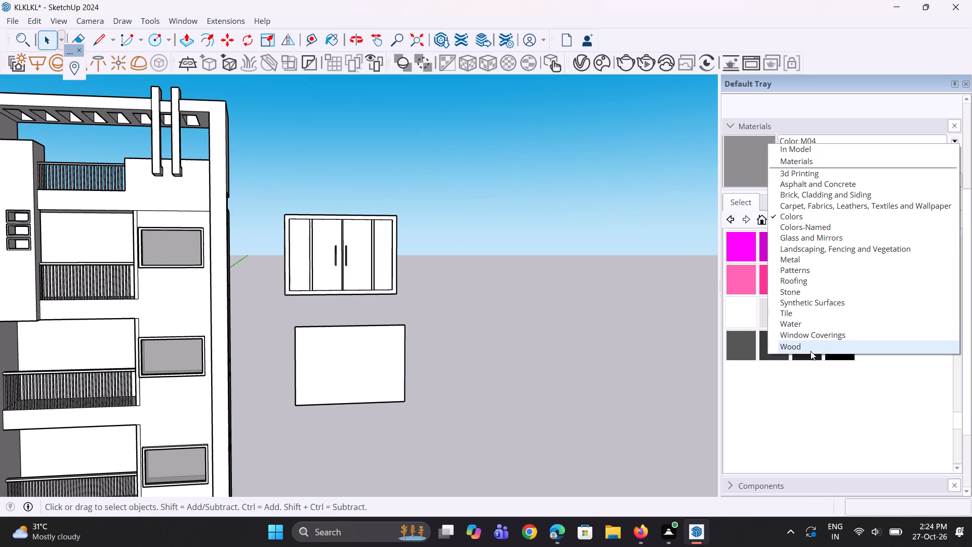
left_click(811, 351)
left_click(866, 278)
scroll(348, 268, "up", 3)
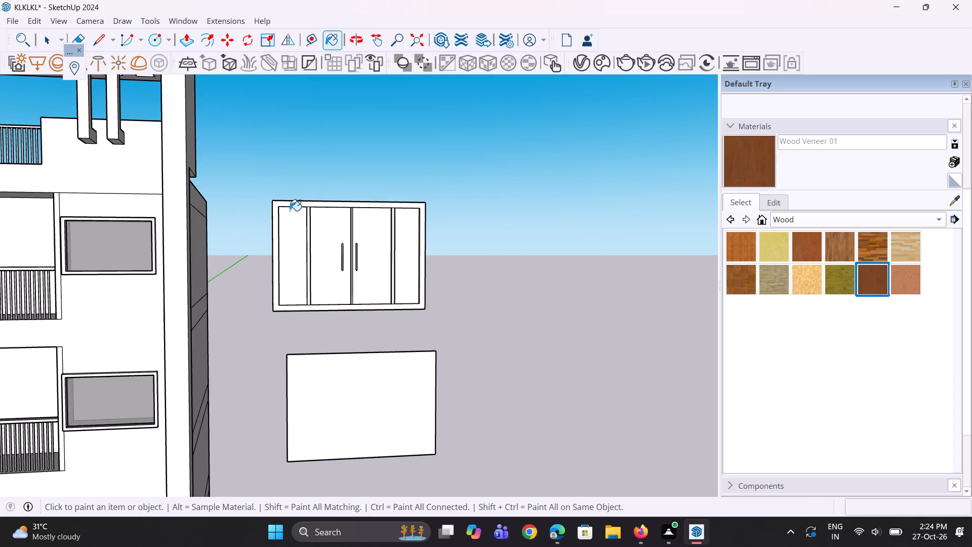
scroll(296, 203, "up", 3)
left_click(296, 202)
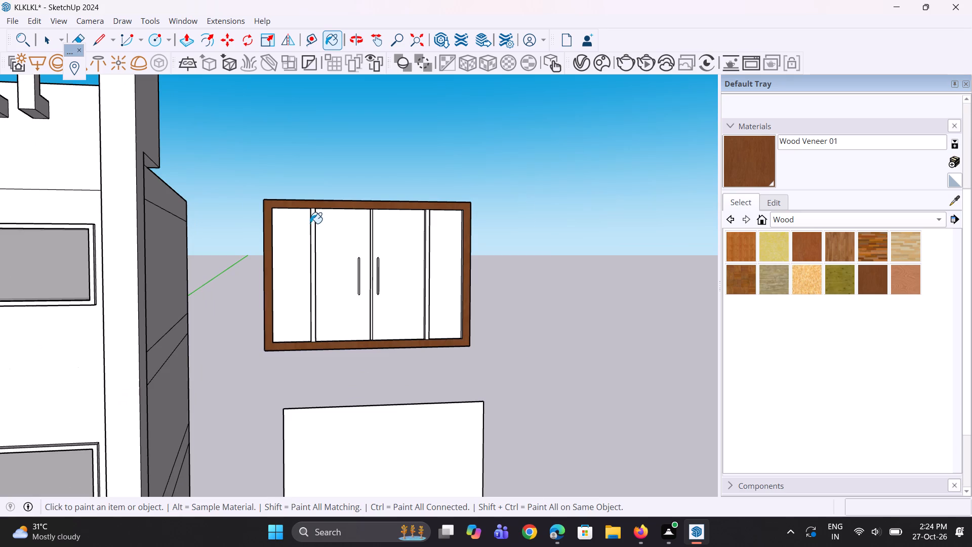
Paint the front faces of the two vertical mullions with Wood Veneer 01.
scroll(310, 223, "up", 8)
left_click(317, 224)
scroll(453, 211, "up", 2)
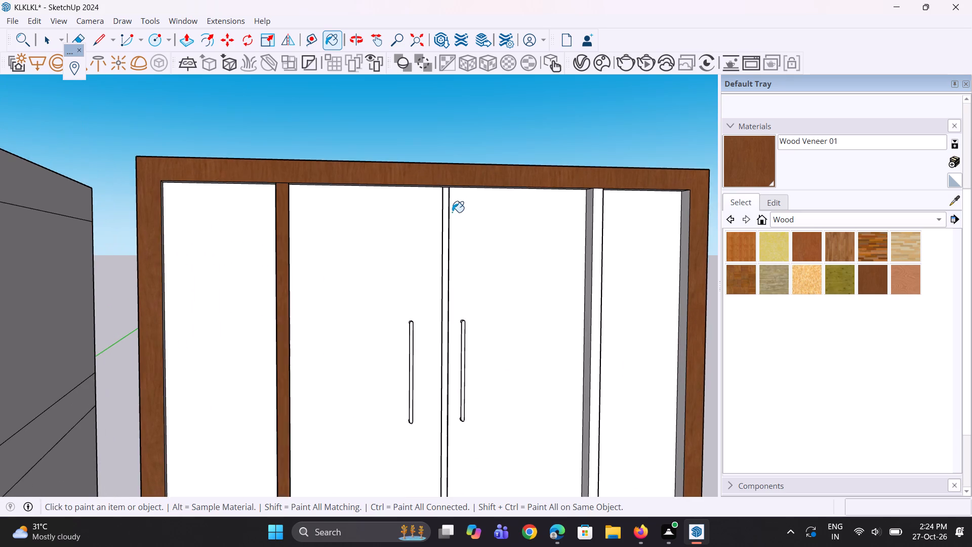
scroll(447, 214, "up", 2)
left_click(631, 240)
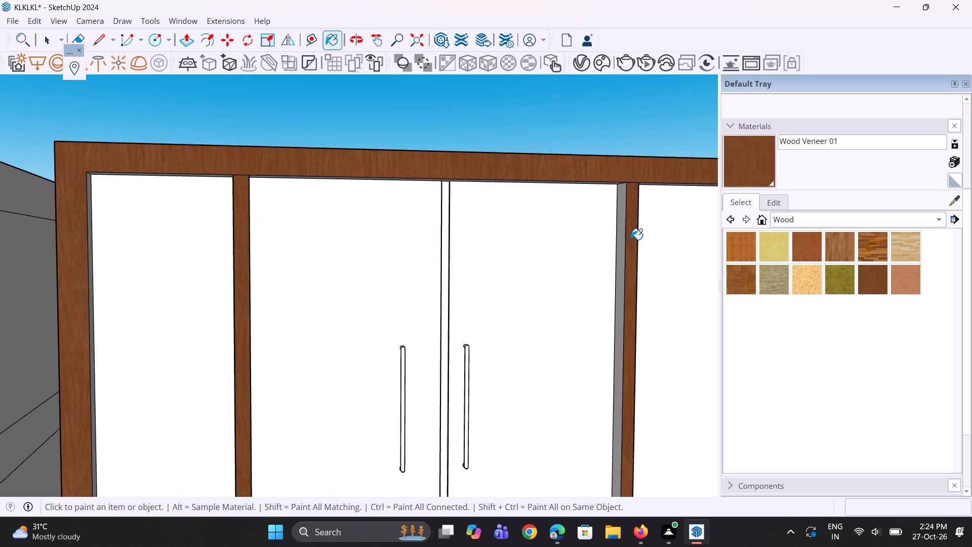
Paint both side faces of the right-hand mullion with Wood Veneer 01.
scroll(631, 240, "up", 6)
left_click(614, 245)
middle_click_drag(620, 251, 416, 225)
scroll(416, 225, "up", 1)
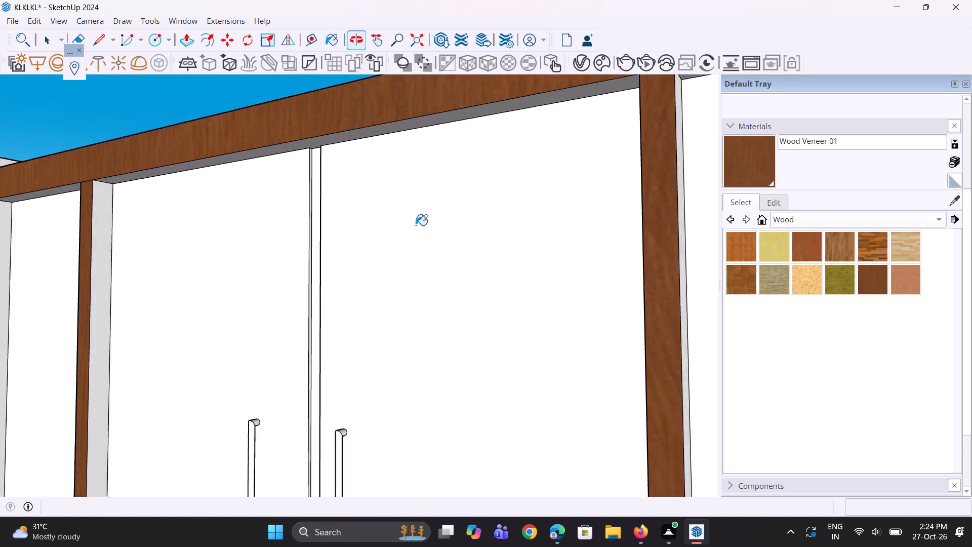
scroll(390, 227, "down", 5)
middle_click_drag(537, 263, 471, 267)
scroll(518, 273, "up", 2)
left_click(528, 279)
Paint both side faces of the left-hand mullion with Wood Veneer 01.
middle_click_drag(425, 333, 524, 322)
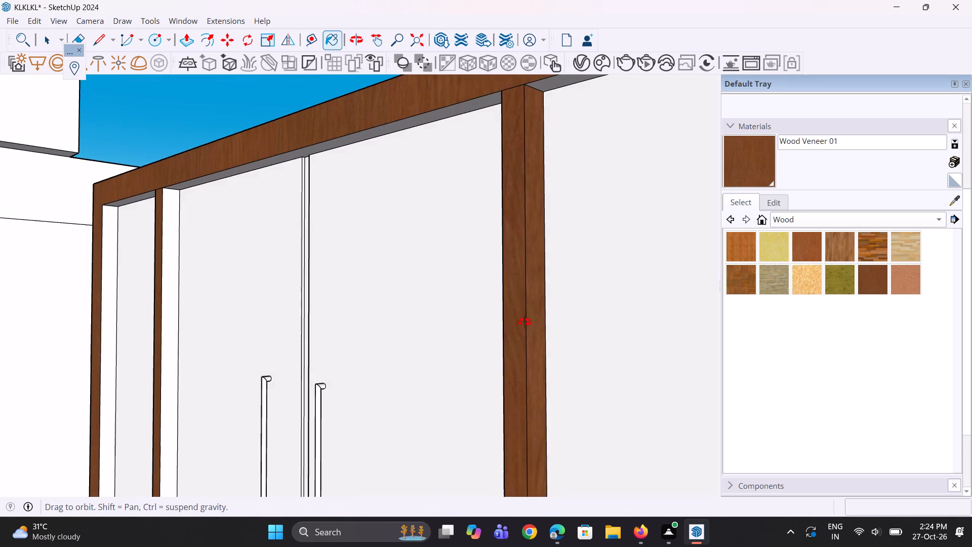
middle_click_drag(524, 322, 628, 292)
scroll(637, 290, "up", 1)
scroll(637, 290, "down", 11)
middle_click_drag(332, 302, 541, 335)
scroll(283, 335, "up", 6)
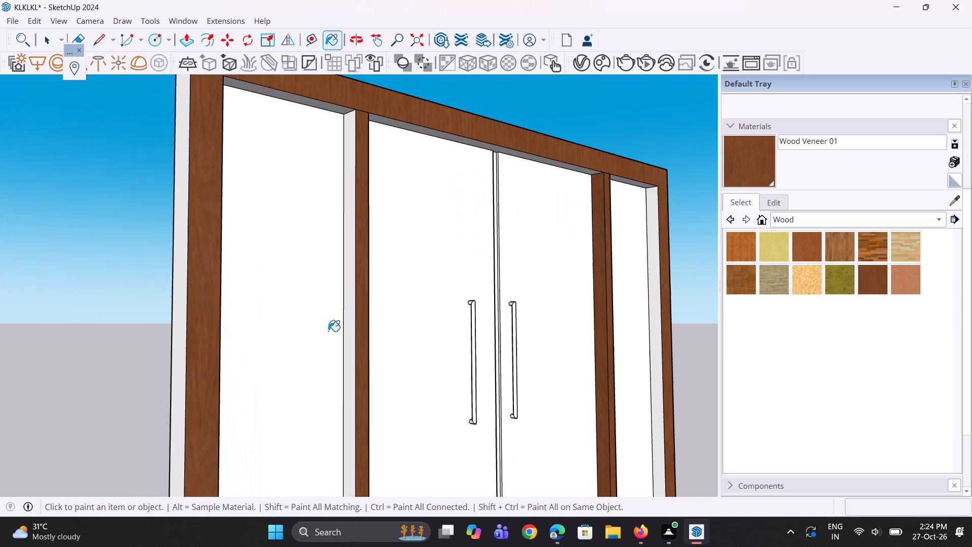
scroll(344, 324, "up", 1)
left_click(349, 320)
middle_click_drag(416, 320, 147, 299)
scroll(221, 277, "down", 3)
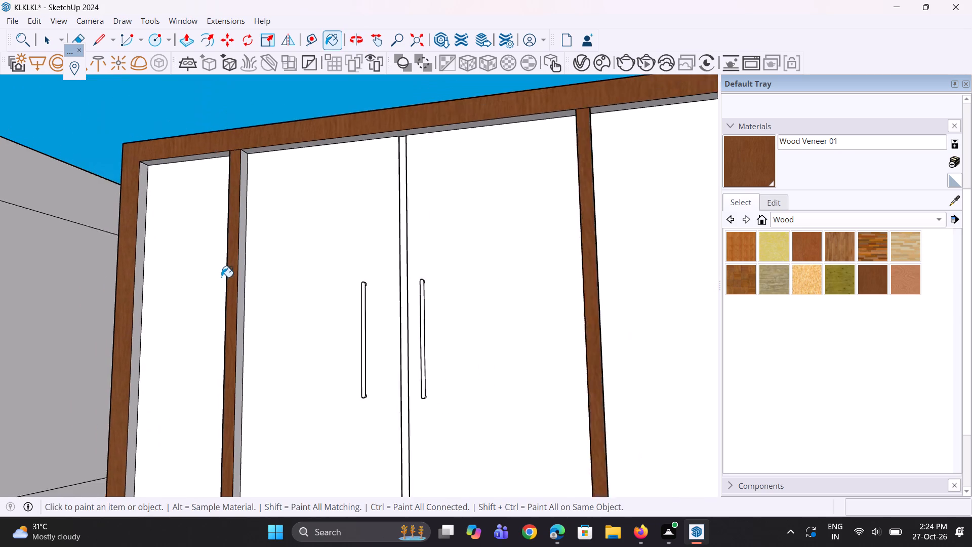
scroll(221, 277, "down", 1)
left_click(235, 284)
left_click(240, 286)
Paint the outer frame's inner side faces and the underside segments of its top rail with Wood Veneer 01.
scroll(203, 293, "up", 5)
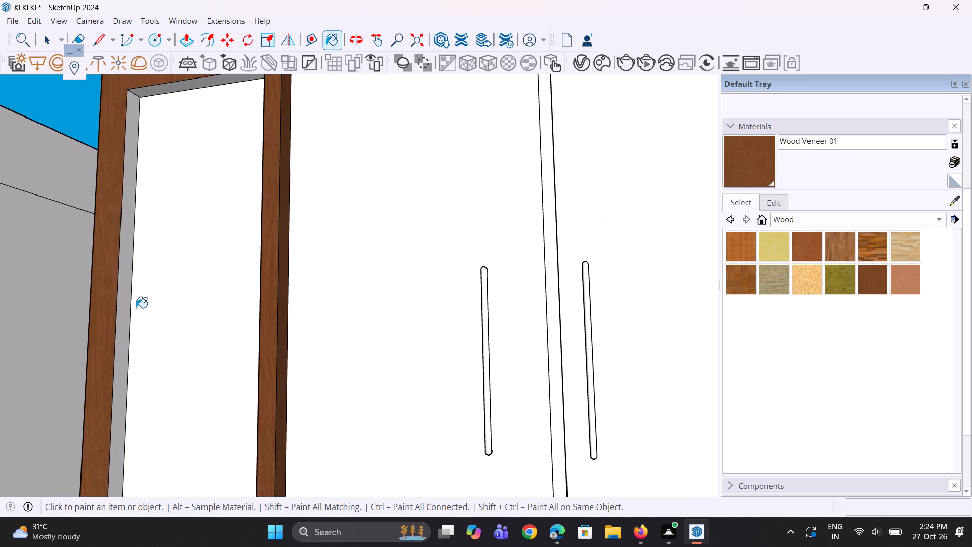
left_click(127, 309)
scroll(133, 310, "down", 6)
middle_click_drag(162, 298, 202, 206)
scroll(201, 189, "up", 3)
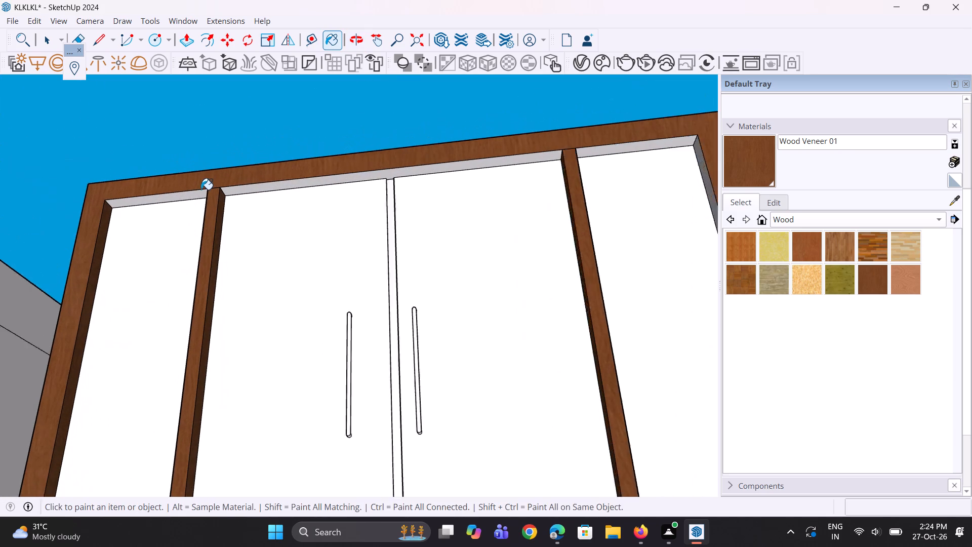
left_click(192, 199)
left_click_drag(252, 194, 261, 187)
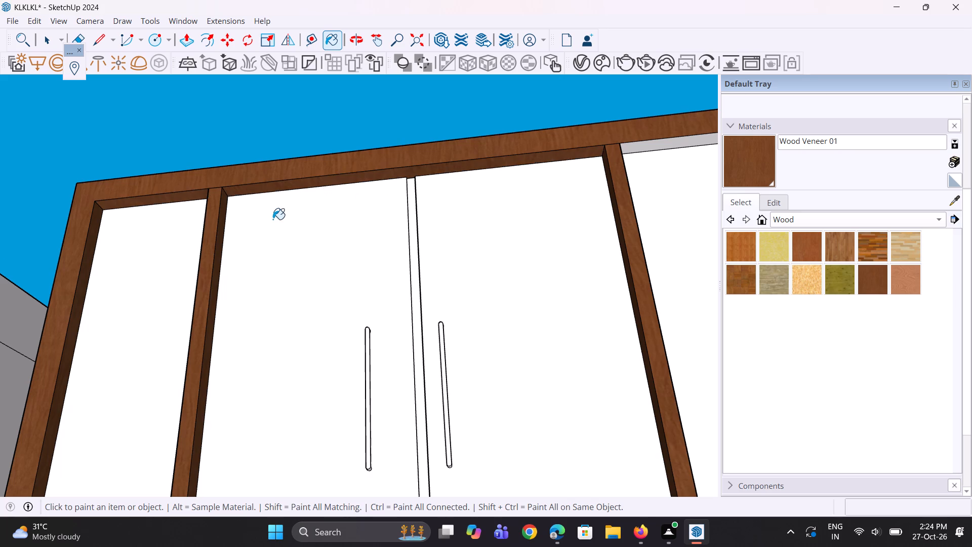
scroll(272, 220, "down", 5)
scroll(451, 186, "up", 2)
left_click(520, 174)
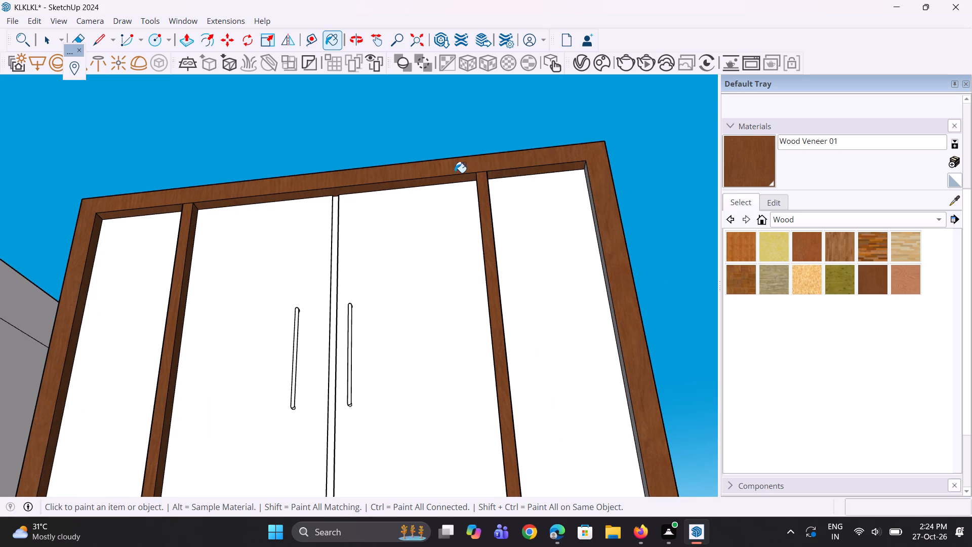
scroll(432, 177, "down", 4)
middle_click_drag(413, 223, 547, 267)
scroll(523, 297, "up", 3)
left_click(517, 306)
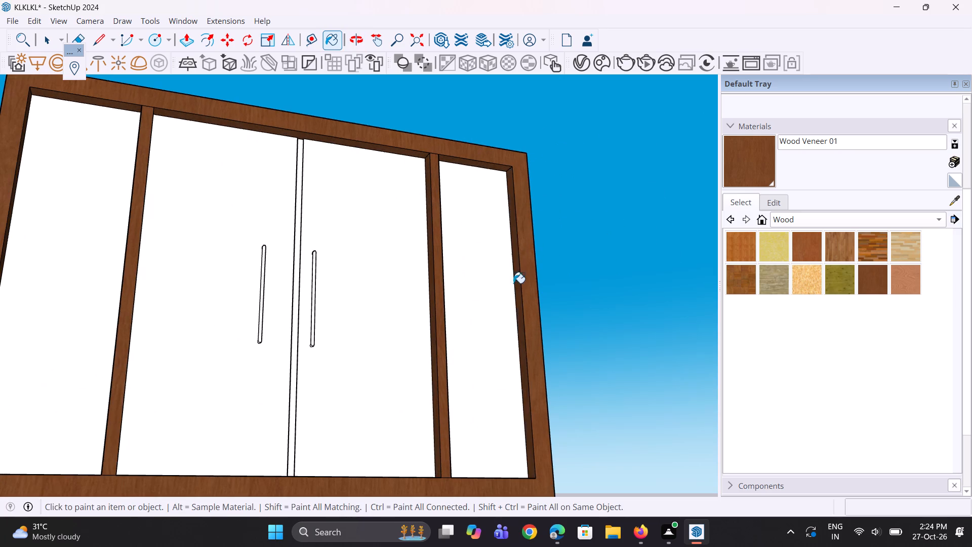
Paint the three upward-facing inner segments of the frame's bottom rail with Wood Veneer 01.
scroll(406, 180, "down", 6)
scroll(291, 158, "up", 1)
middle_click_drag(290, 164, 268, 365)
scroll(265, 357, "up", 8)
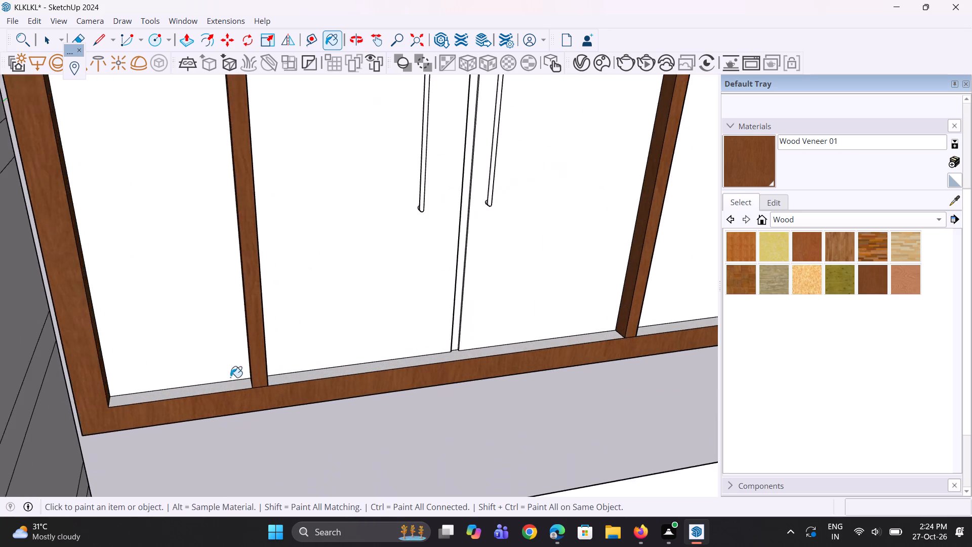
scroll(230, 377, "up", 3)
left_click(219, 386)
left_click(341, 375)
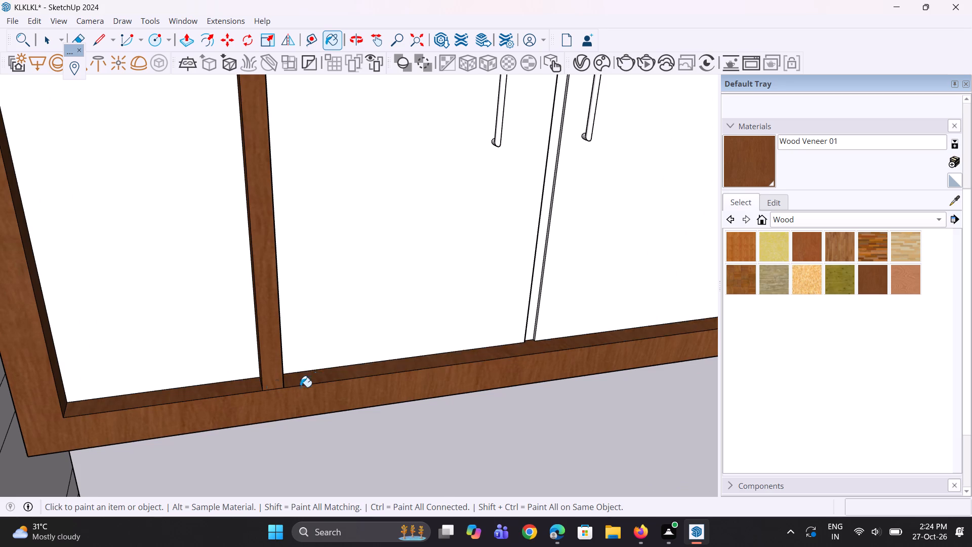
scroll(261, 392, "down", 10)
scroll(551, 367, "up", 8)
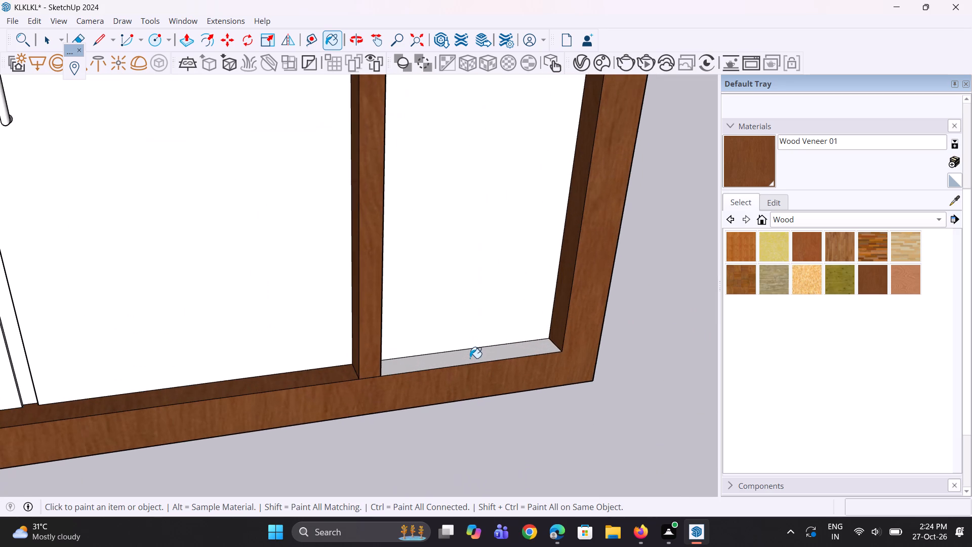
left_click(470, 358)
Paint the frame's outer left side face and outer top face with Wood Veneer 01.
scroll(468, 363, "up", 1)
middle_click_drag(468, 363, 521, 348)
scroll(541, 354, "down", 11)
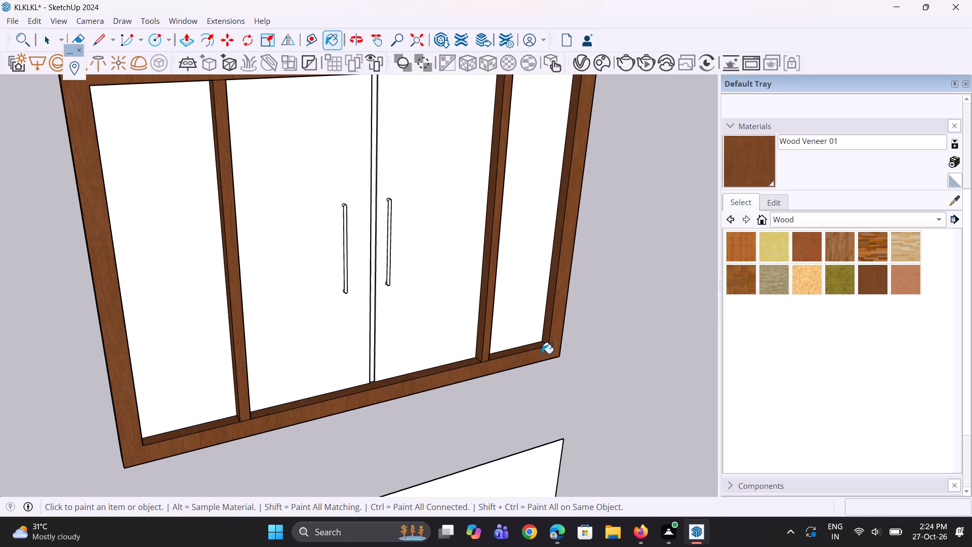
scroll(531, 382, "down", 5)
middle_click_drag(257, 302, 330, 301)
scroll(361, 287, "up", 6)
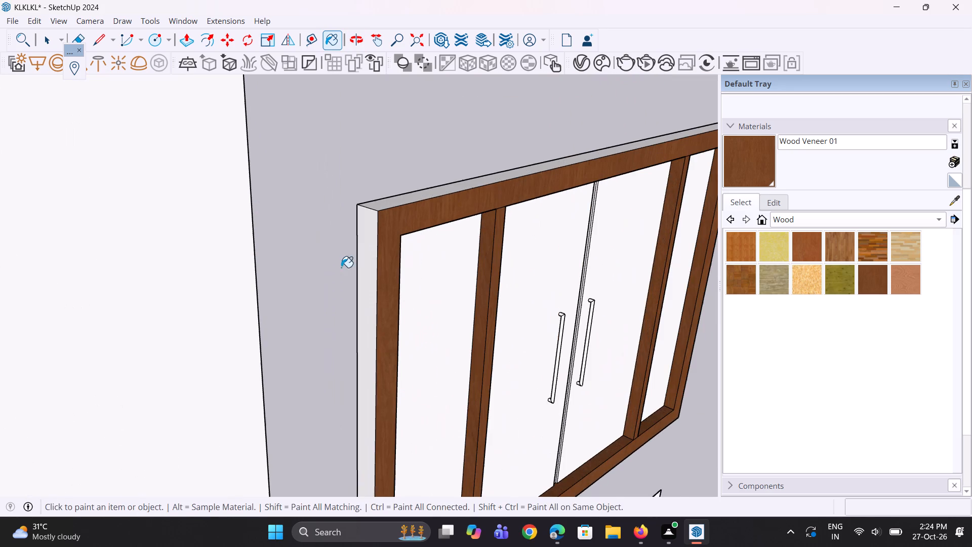
left_click(376, 265)
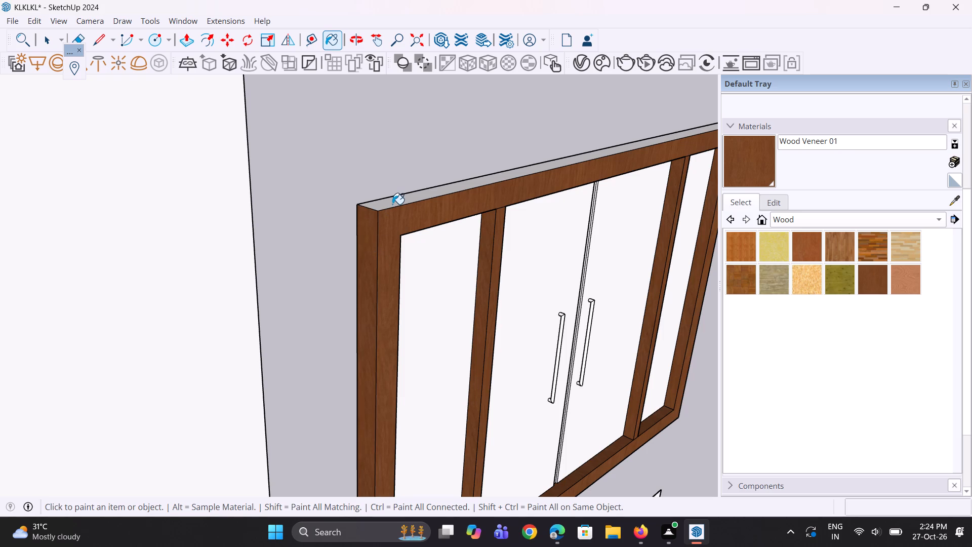
left_click(392, 204)
Paint the frame's outer right side face and its underside with Wood Veneer 01.
scroll(353, 291, "down", 10)
middle_click_drag(534, 365, 311, 286)
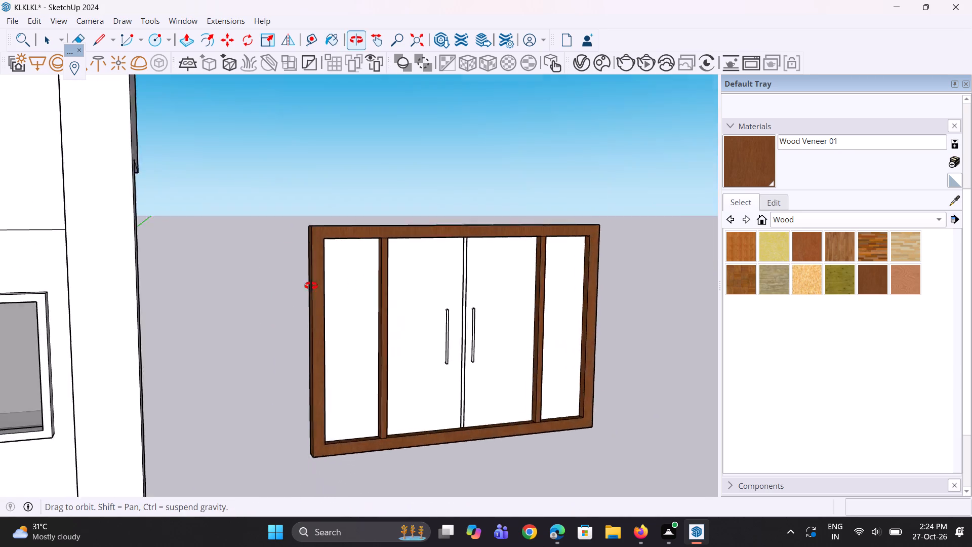
middle_click_drag(311, 286, 259, 287)
middle_click_drag(537, 323, 322, 307)
scroll(585, 361, "up", 2)
left_click(493, 363)
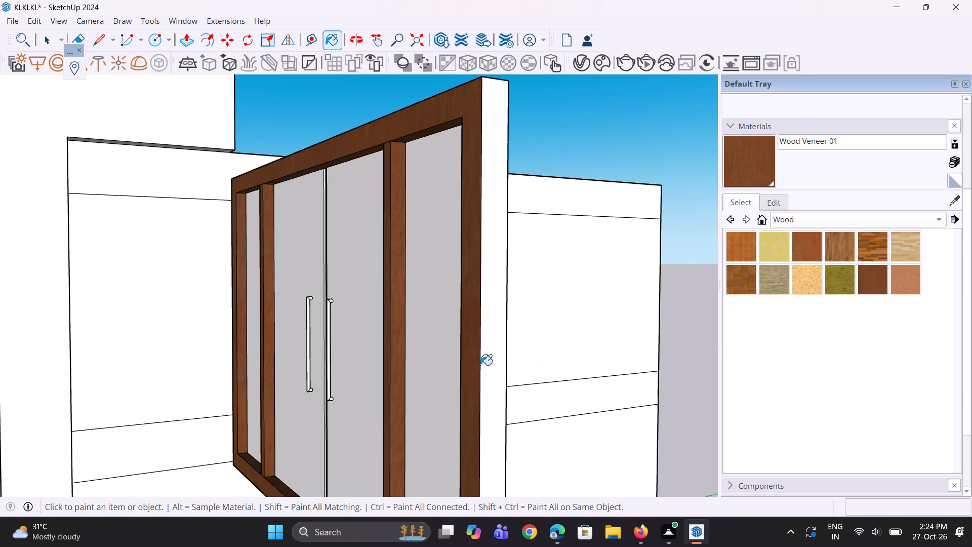
middle_click_drag(369, 336, 545, 312)
scroll(534, 320, "down", 6)
middle_click_drag(422, 405, 546, 163)
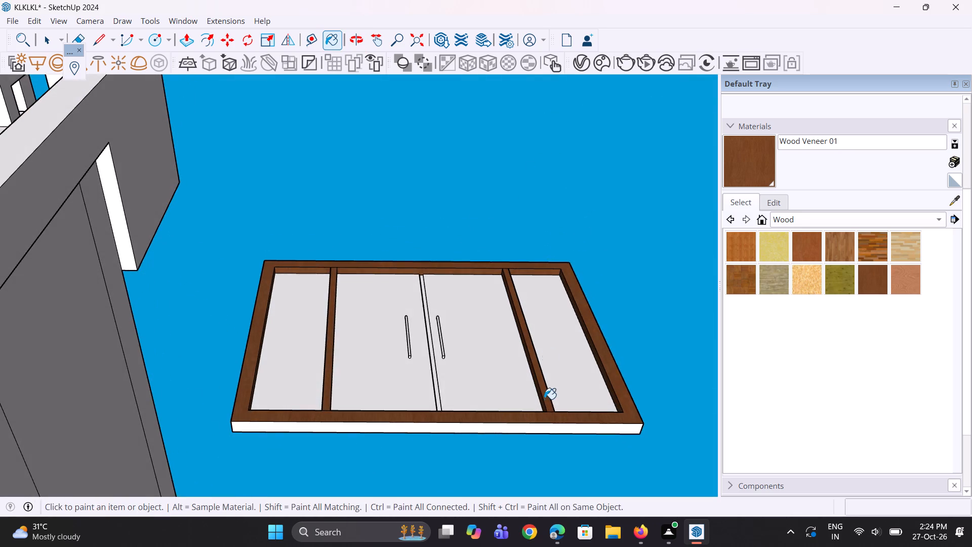
scroll(545, 406, "up", 3)
left_click(552, 434)
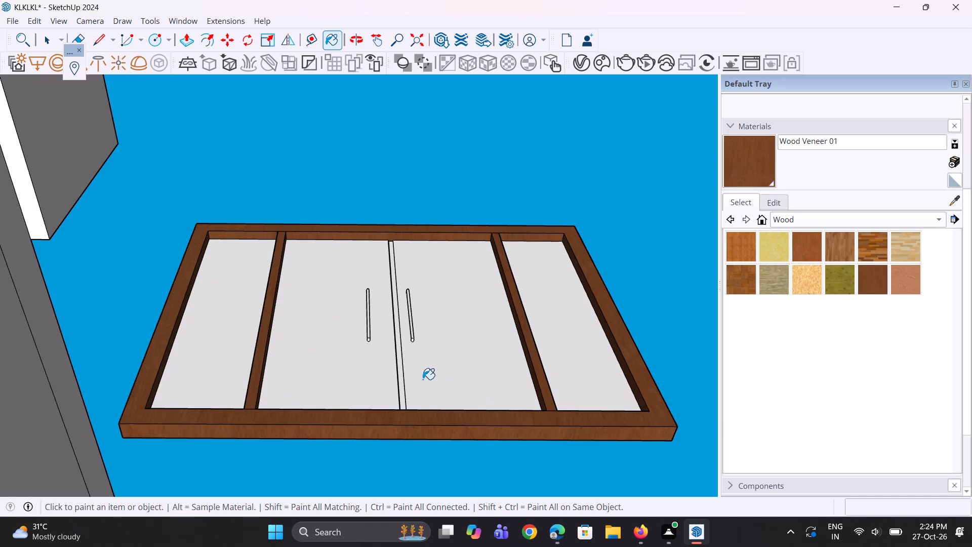
Paint the two central door panels and both side panels with Wood Bamboo.
scroll(415, 378, "down", 5)
middle_click_drag(386, 354, 394, 529)
scroll(403, 493, "down", 1)
middle_click_drag(377, 332, 376, 404)
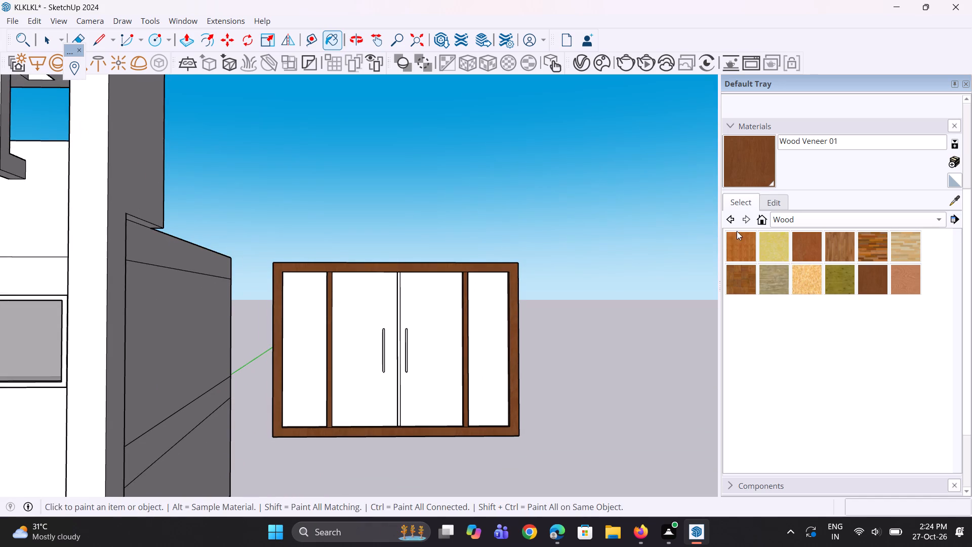
left_click(742, 242)
scroll(478, 309, "up", 2)
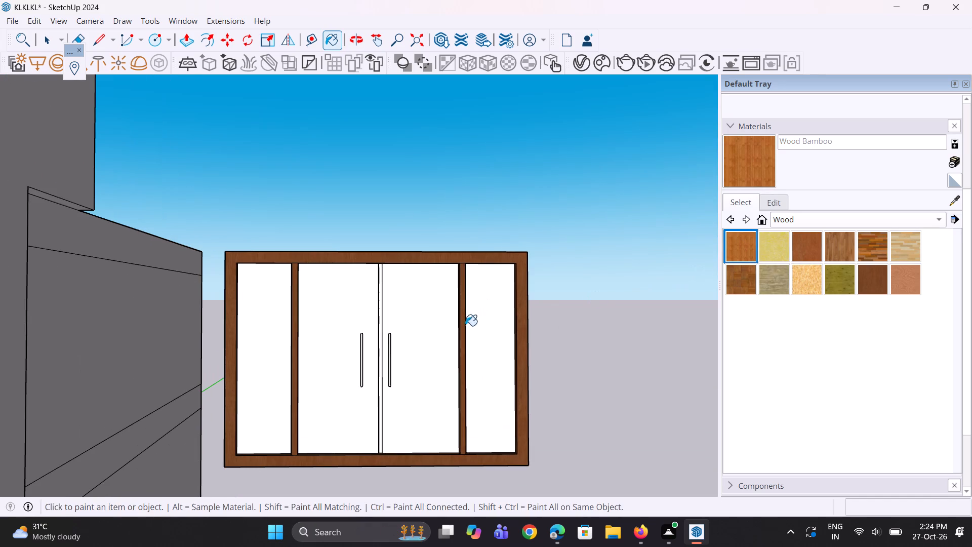
left_click(502, 344)
left_click(426, 366)
left_click(339, 388)
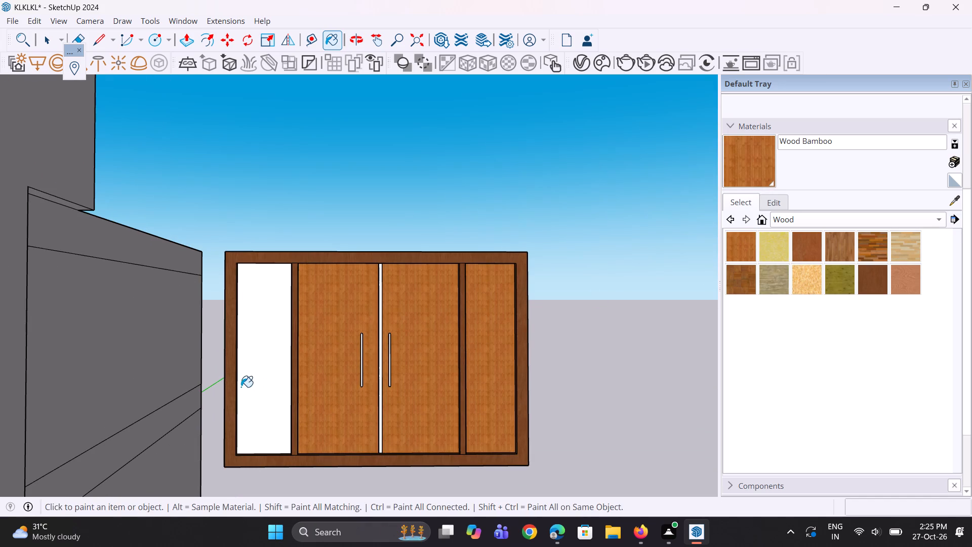
left_click(240, 386)
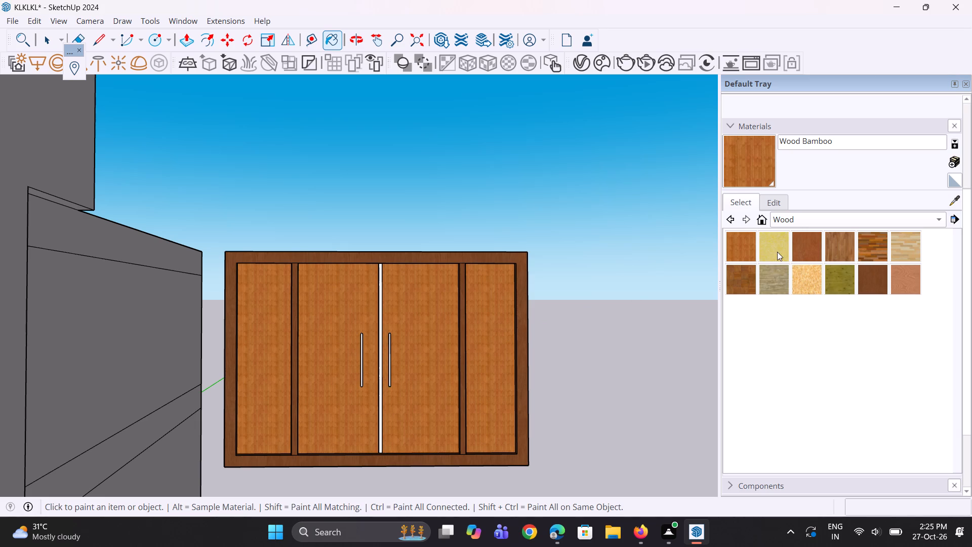
Repaint the two narrow side panels with Wood Floor Dark.
left_click(878, 250)
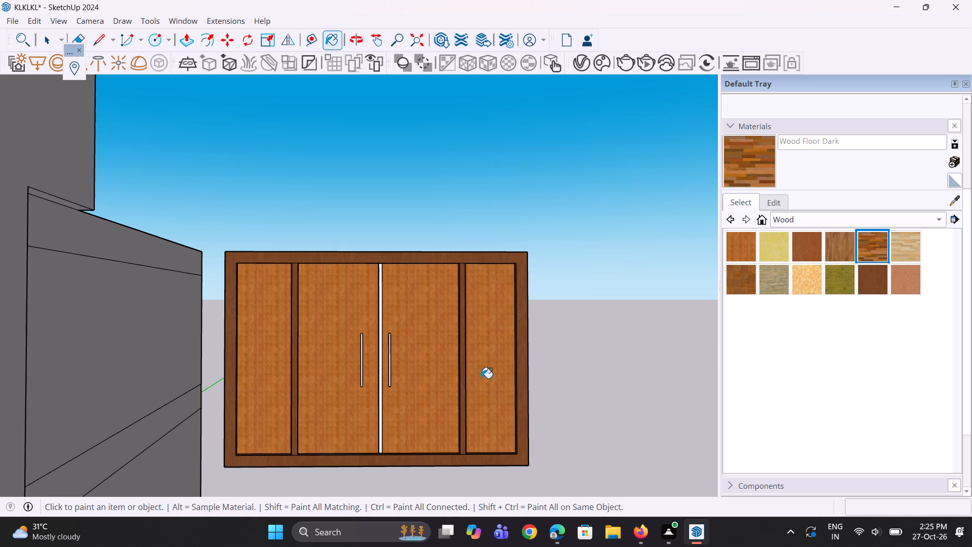
left_click(506, 386)
left_click(250, 376)
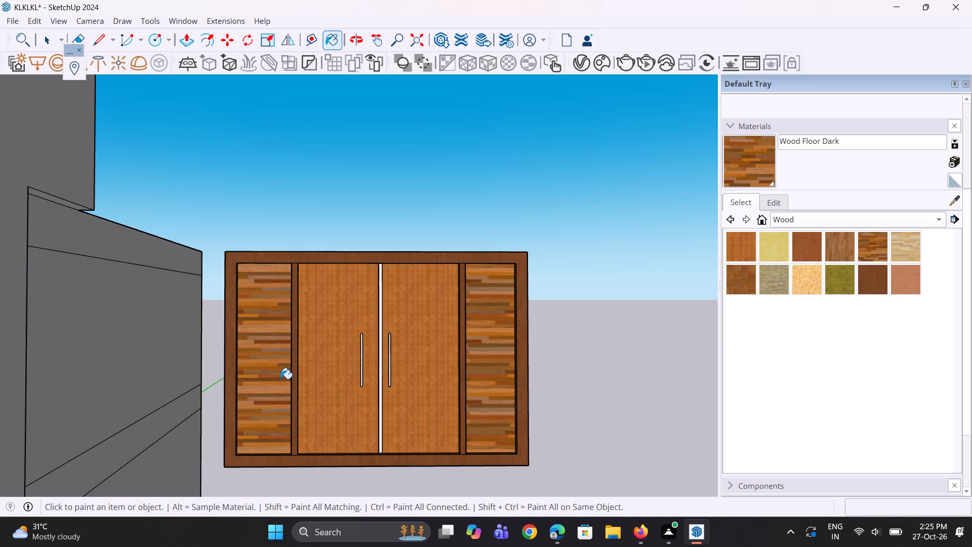
Darken the Wood Floor Dark material's colour on the brightness scale and lower its opacity to 80.
scroll(362, 381, "down", 5)
middle_click_drag(362, 381, 411, 368)
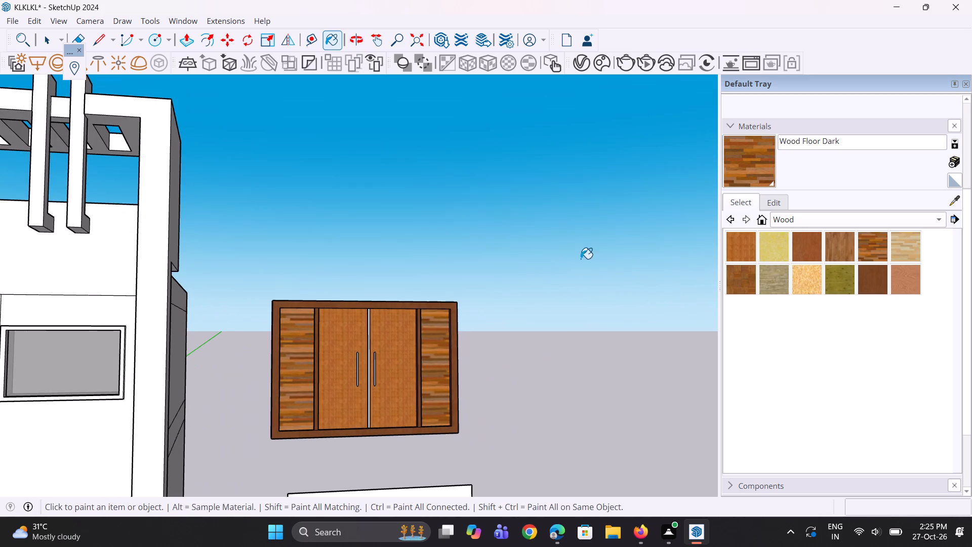
left_click(782, 204)
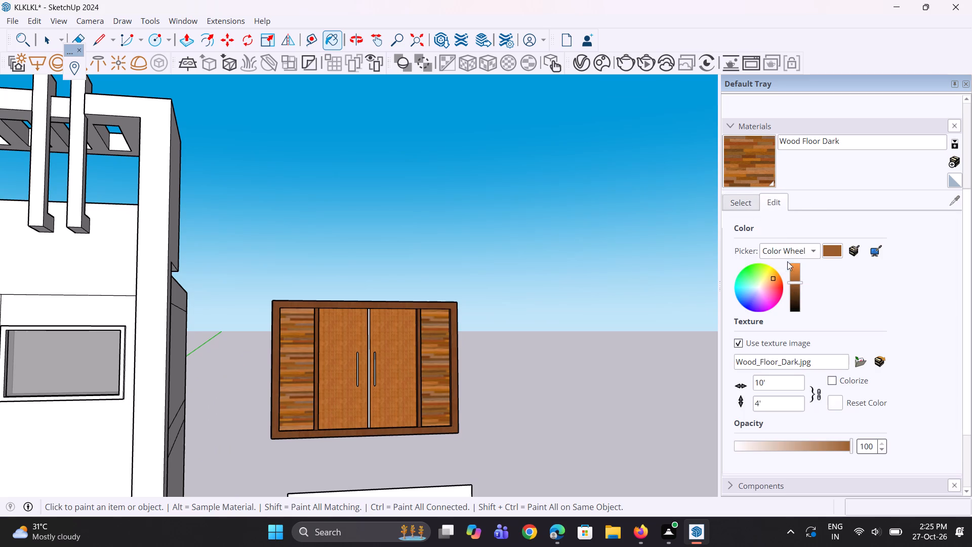
left_click(797, 287)
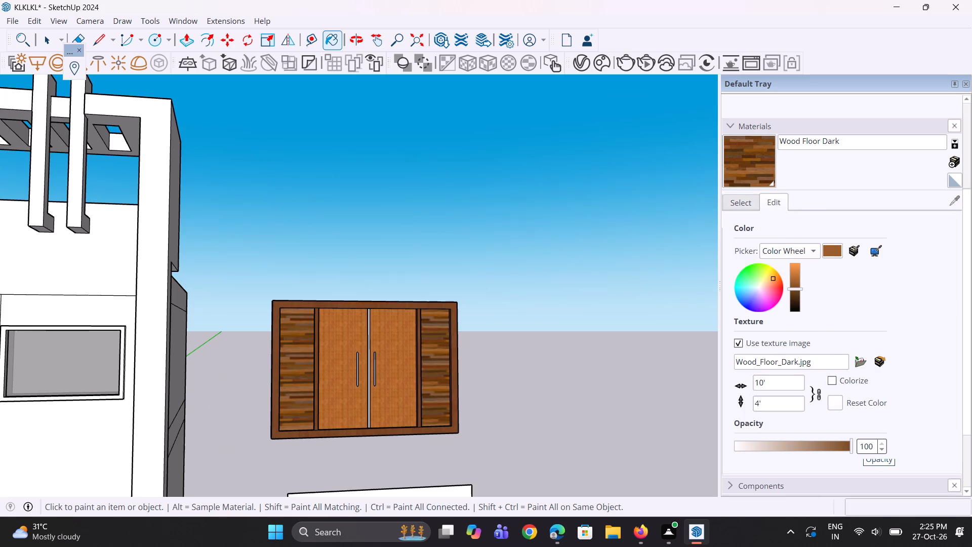
left_click_drag(852, 451, 835, 455)
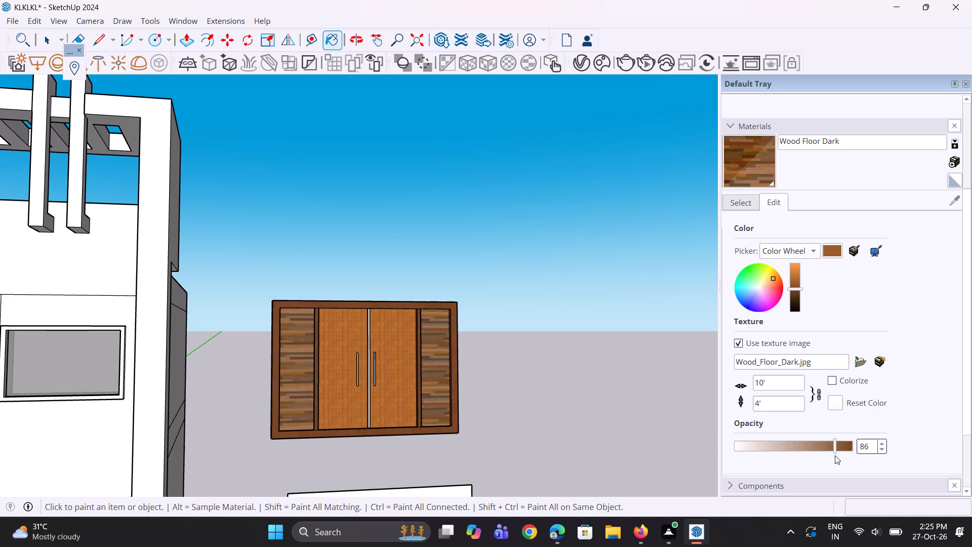
left_click_drag(835, 455, 829, 456)
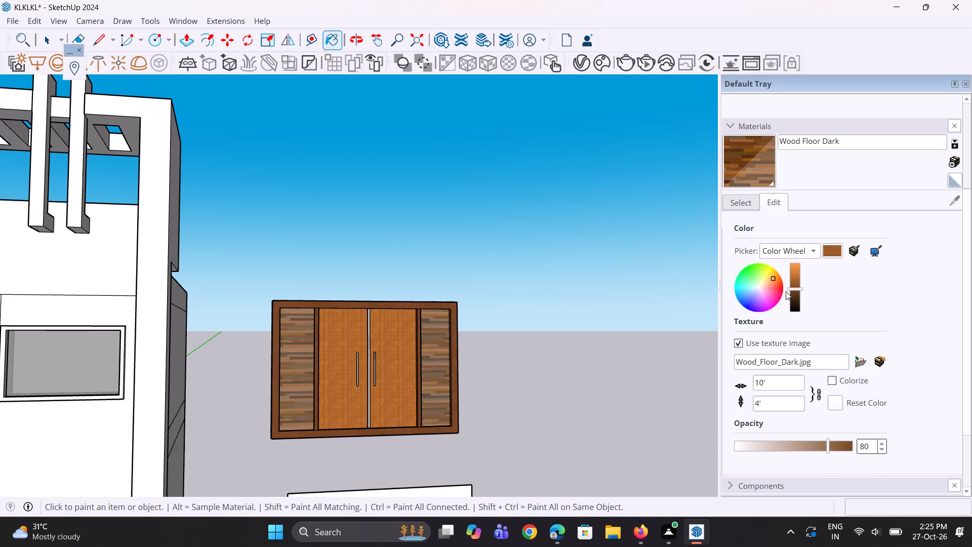
left_click(791, 290)
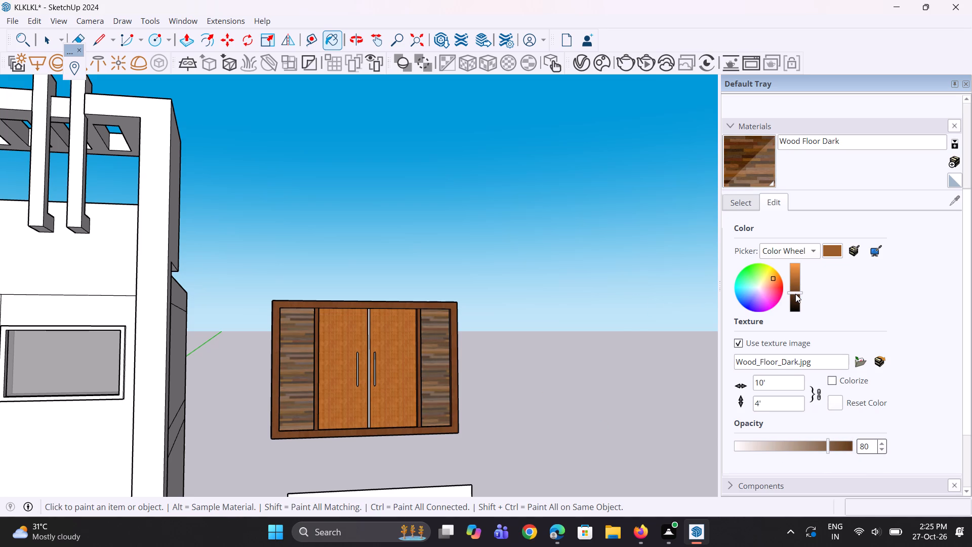
Set the opacity of the Wood Floor Dark material to 77.
scroll(420, 387, "down", 3)
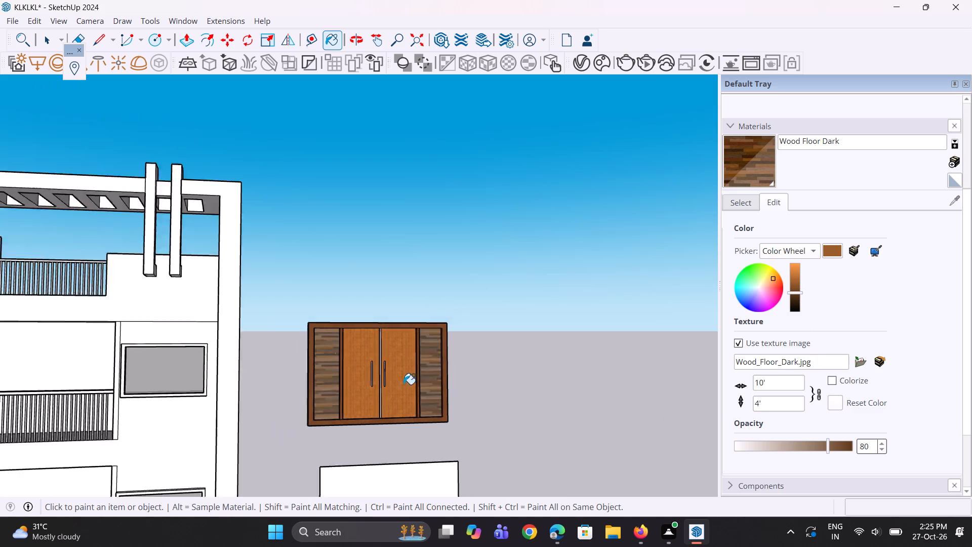
scroll(403, 384, "down", 2)
middle_click_drag(385, 382, 323, 400)
scroll(323, 400, "up", 5)
scroll(474, 367, "up", 5)
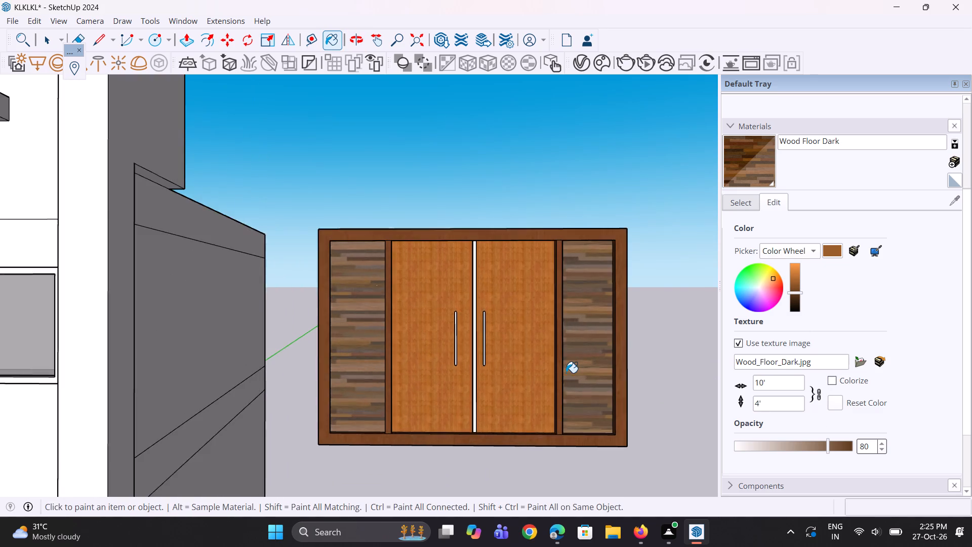
scroll(566, 373, "up", 11)
middle_click_drag(543, 336, 342, 349)
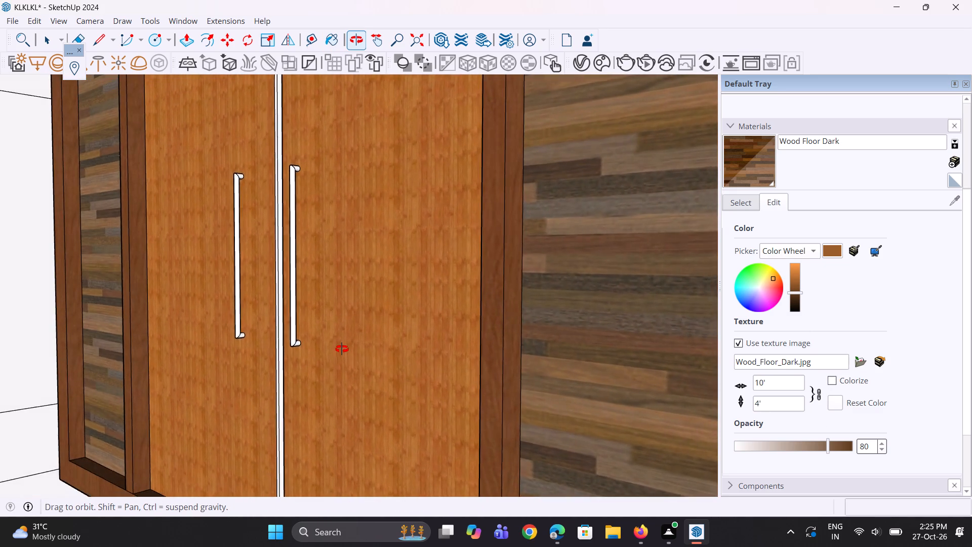
middle_click_drag(342, 349, 546, 273)
scroll(527, 304, "down", 3)
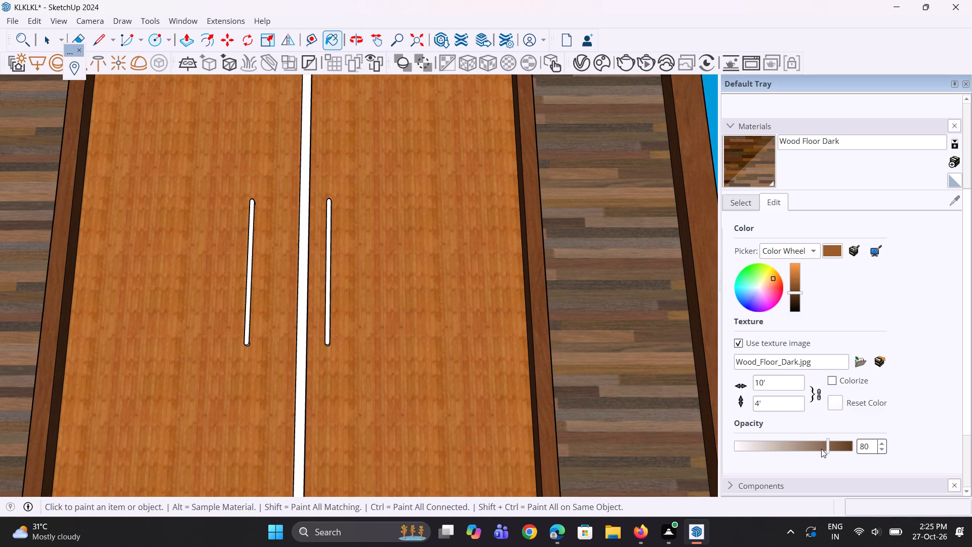
left_click(826, 449)
Lower the Wood Floor Dark material's opacity to 70 and darken its colour slightly on the brightness scale.
left_click_drag(825, 449, 817, 449)
scroll(212, 243, "down", 11)
middle_click_drag(275, 277, 295, 328)
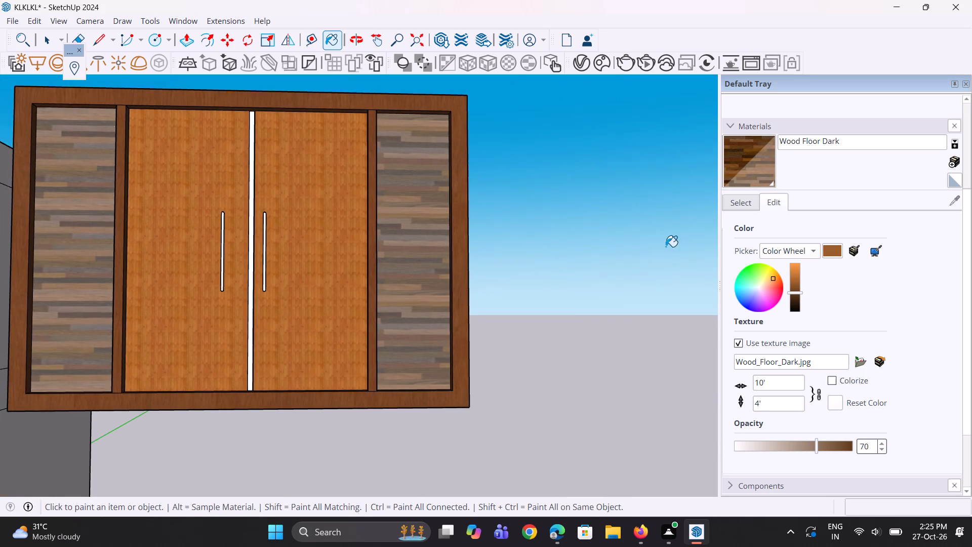
left_click(798, 292)
scroll(351, 315, "down", 10)
middle_click_drag(136, 329, 202, 317)
scroll(215, 305, "up", 5)
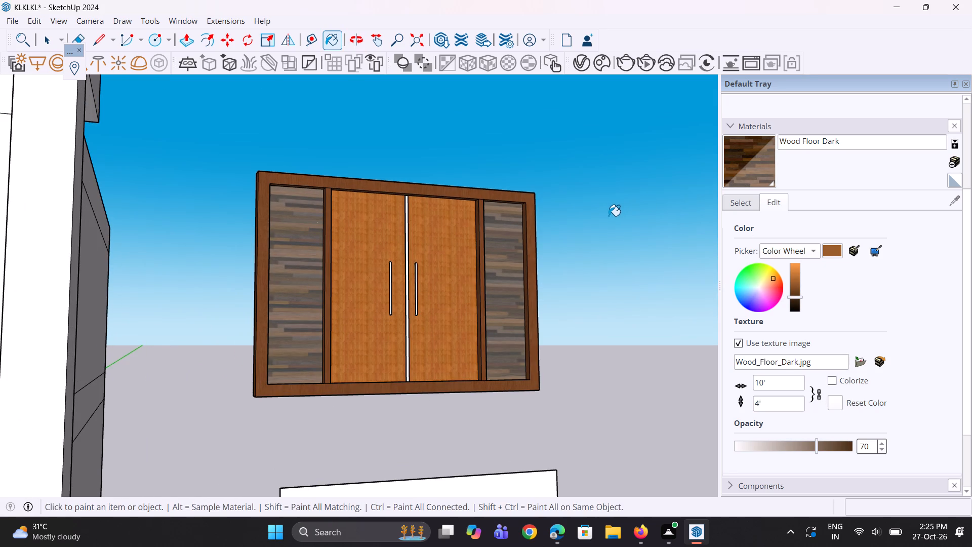
key("space")
key("space")
scroll(461, 241, "down", 4)
middle_click_drag(430, 256, 441, 268)
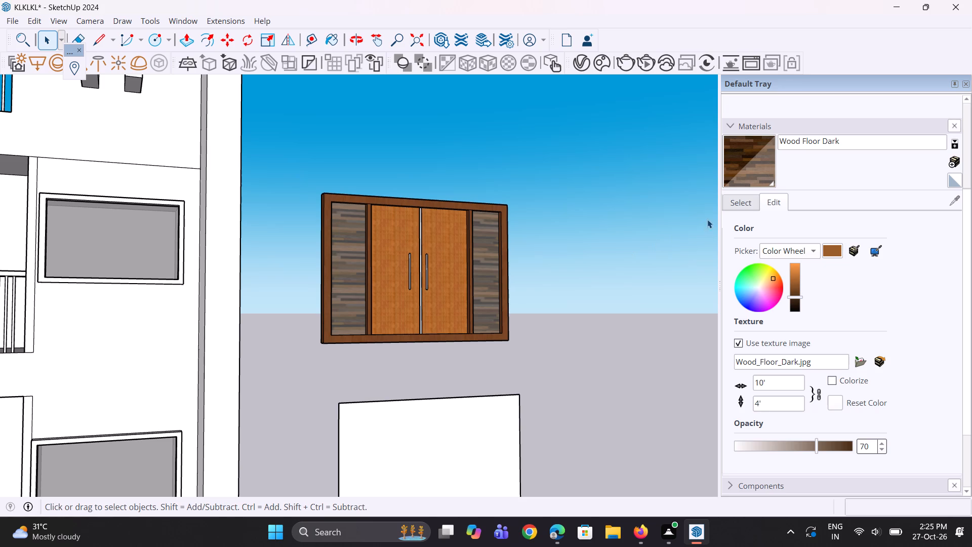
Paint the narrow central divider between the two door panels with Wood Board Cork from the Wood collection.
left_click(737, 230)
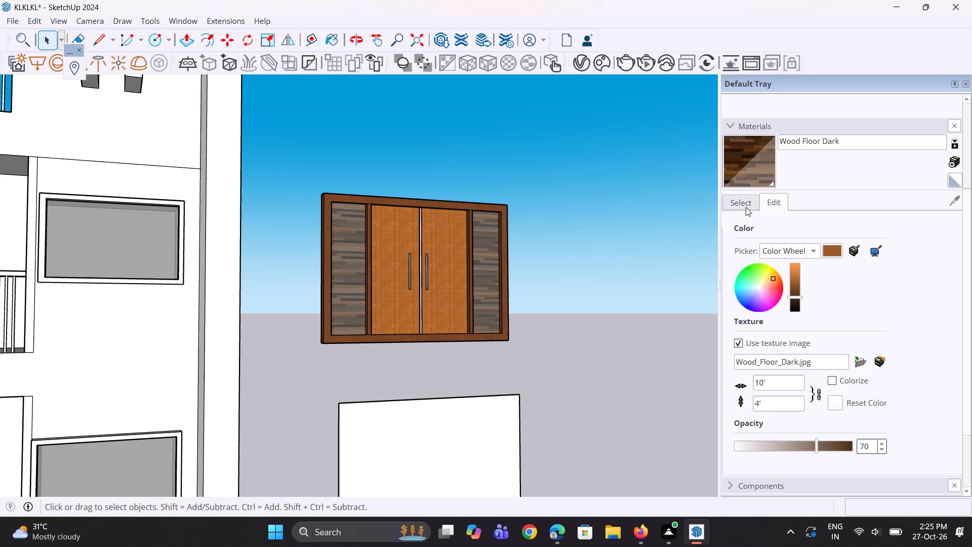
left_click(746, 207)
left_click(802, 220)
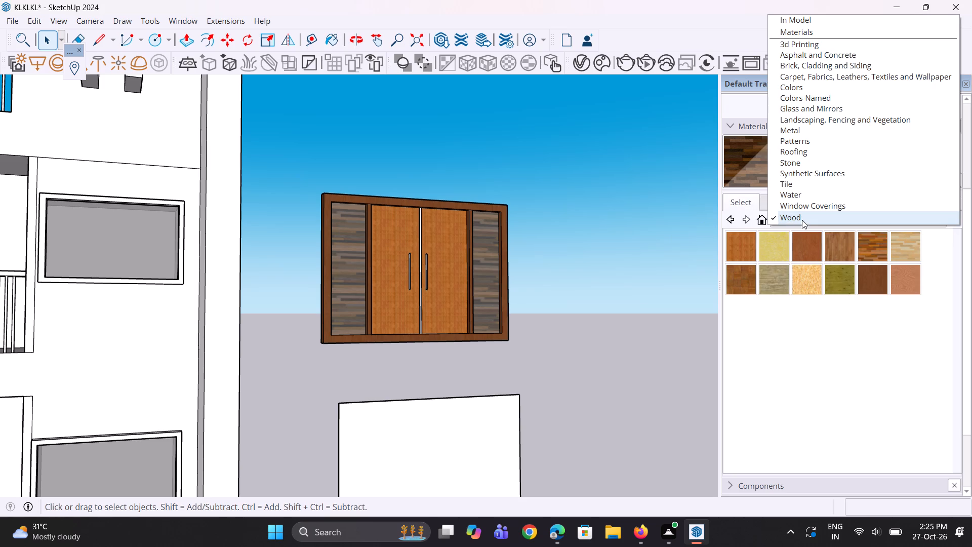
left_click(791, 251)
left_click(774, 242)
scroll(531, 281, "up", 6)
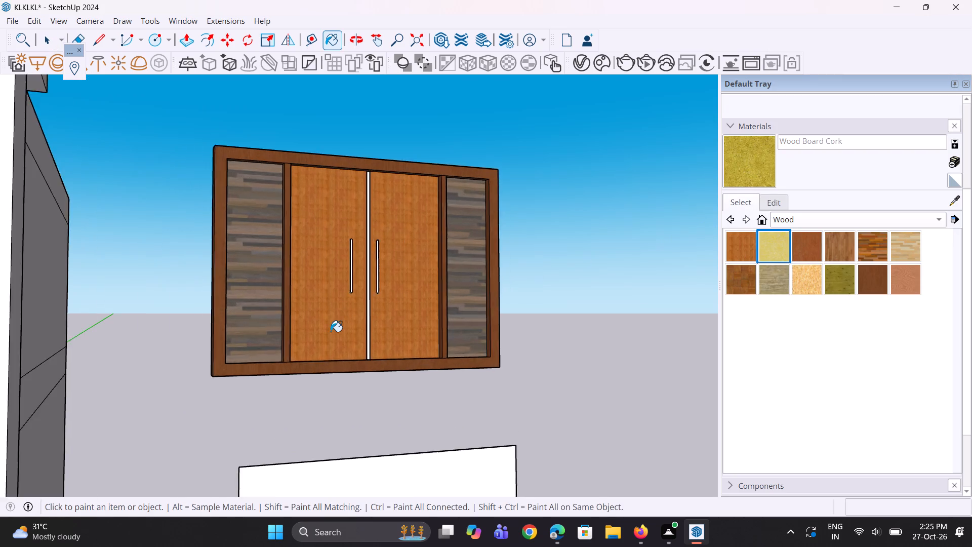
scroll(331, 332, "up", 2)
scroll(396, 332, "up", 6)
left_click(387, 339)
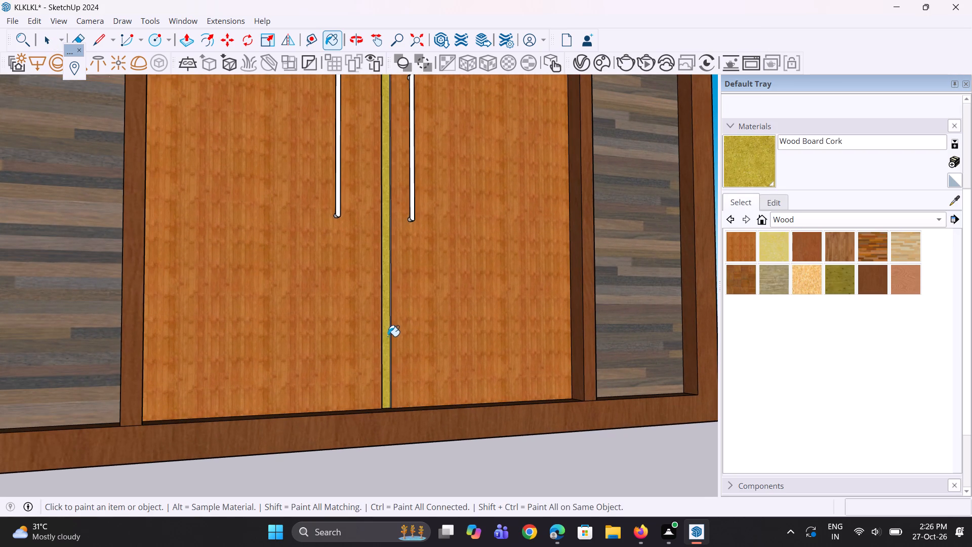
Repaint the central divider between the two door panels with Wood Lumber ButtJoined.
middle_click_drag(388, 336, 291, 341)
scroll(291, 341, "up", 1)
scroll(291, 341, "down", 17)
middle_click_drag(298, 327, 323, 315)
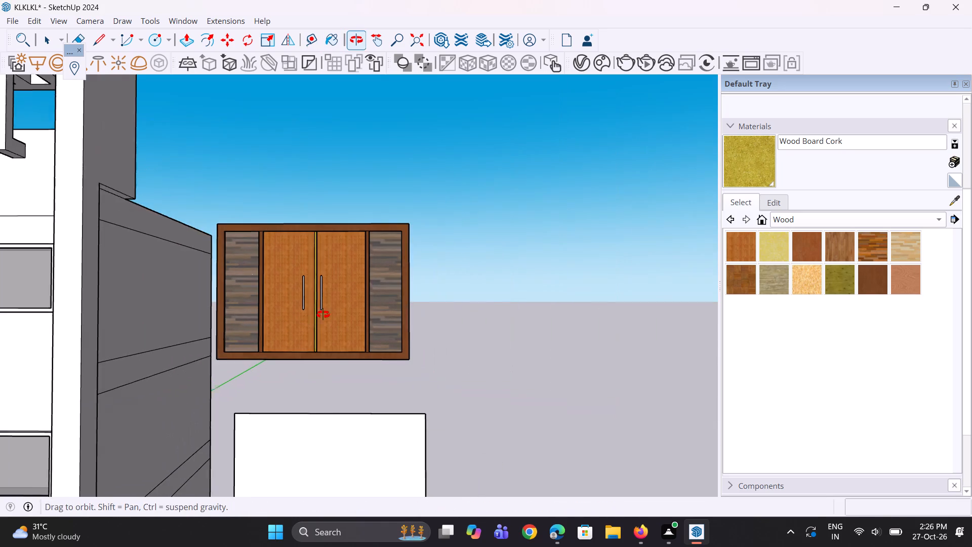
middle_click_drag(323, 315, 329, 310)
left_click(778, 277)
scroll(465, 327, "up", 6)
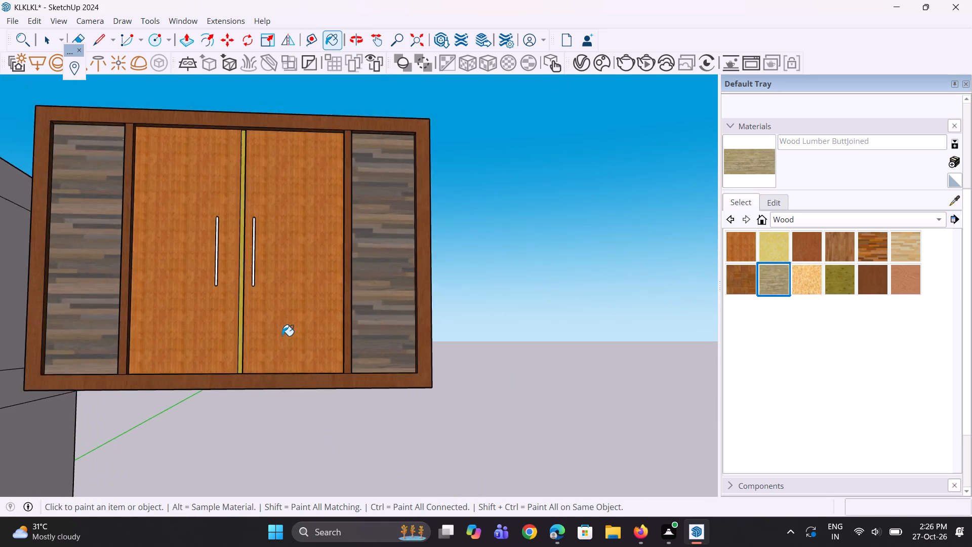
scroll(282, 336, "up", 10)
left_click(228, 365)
Paint the right door panel's handle bar and both its end mounts with Color M07 from the Colors collection.
scroll(290, 385, "down", 6)
scroll(425, 421, "down", 6)
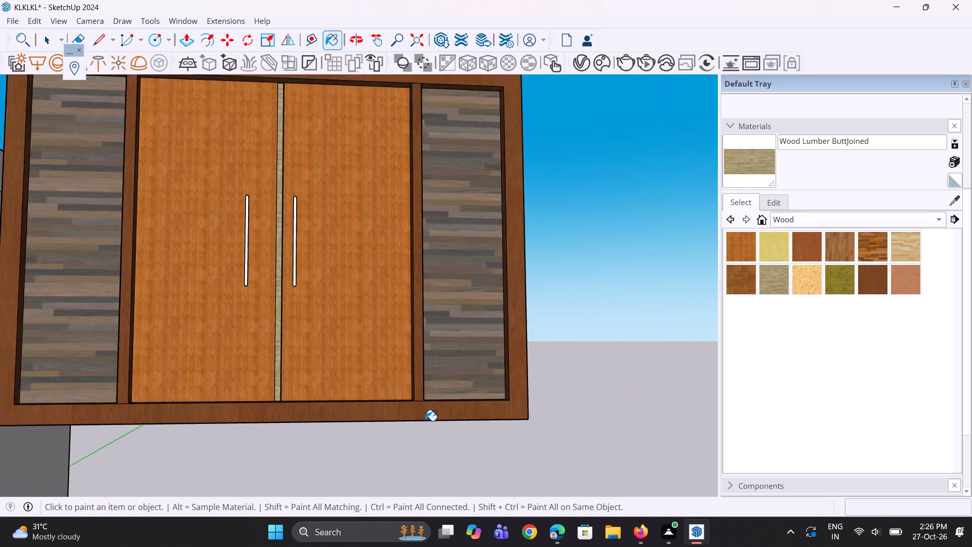
middle_click_drag(377, 392, 355, 421)
scroll(353, 421, "down", 6)
middle_click_drag(274, 373, 331, 356)
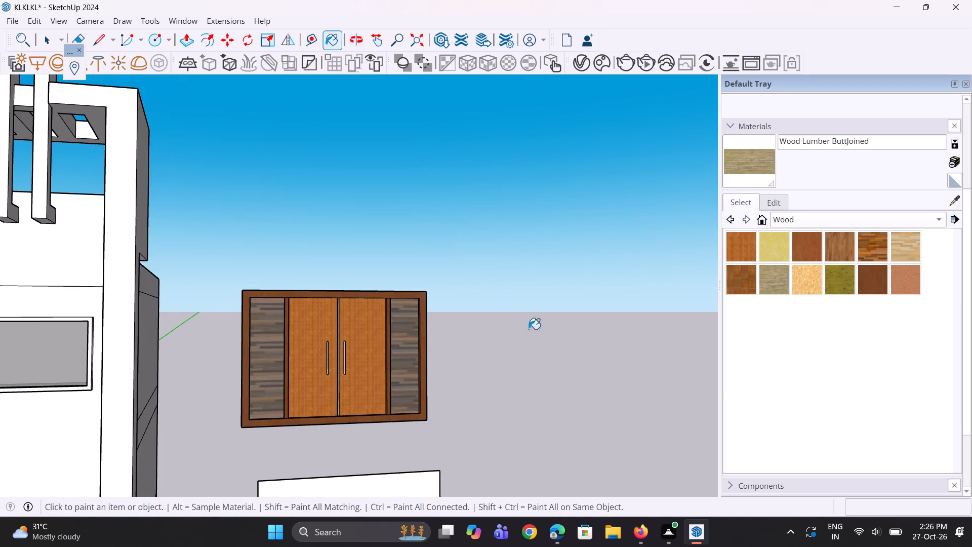
left_click(795, 219)
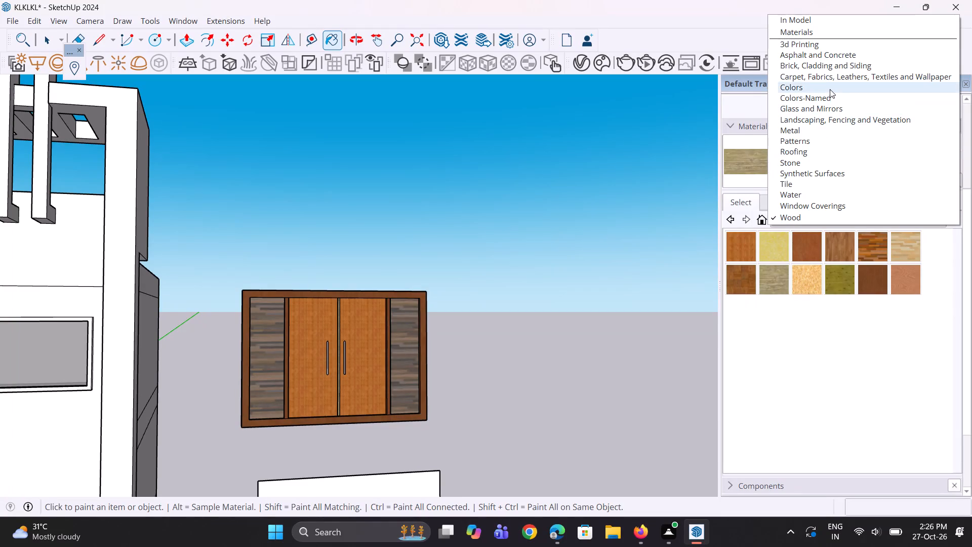
left_click(830, 88)
scroll(793, 298, "up", 1)
scroll(803, 364, "down", 7)
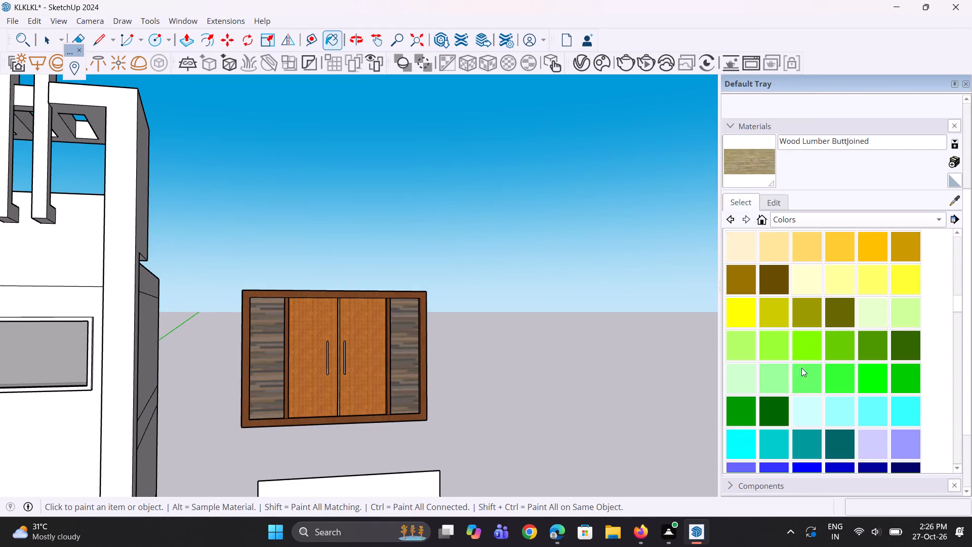
scroll(801, 368, "down", 10)
scroll(800, 374, "up", 2)
left_click(773, 359)
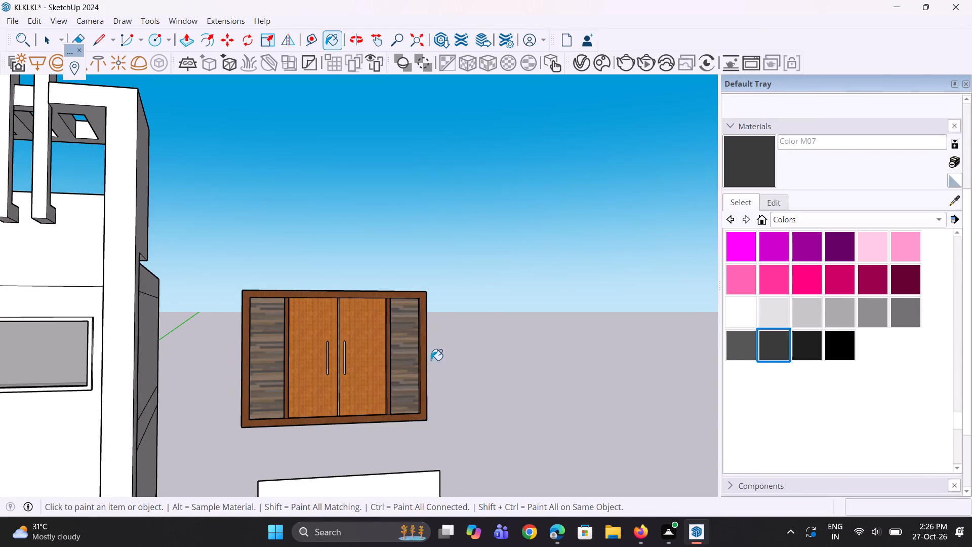
scroll(390, 364, "up", 16)
left_click(303, 357)
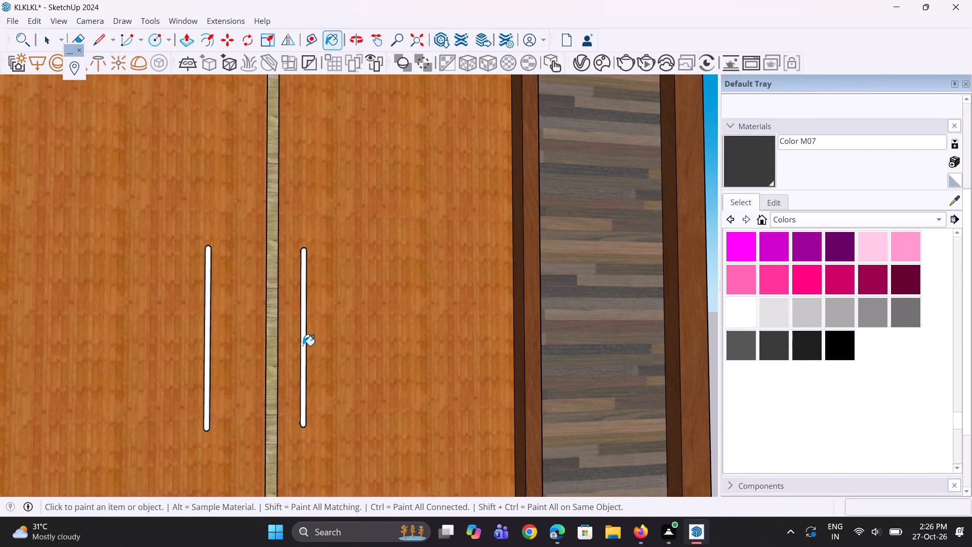
middle_click_drag(289, 280, 282, 353)
scroll(314, 230, "up", 11)
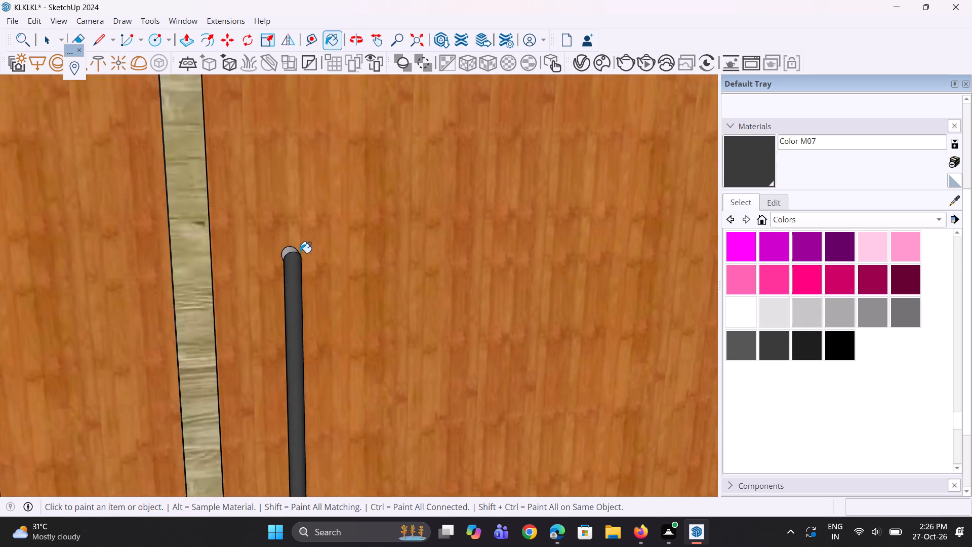
scroll(300, 253, "up", 4)
left_click(289, 247)
middle_click_drag(286, 264, 129, 187)
scroll(129, 187, "up", 1)
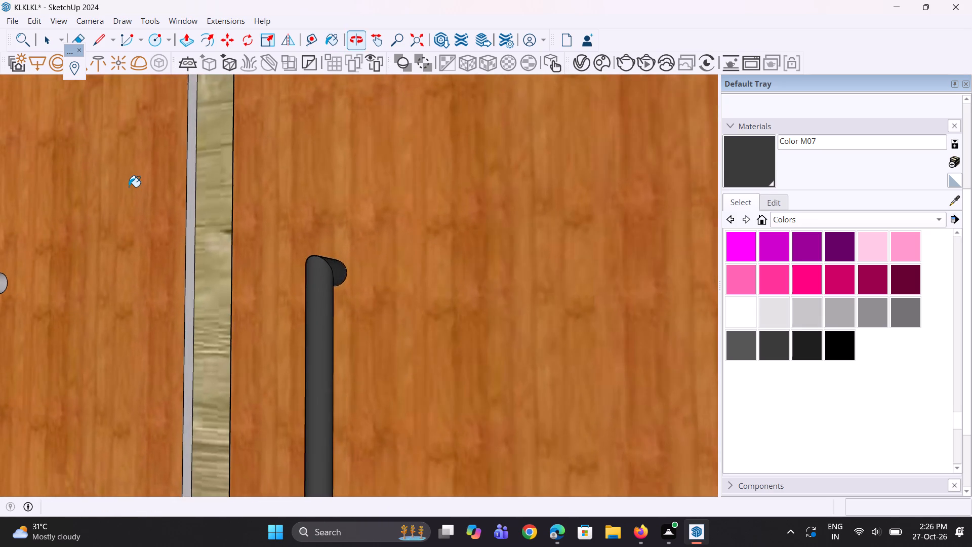
scroll(134, 188, "down", 9)
scroll(234, 238, "down", 5)
scroll(232, 406, "up", 5)
scroll(212, 454, "up", 2)
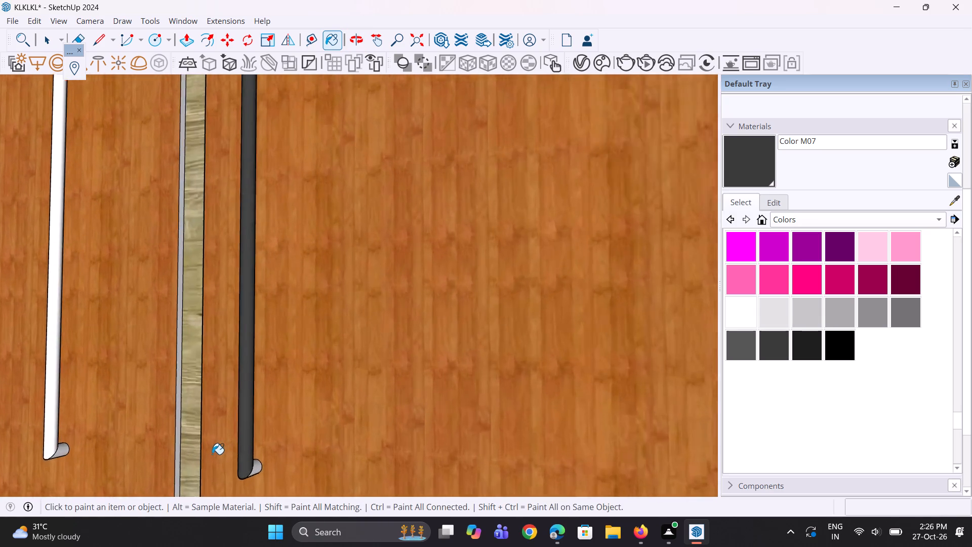
scroll(212, 454, "up", 1)
scroll(250, 473, "up", 3)
left_click(267, 470)
Paint the left door panel's handle bar and both its end mounts with Color M07.
scroll(316, 458, "down", 6)
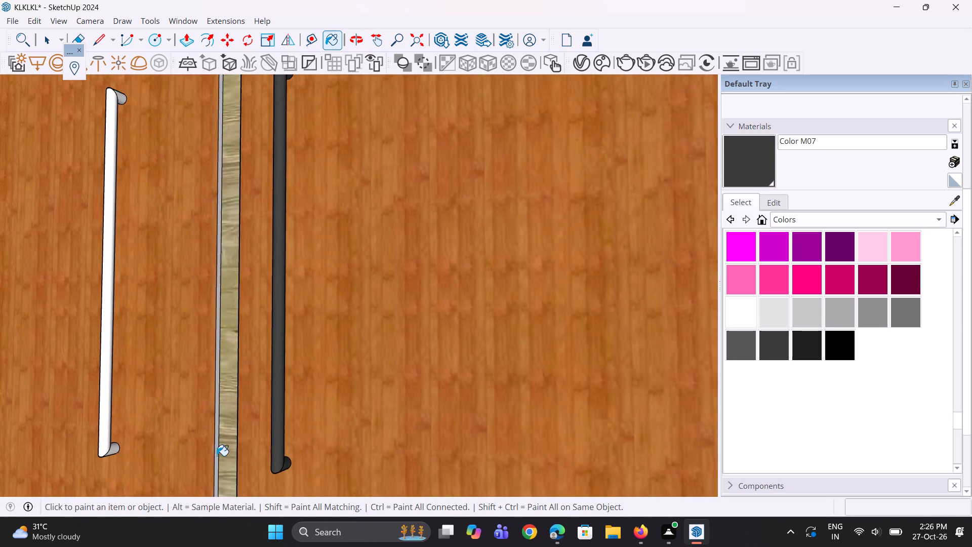
scroll(150, 456, "up", 6)
left_click(88, 440)
left_click(105, 448)
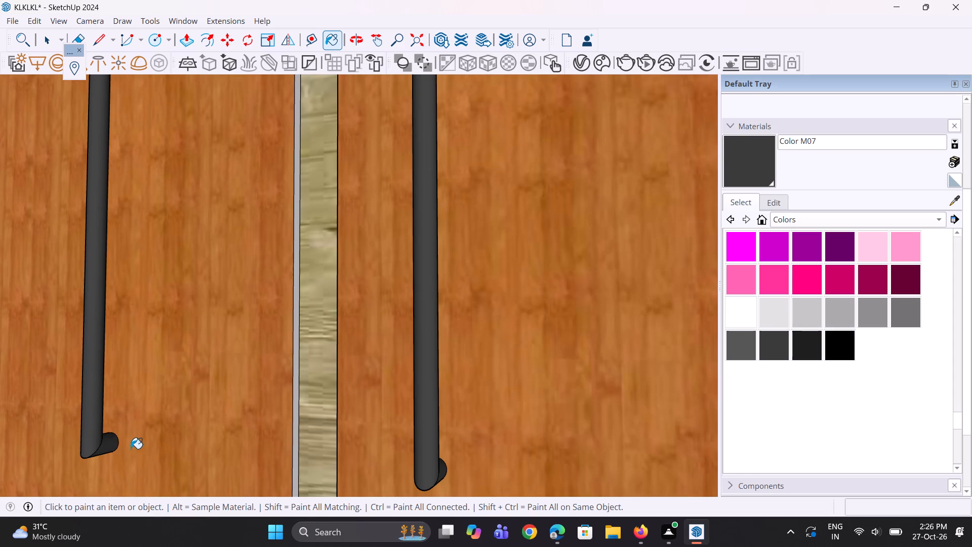
scroll(140, 466, "down", 14)
scroll(126, 286, "up", 7)
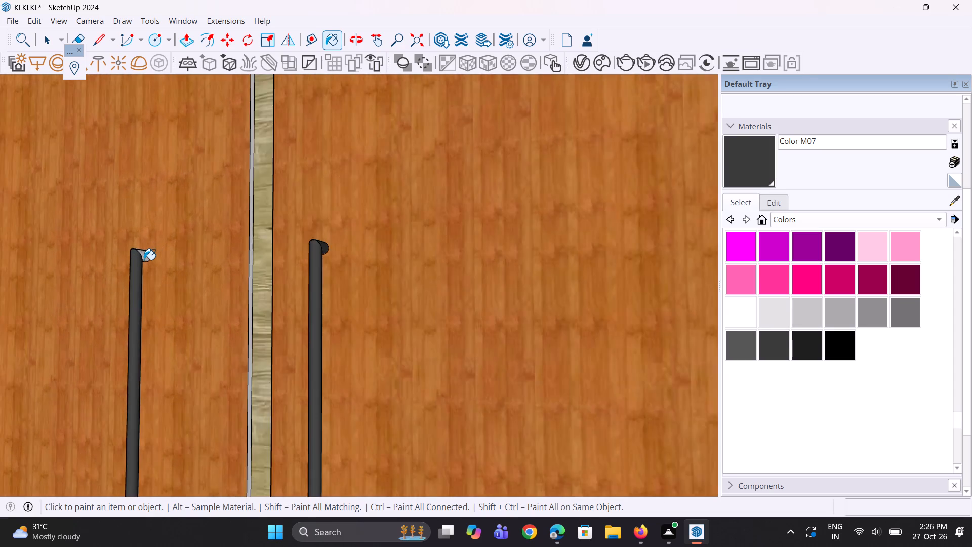
scroll(144, 260, "up", 3)
left_click(147, 255)
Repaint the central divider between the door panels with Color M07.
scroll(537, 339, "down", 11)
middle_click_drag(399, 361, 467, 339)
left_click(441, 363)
Paint the central divider between the two door panels with the lighter grey Color M06.
scroll(467, 334, "down", 12)
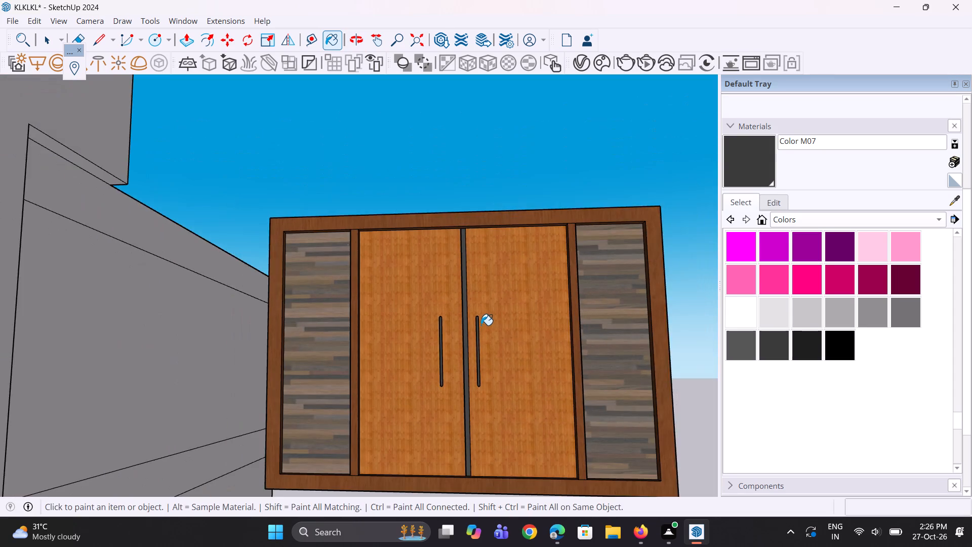
middle_click_drag(480, 325, 474, 381)
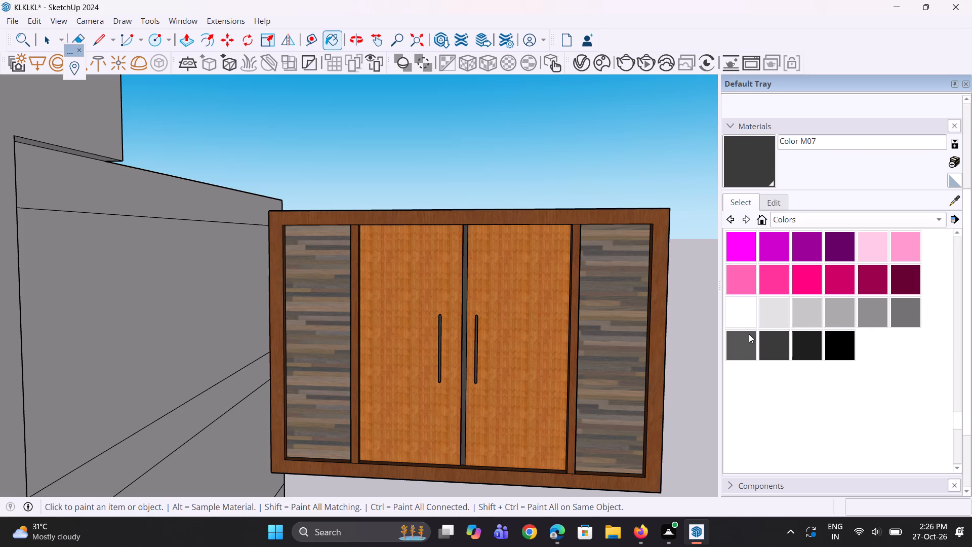
left_click(749, 334)
scroll(513, 396, "up", 3)
scroll(457, 426, "up", 6)
left_click(447, 427)
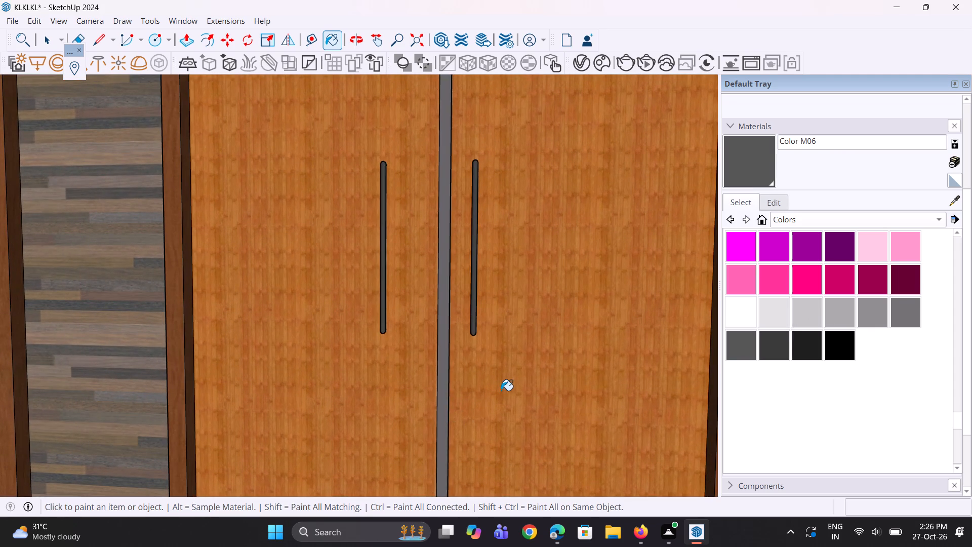
scroll(501, 390, "down", 12)
middle_click_drag(509, 383, 535, 375)
scroll(535, 375, "down", 5)
key("space")
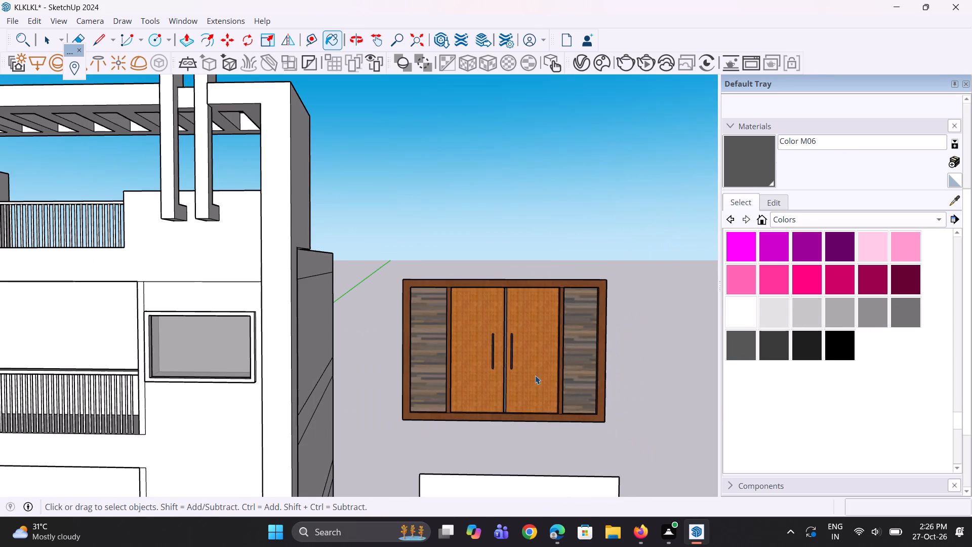
Select the whole finished door unit with its frame, panels and handles, and make it a group.
key("space")
left_click_drag(373, 234, 662, 446)
right_click(558, 362)
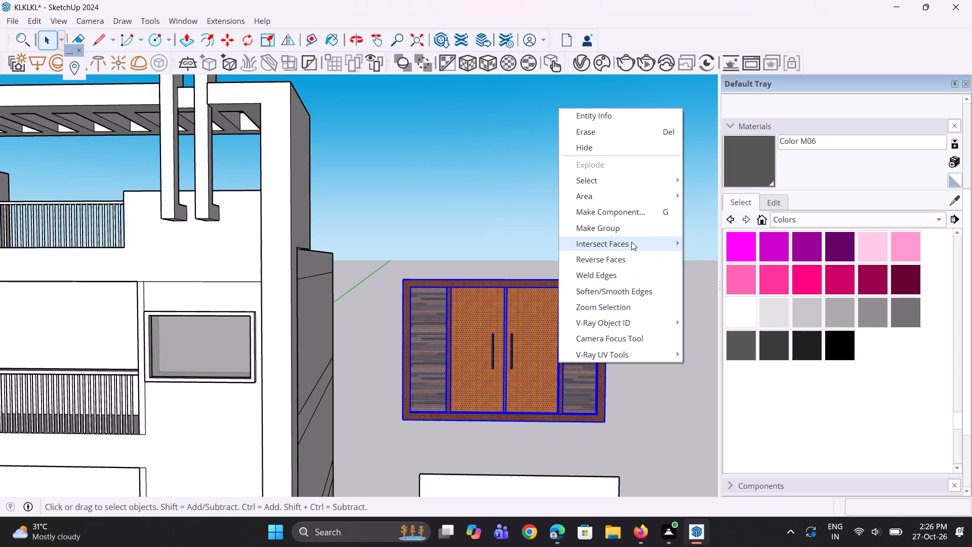
left_click(635, 230)
Extrude the blank white panel below the finished door unit to a thickness of 3 inches.
scroll(601, 360, "down", 10)
middle_click_drag(545, 372, 536, 357)
scroll(545, 372, "up", 1)
scroll(487, 328, "down", 5)
left_click(528, 411)
scroll(551, 404, "up", 6)
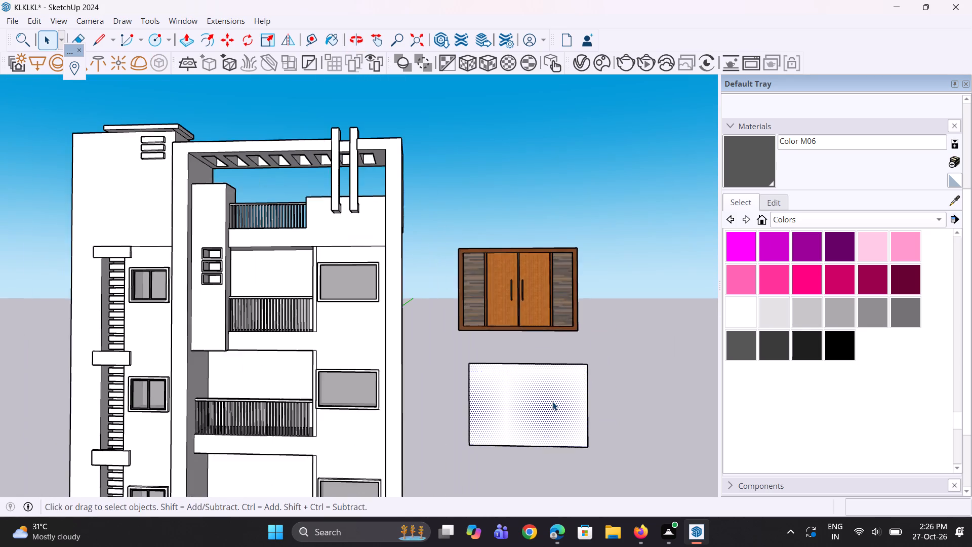
scroll(552, 402, "up", 2)
middle_click_drag(531, 414, 531, 397)
scroll(513, 397, "down", 1)
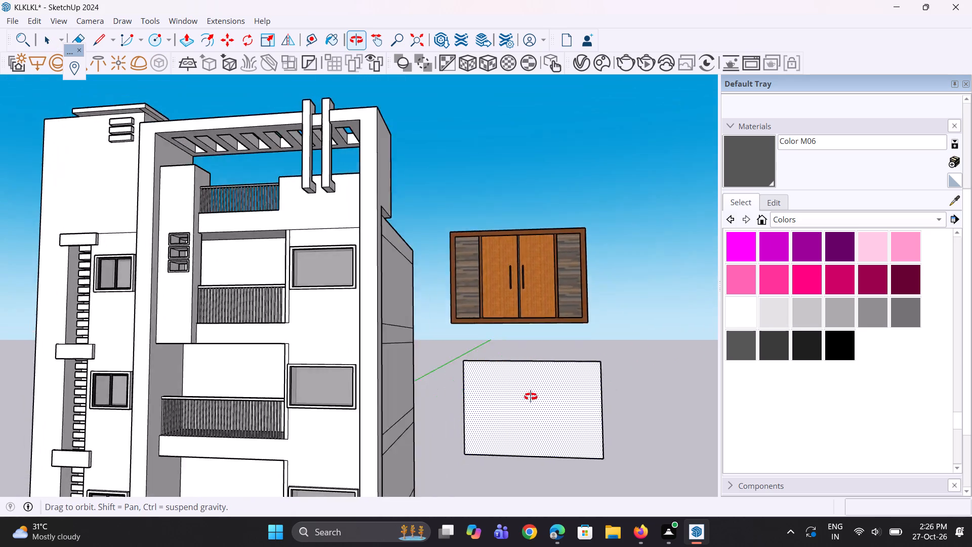
middle_click_drag(531, 397, 564, 397)
scroll(554, 403, "down", 5)
middle_click_drag(558, 400, 541, 354)
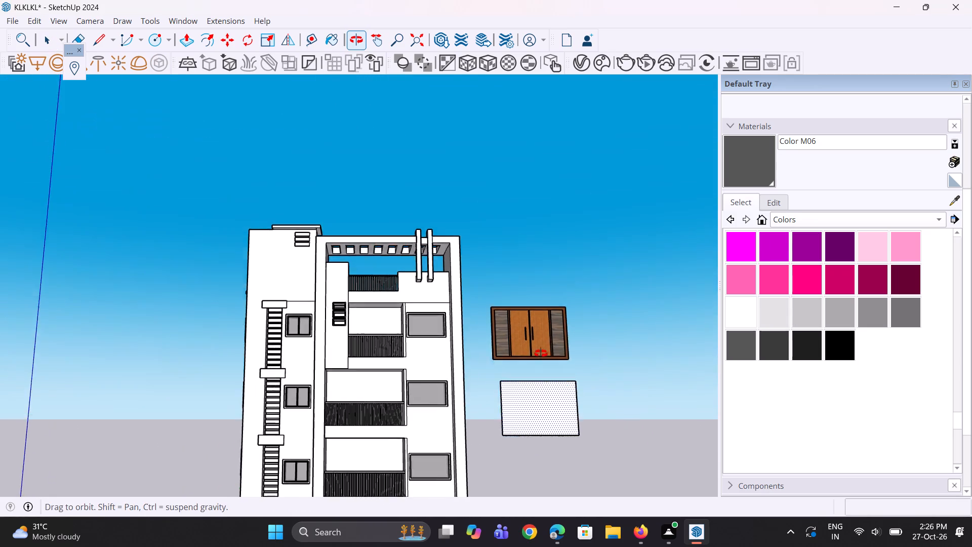
middle_click_drag(541, 354, 288, 420)
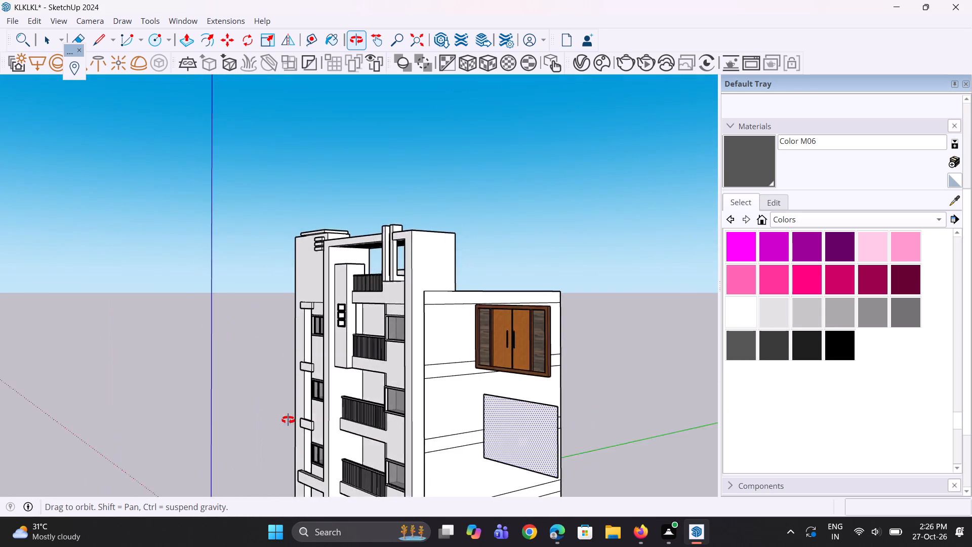
middle_click_drag(288, 420, 555, 406)
scroll(555, 406, "up", 1)
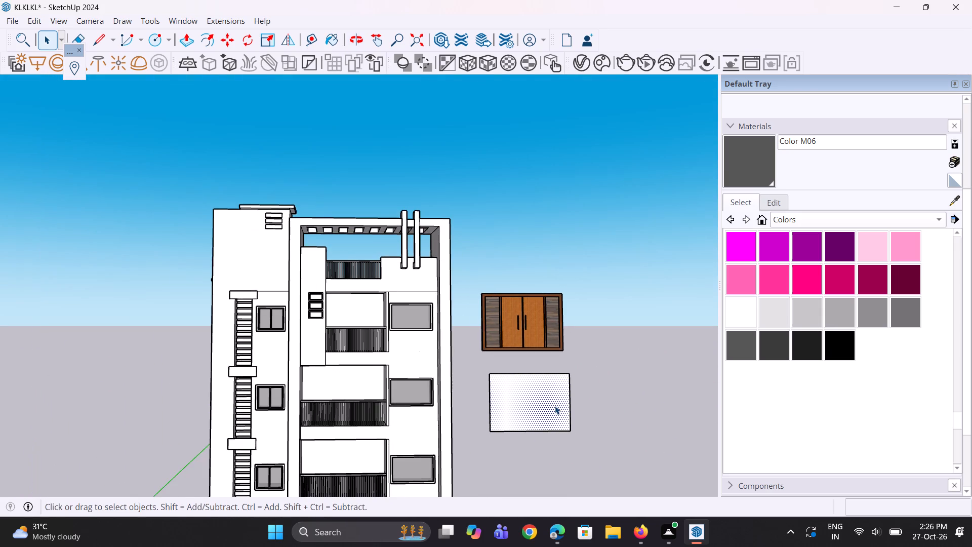
scroll(555, 406, "up", 1)
key("p")
left_click(542, 394)
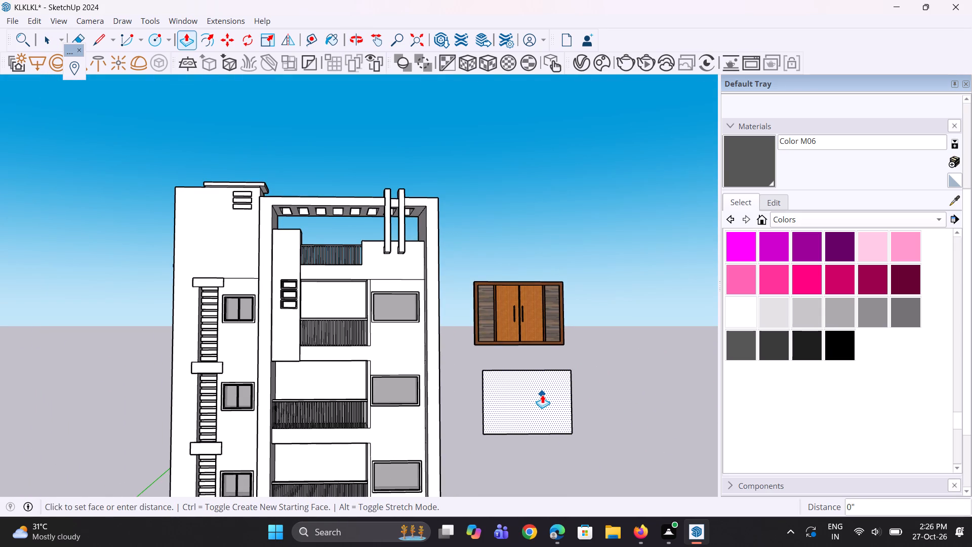
middle_click_drag(542, 395, 477, 350)
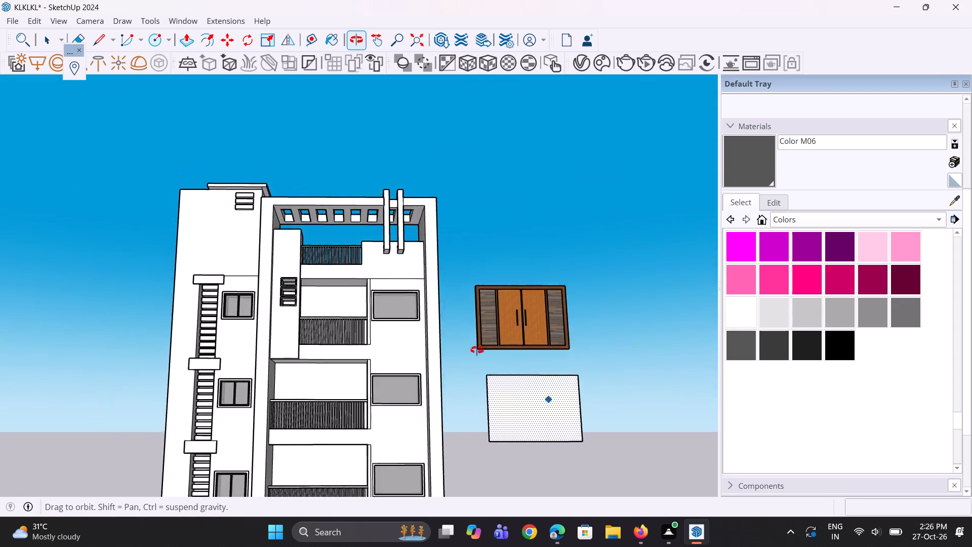
middle_click_drag(477, 350, 576, 406)
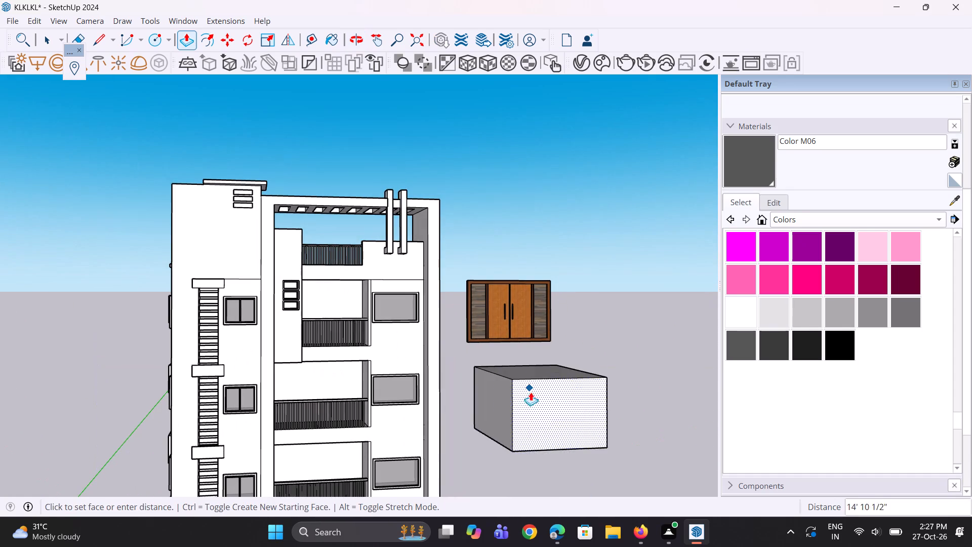
key("3")
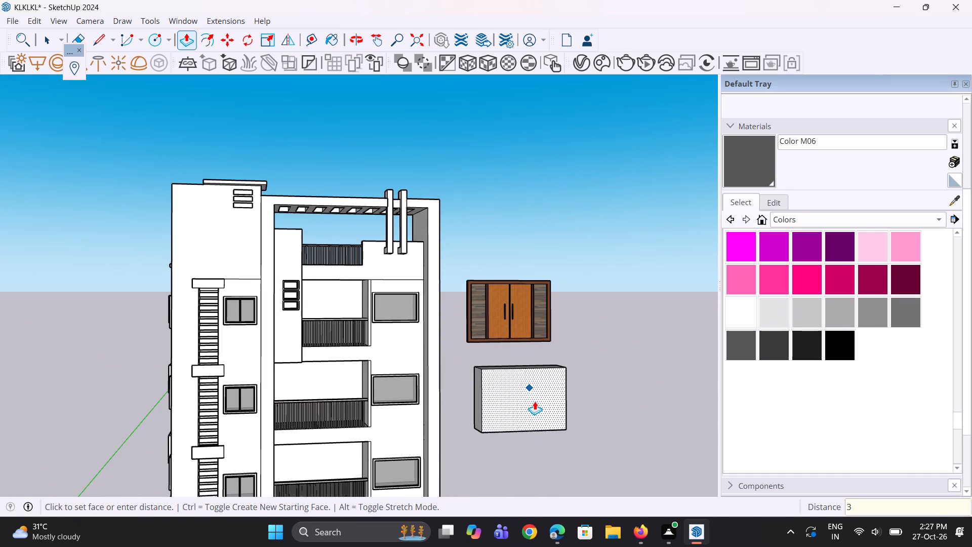
key("shift+quotedbl")
key("Return")
middle_click_drag(473, 412, 495, 405)
key("space")
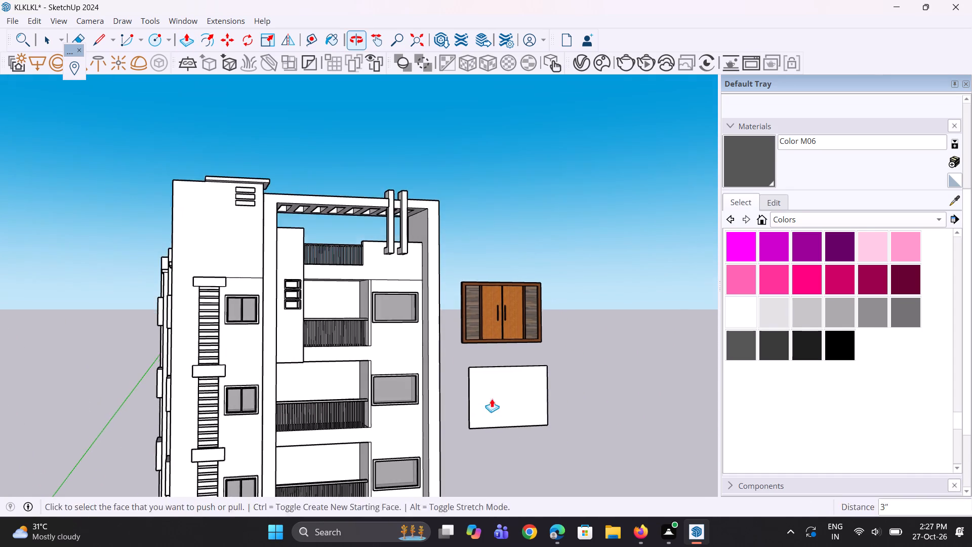
Offset the white panel's front outline inward by about 10 7/8 inches to mark out a surrounding frame.
left_click(491, 397)
scroll(490, 397, "up", 6)
key("g")
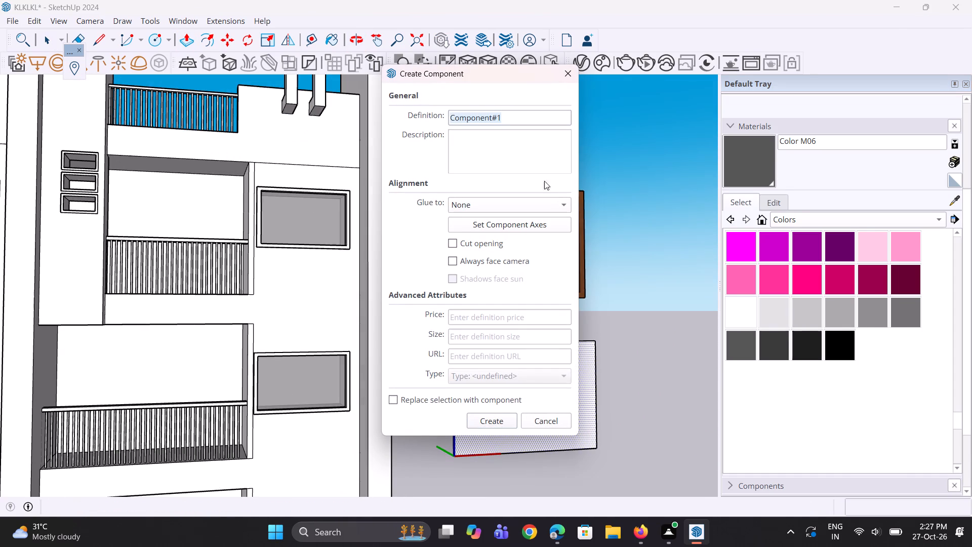
left_click(560, 76)
key("f")
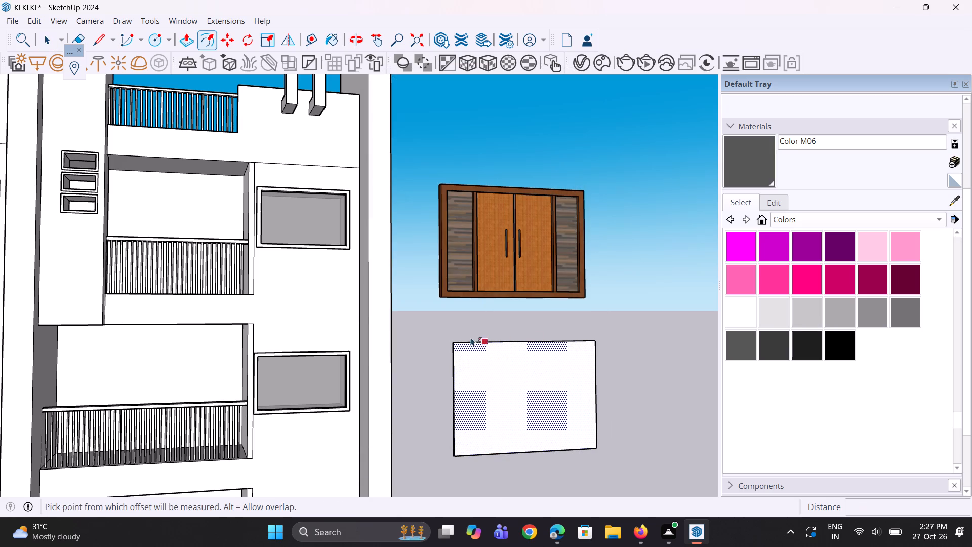
left_click(456, 366)
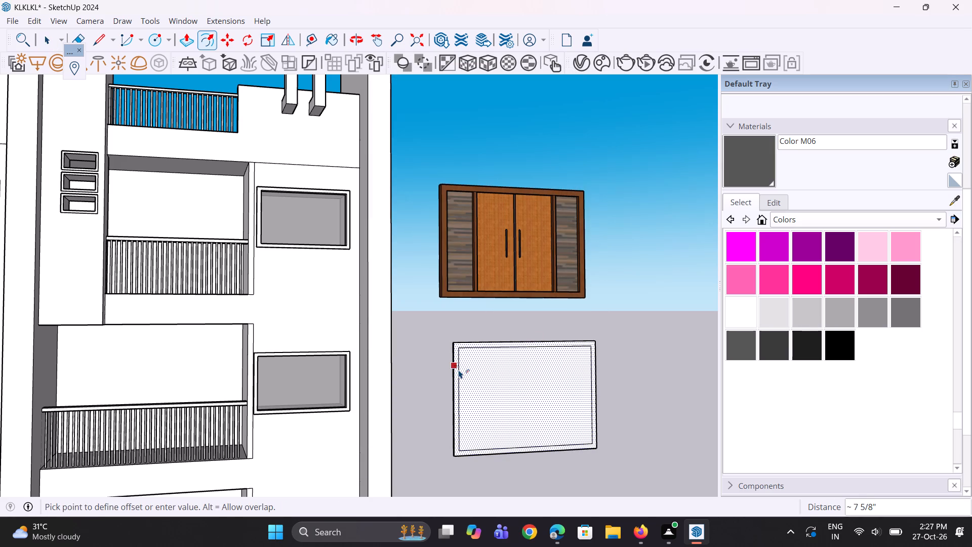
left_click(461, 372)
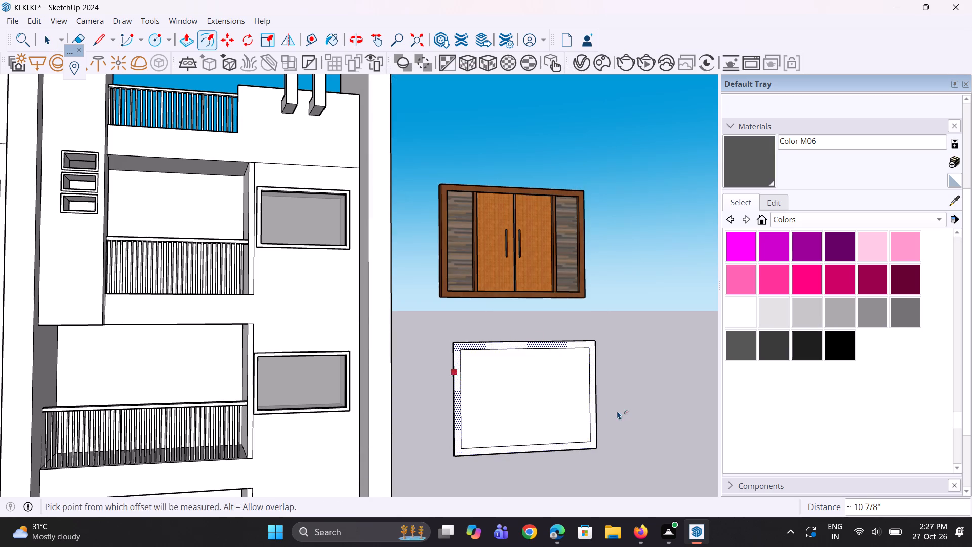
middle_click_drag(617, 411, 548, 372)
key("space")
key("space")
scroll(456, 361, "down", 3)
left_click(618, 351)
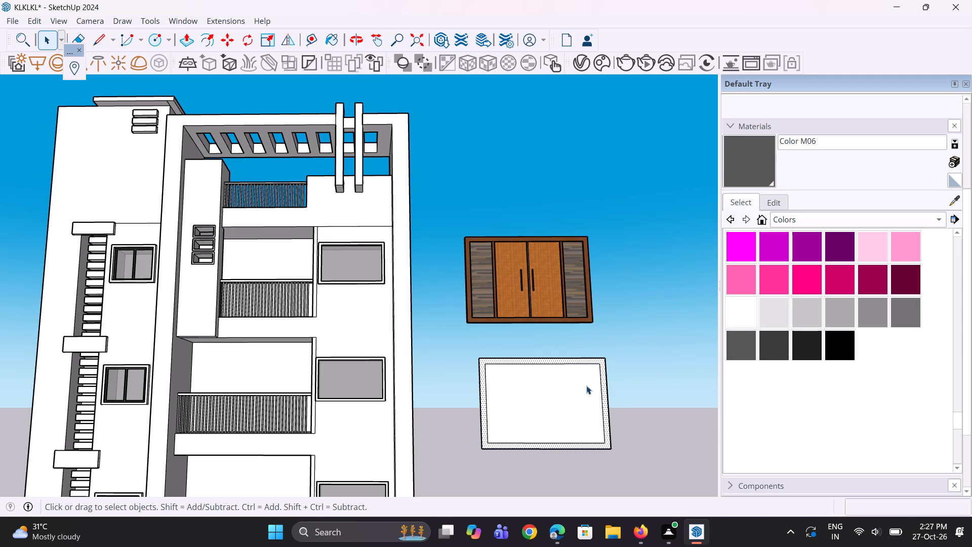
scroll(564, 377, "down", 5)
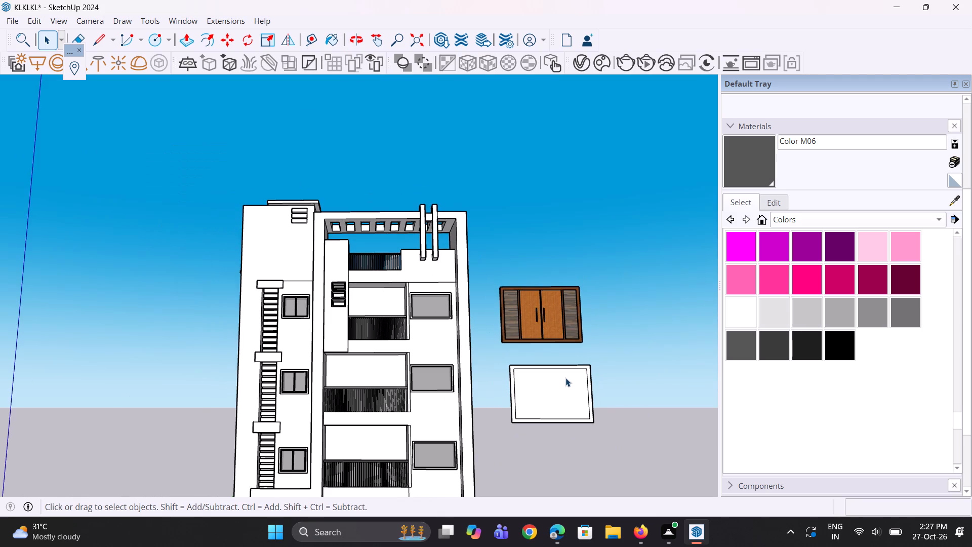
Draw a short line from the inner frame's upper-left corner to the panel's outer left edge.
scroll(569, 388, "up", 1)
key("l")
scroll(531, 382, "up", 7)
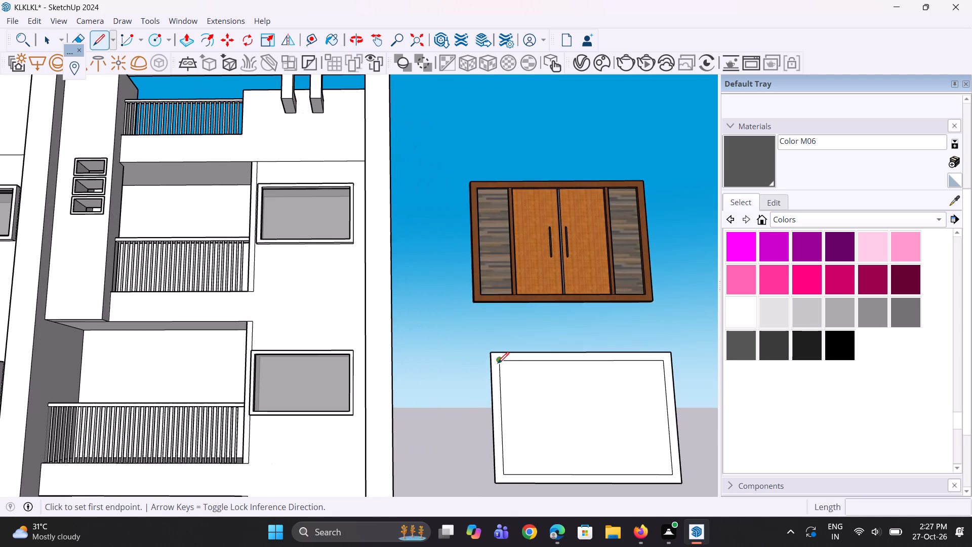
left_click(498, 363)
left_click(489, 365)
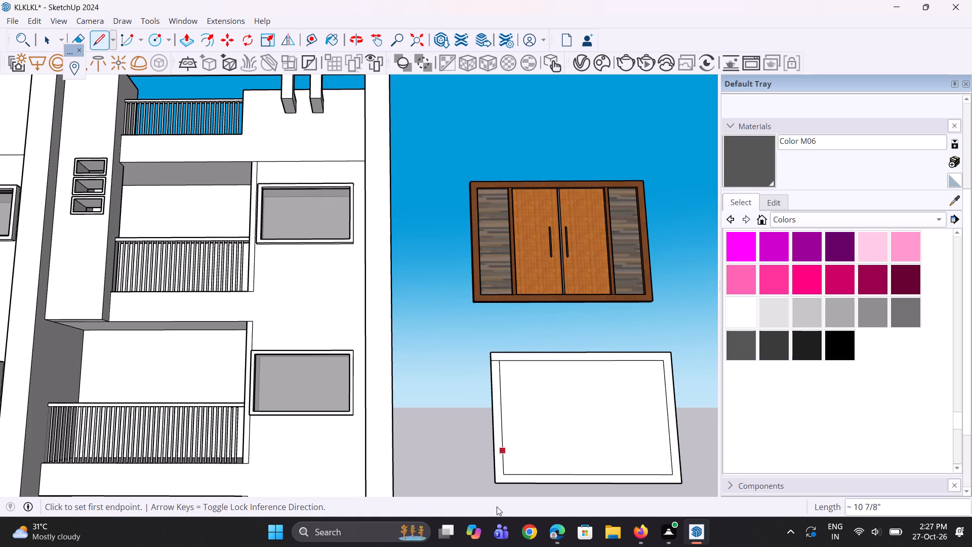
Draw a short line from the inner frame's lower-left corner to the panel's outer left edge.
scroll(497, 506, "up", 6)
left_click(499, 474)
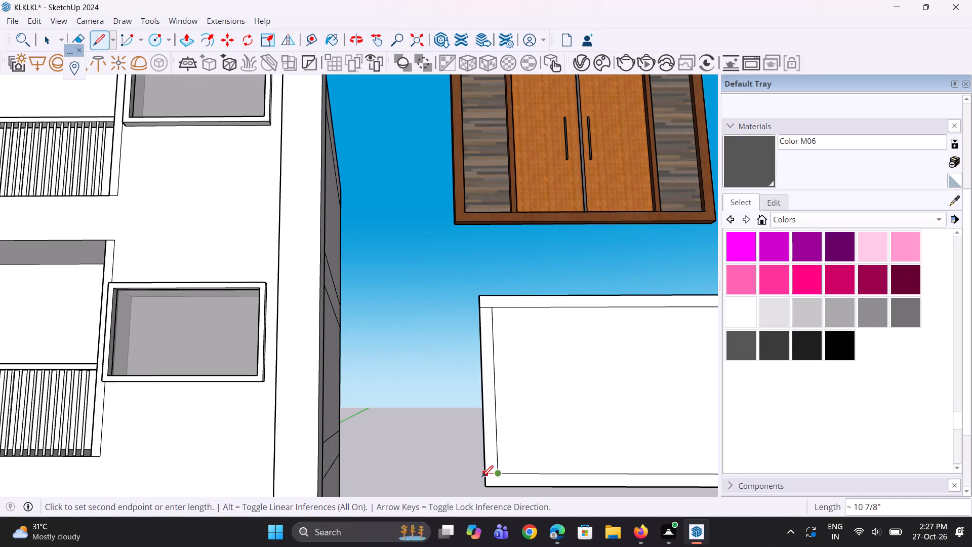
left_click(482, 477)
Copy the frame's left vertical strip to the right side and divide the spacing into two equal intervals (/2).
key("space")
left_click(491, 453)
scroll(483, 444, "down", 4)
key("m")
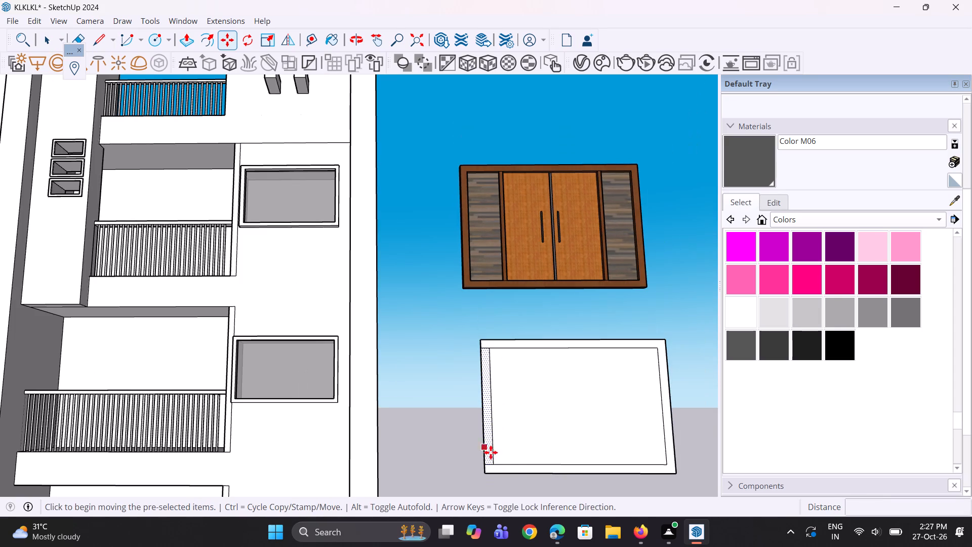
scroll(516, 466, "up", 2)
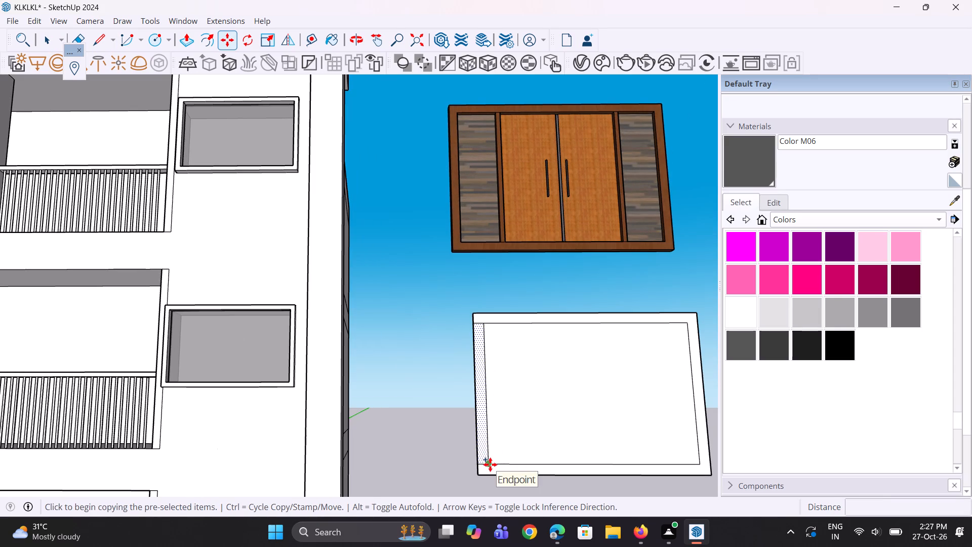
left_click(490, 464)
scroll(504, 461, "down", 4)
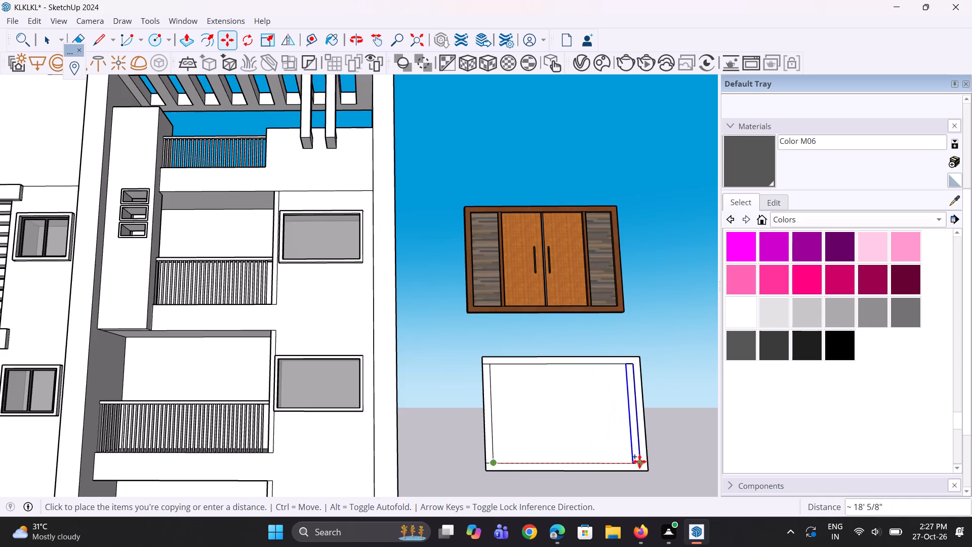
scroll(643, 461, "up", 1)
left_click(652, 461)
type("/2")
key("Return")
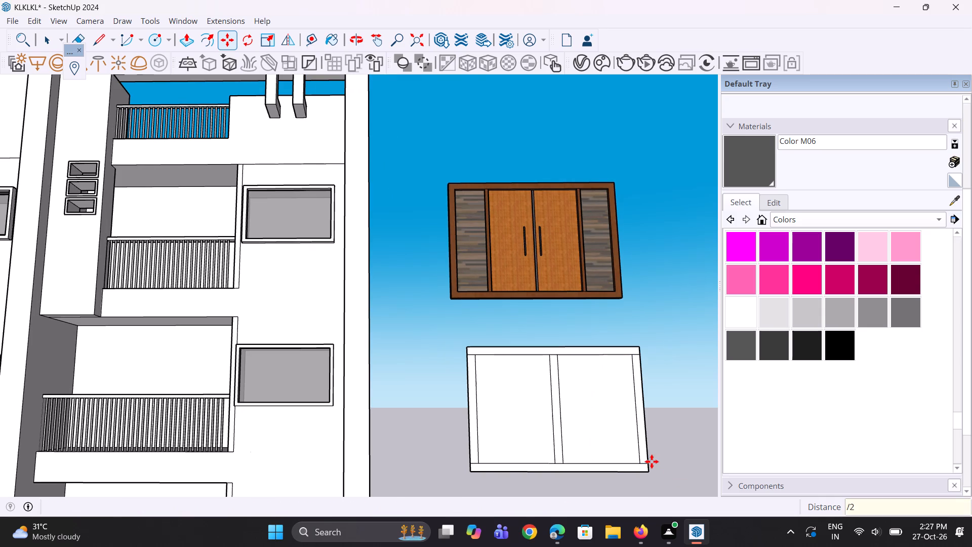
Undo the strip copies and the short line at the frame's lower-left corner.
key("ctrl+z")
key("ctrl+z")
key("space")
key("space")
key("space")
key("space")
Redraw the short line from the inner frame's lower-left corner to the panel's outer left edge.
scroll(473, 428, "up", 3)
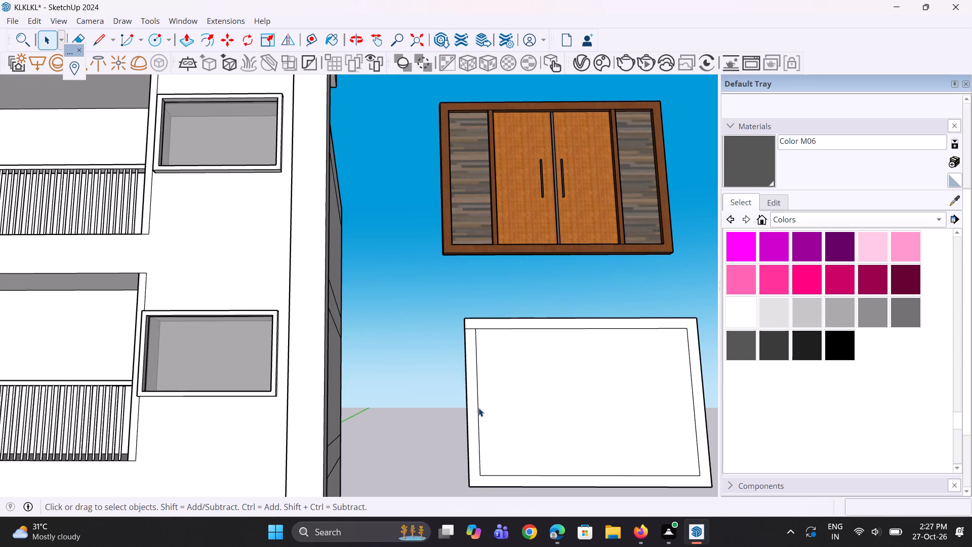
key("l")
scroll(471, 459, "up", 5)
left_click(485, 484)
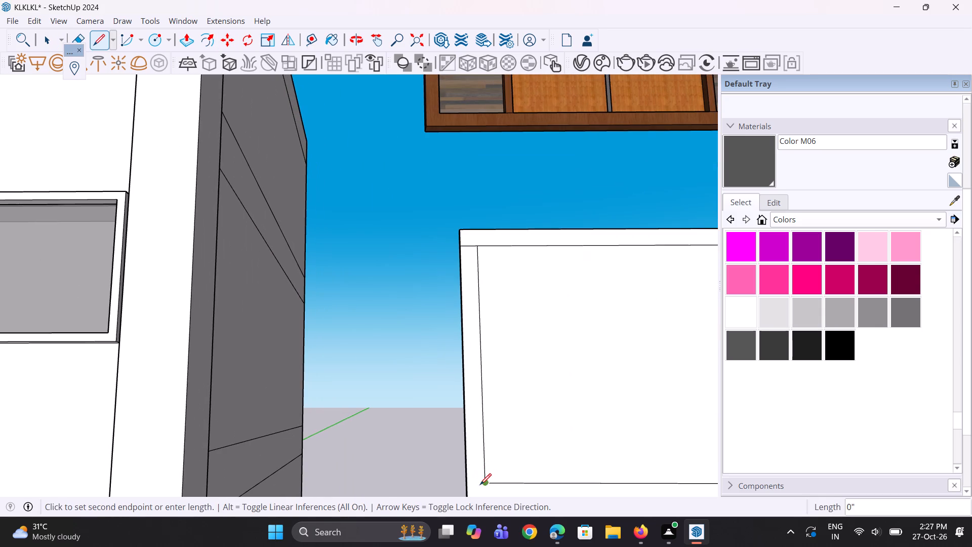
left_click(467, 484)
key("space")
Copy the left vertical strip about 18' 11" to the frame's right side and divide the spacing into three equal intervals (/3).
left_click(465, 468)
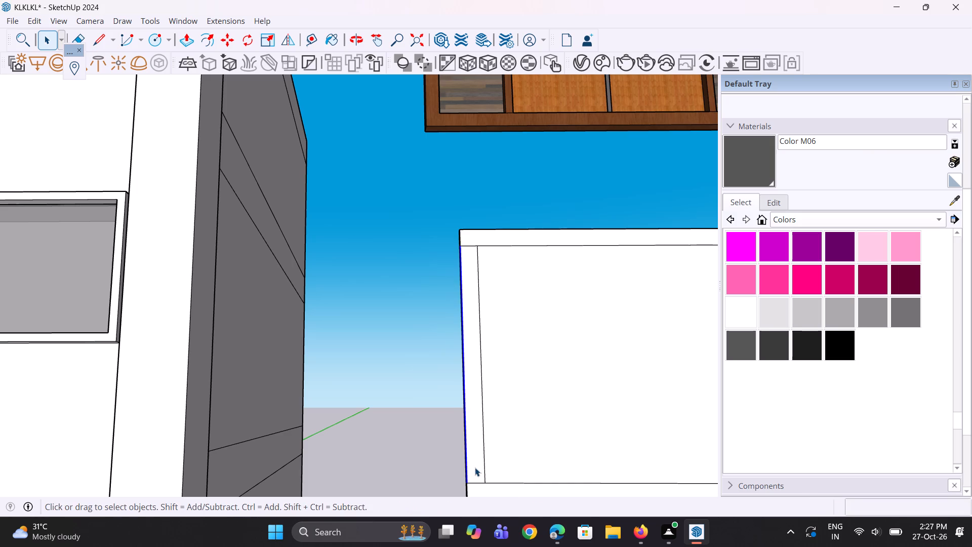
left_click(475, 467)
scroll(473, 464, "down", 5)
scroll(425, 457, "down", 4)
key("m")
scroll(457, 467, "up", 3, "ctrl")
scroll(460, 454, "up", 4)
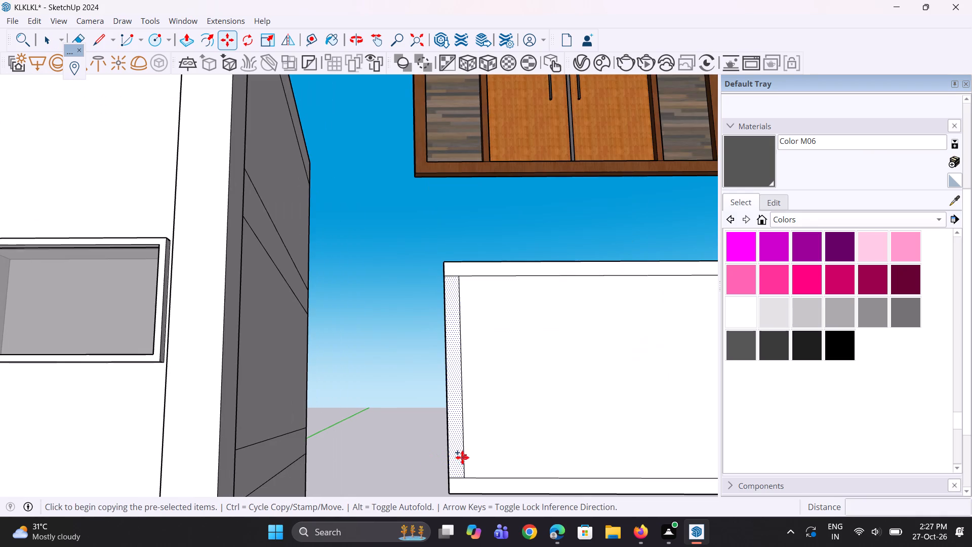
left_click(462, 474)
scroll(505, 475, "down", 8)
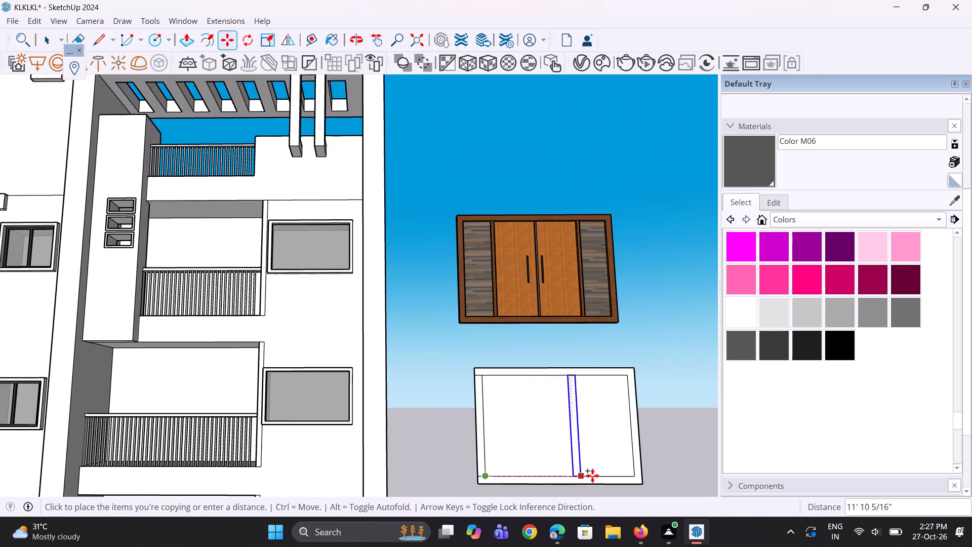
scroll(635, 474, "up", 6)
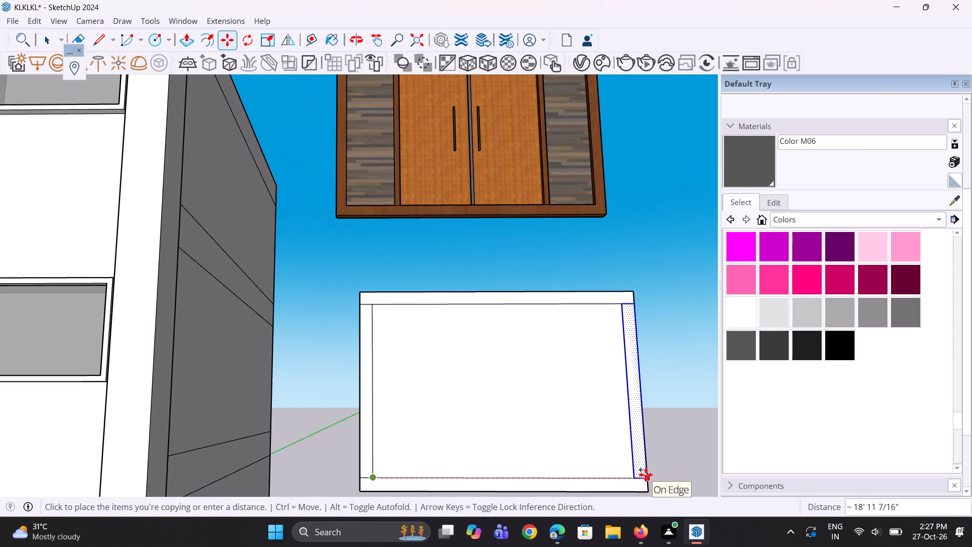
left_click(646, 475)
type("/3")
key("Return")
scroll(497, 451, "down", 4)
key("space")
key("space")
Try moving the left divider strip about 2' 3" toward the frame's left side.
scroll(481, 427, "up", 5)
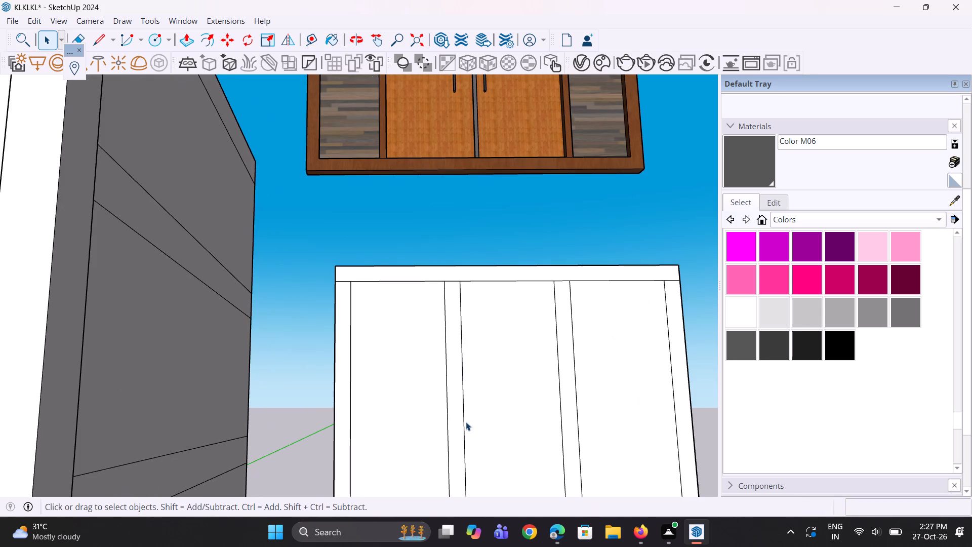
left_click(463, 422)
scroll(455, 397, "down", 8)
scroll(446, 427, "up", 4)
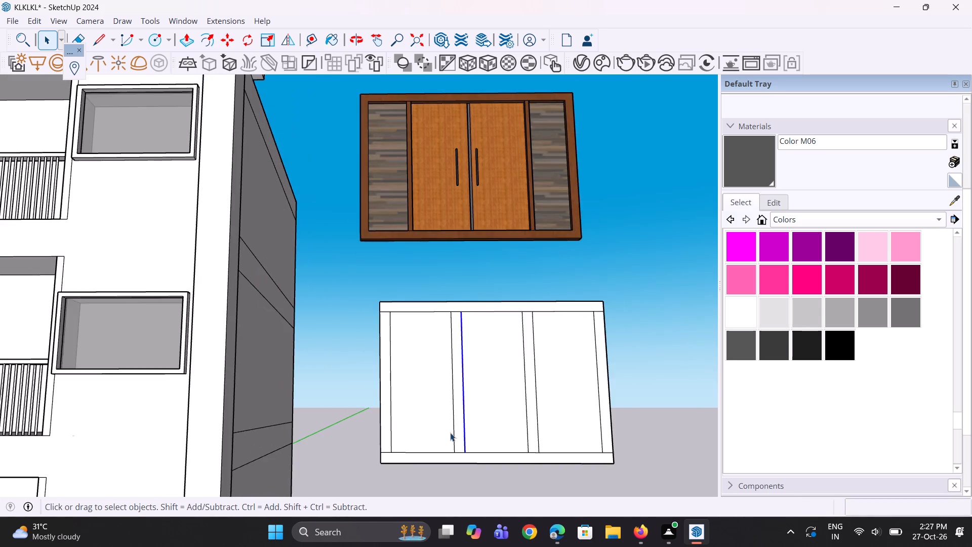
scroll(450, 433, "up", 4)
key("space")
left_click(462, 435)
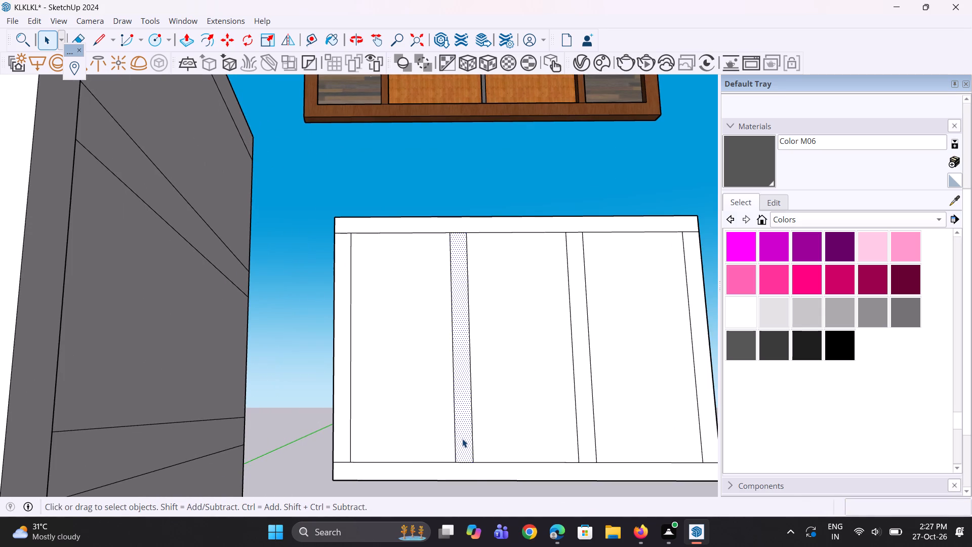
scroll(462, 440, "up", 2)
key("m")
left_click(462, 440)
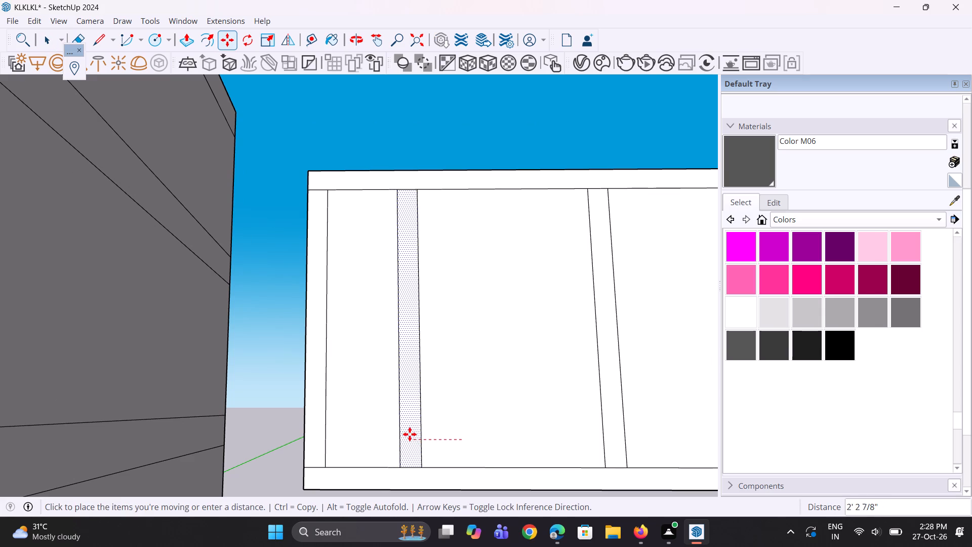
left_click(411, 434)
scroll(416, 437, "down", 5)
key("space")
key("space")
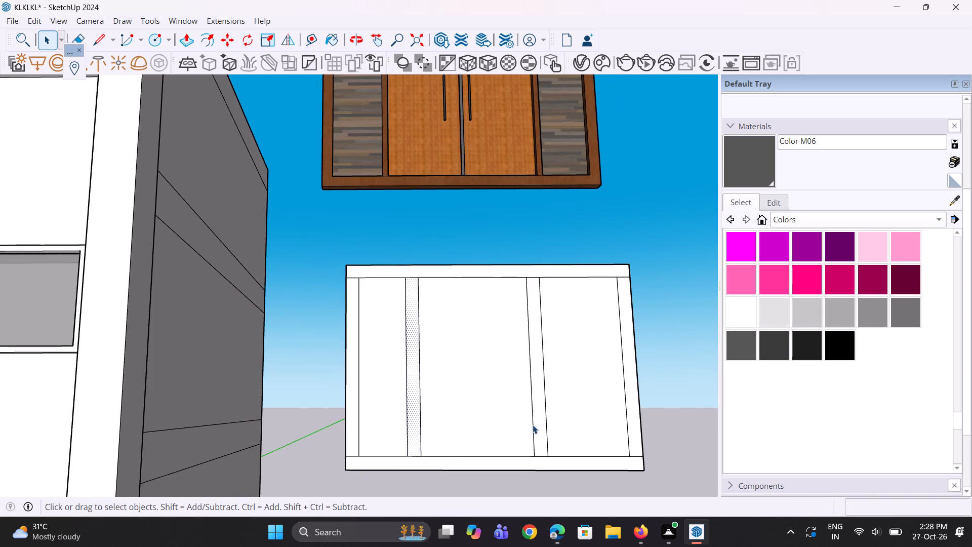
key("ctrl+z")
Move the left divider strip about 1' 6" toward the frame's left side.
key("m")
scroll(450, 425, "up", 1)
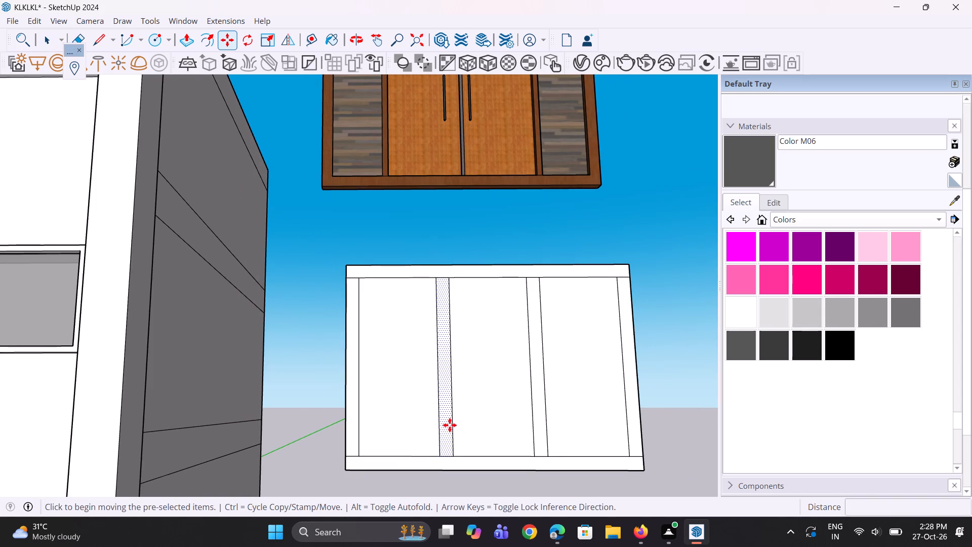
left_click(450, 425)
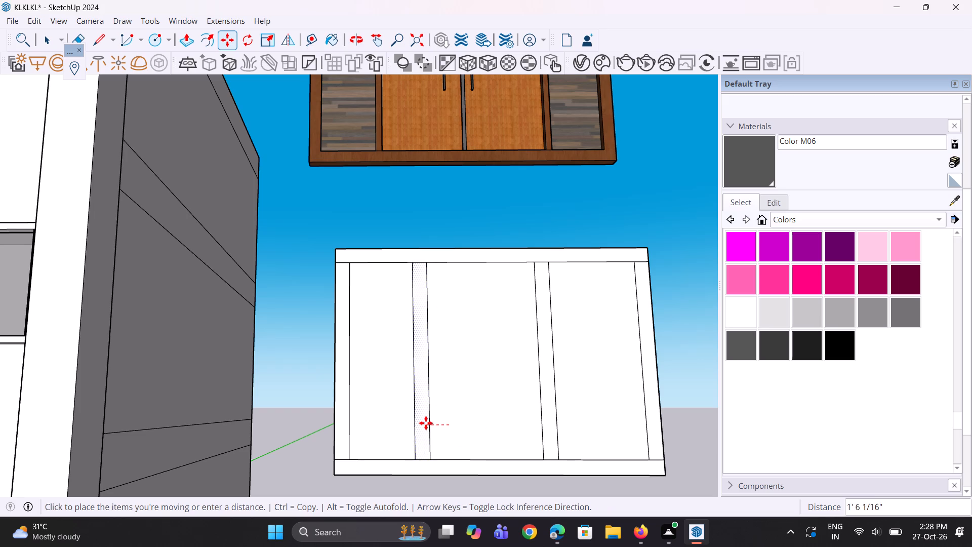
left_click(426, 423)
key("space")
Move the right divider strip about 1' 7" toward the frame's right side.
left_click(548, 409)
scroll(548, 409, "up", 3)
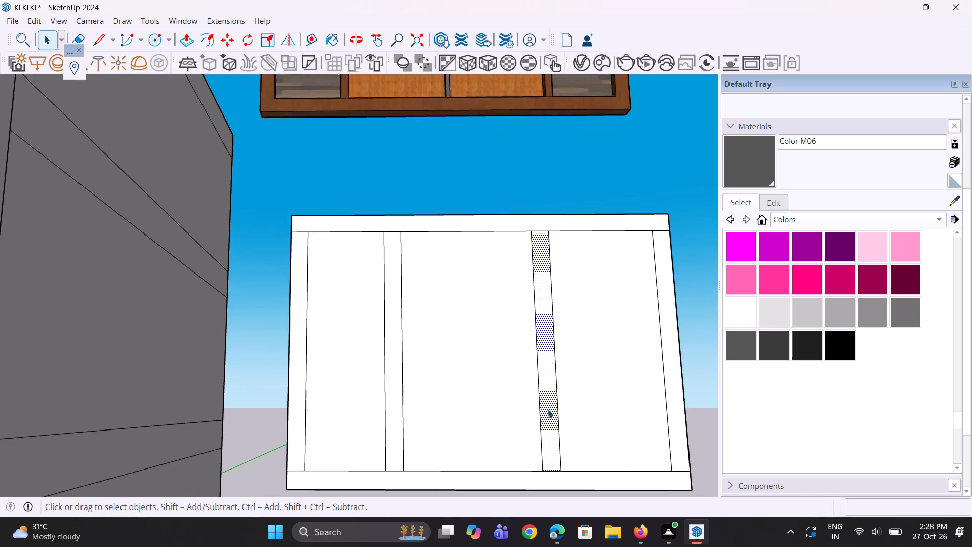
key("m")
left_click(548, 409)
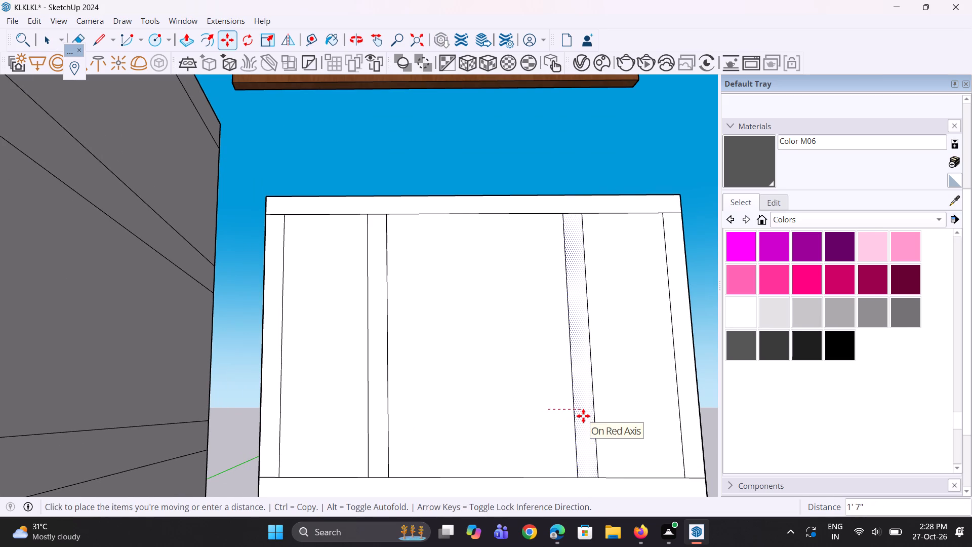
left_click(583, 416)
key("space")
key("space")
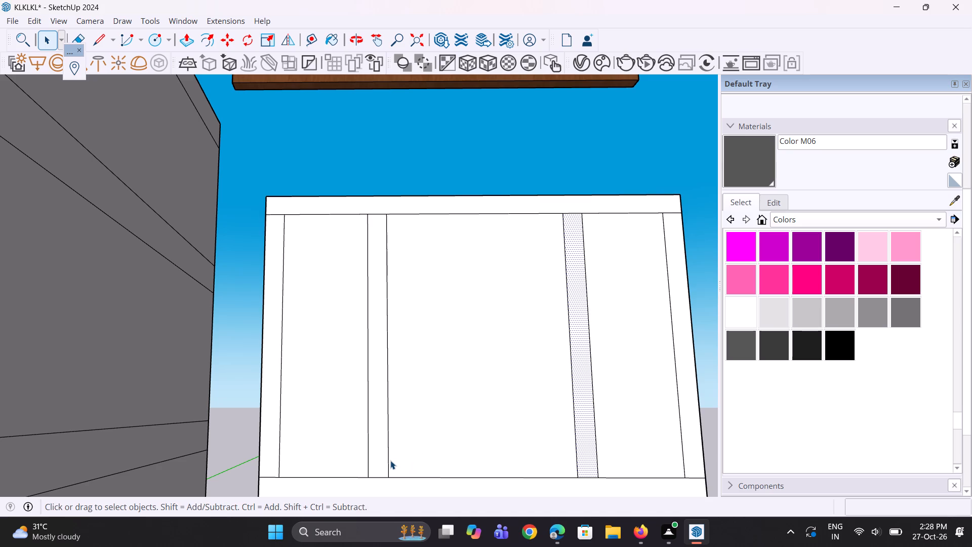
Narrow the left divider strip by moving its inner edge about 4" toward the strip's outer edge.
left_click(390, 460)
scroll(390, 460, "up", 1)
left_click(386, 460)
scroll(391, 465, "up", 2)
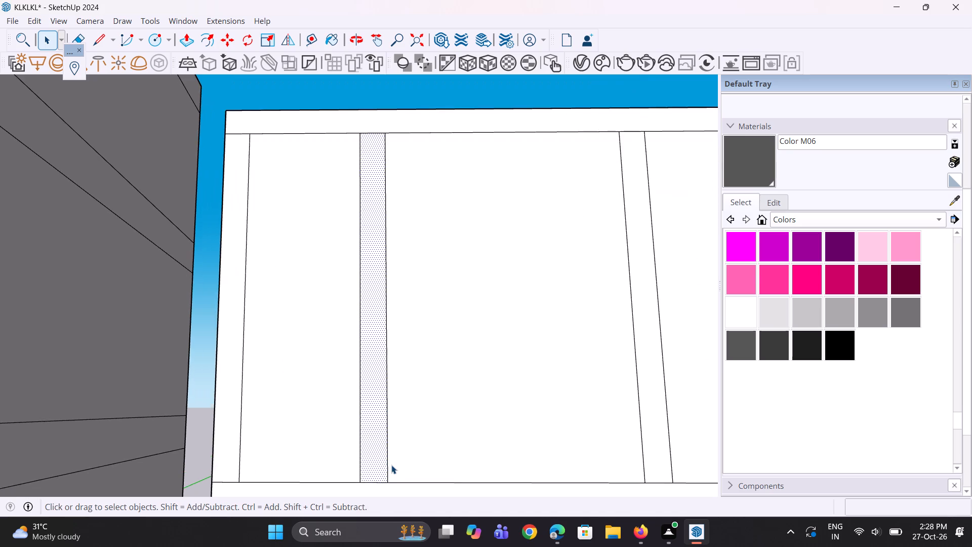
scroll(391, 465, "up", 2)
left_click(387, 465)
scroll(386, 455, "down", 4)
key("m")
scroll(382, 468, "up", 3)
key("m")
left_click(385, 480)
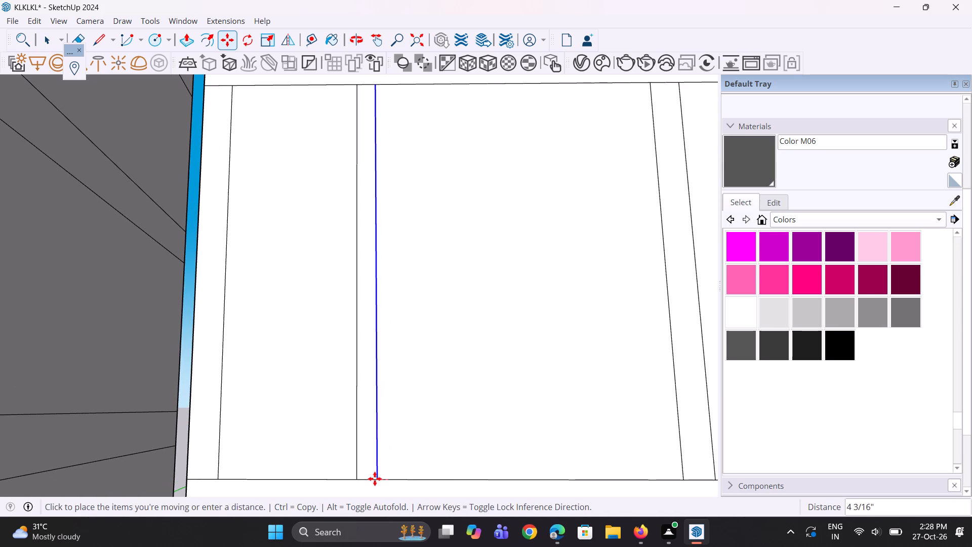
left_click(373, 479)
scroll(373, 479, "down", 11)
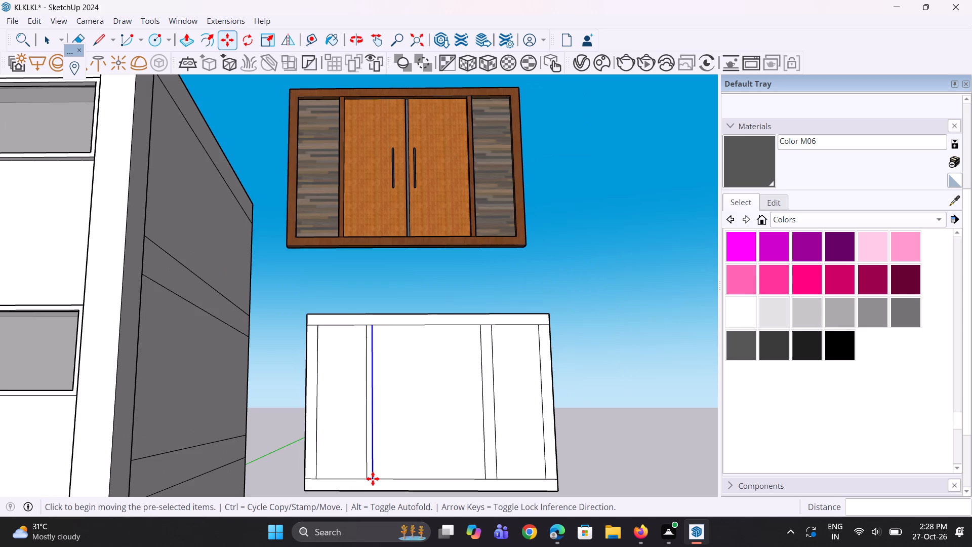
middle_click_drag(379, 463, 381, 482)
key("space")
key("space")
Narrow the right divider strip by moving its inner edge about 4 11/16" toward the strip's outer edge.
scroll(465, 465, "up", 1)
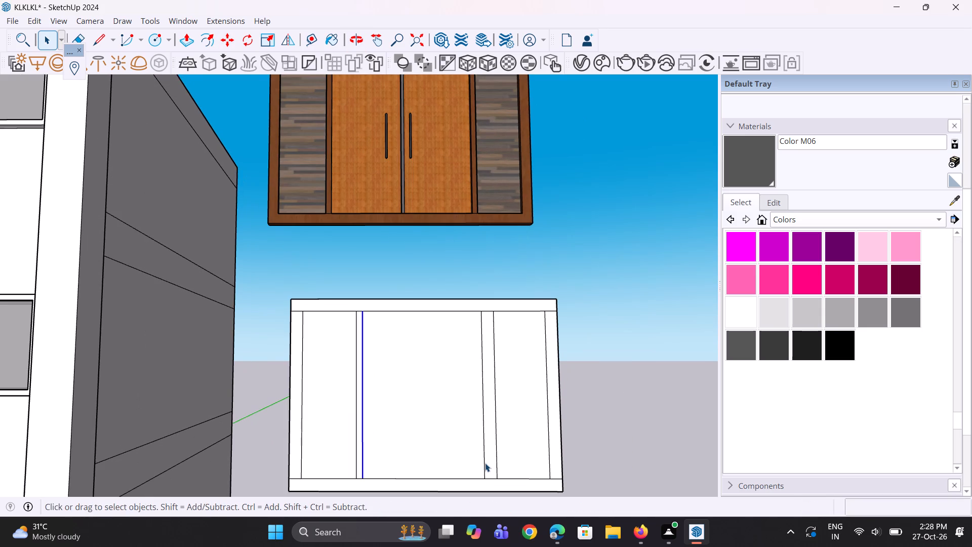
left_click(485, 463)
scroll(482, 478, "up", 5)
key("m")
scroll(484, 479, "up", 4)
left_click(485, 478)
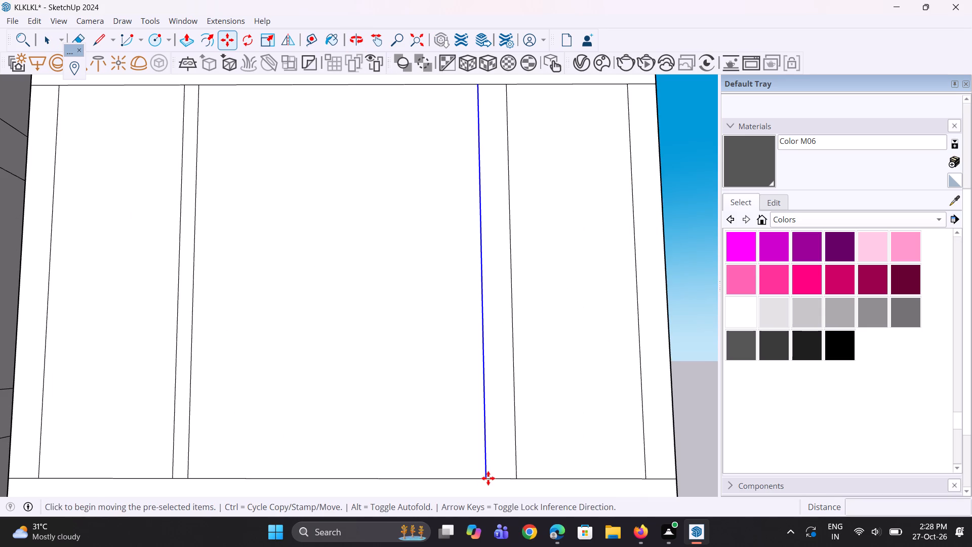
left_click(499, 478)
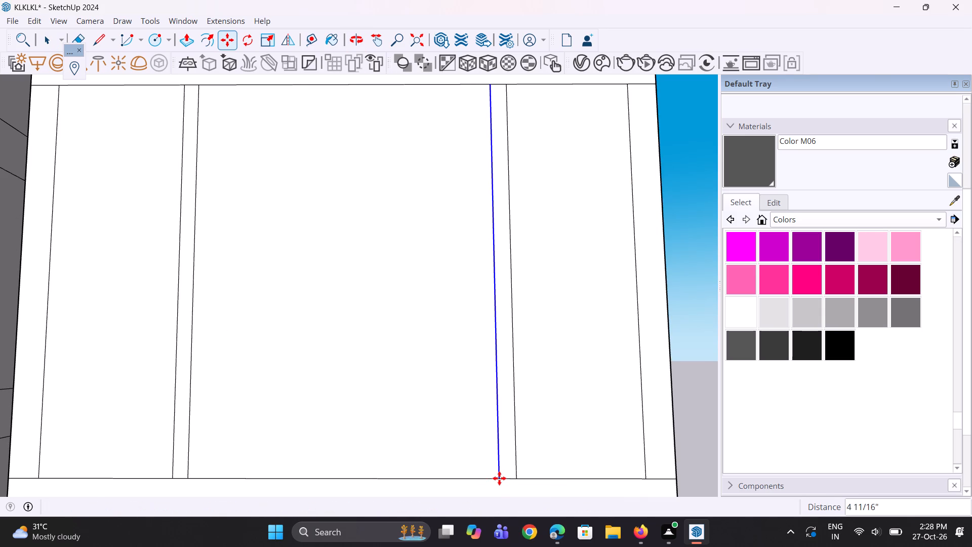
scroll(505, 475, "down", 9)
key("space")
left_click(632, 406)
Erase the short dividing lines at all four corners of the frame border so it forms one continuous face.
scroll(601, 407, "down", 5)
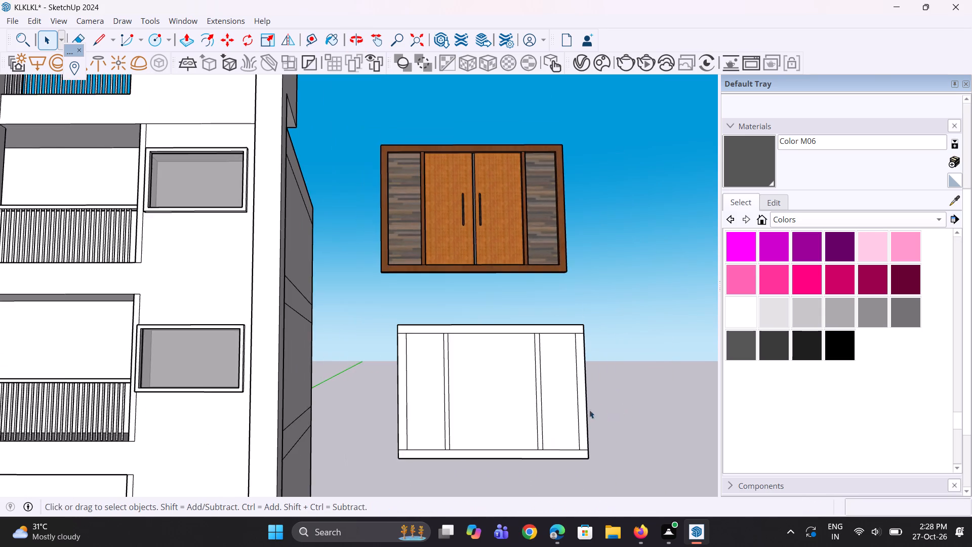
scroll(382, 365, "up", 7)
key("e")
scroll(405, 335, "up", 3)
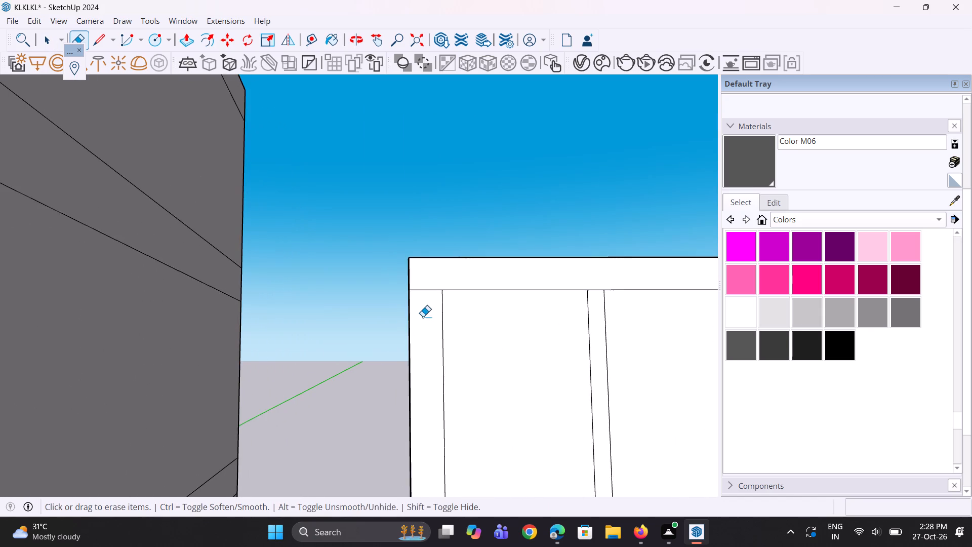
scroll(423, 317, "up", 2)
left_click_drag(423, 279, 423, 295)
scroll(401, 274, "down", 10)
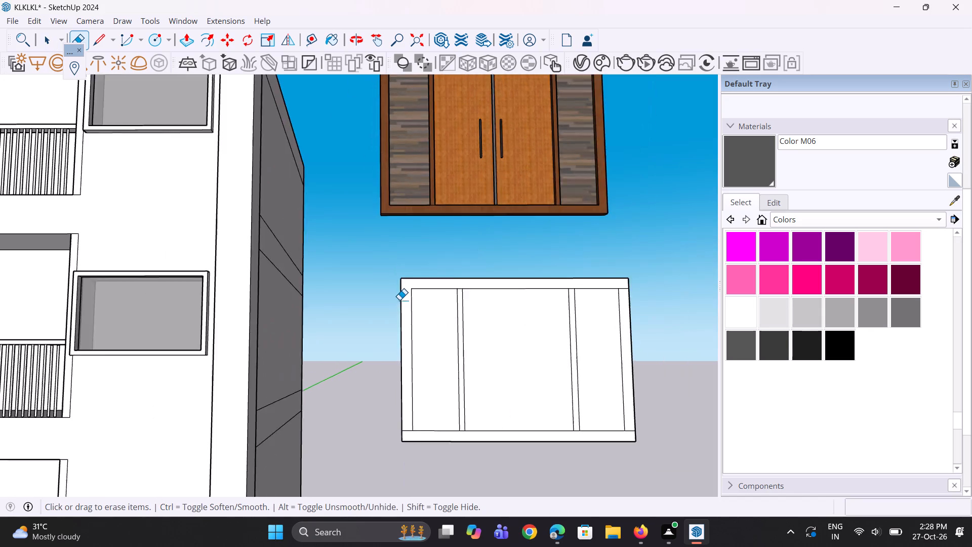
scroll(399, 300, "down", 4)
scroll(403, 372, "up", 13)
left_click_drag(406, 386, 406, 401)
scroll(359, 407, "down", 9)
scroll(550, 384, "up", 3)
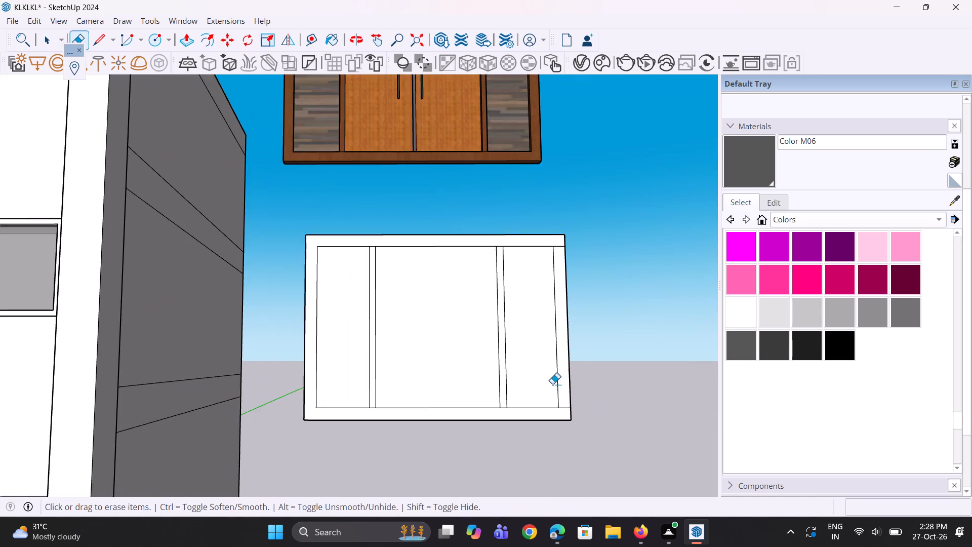
scroll(552, 384, "up", 9)
left_click_drag(565, 408, 567, 429)
scroll(580, 437, "down", 10)
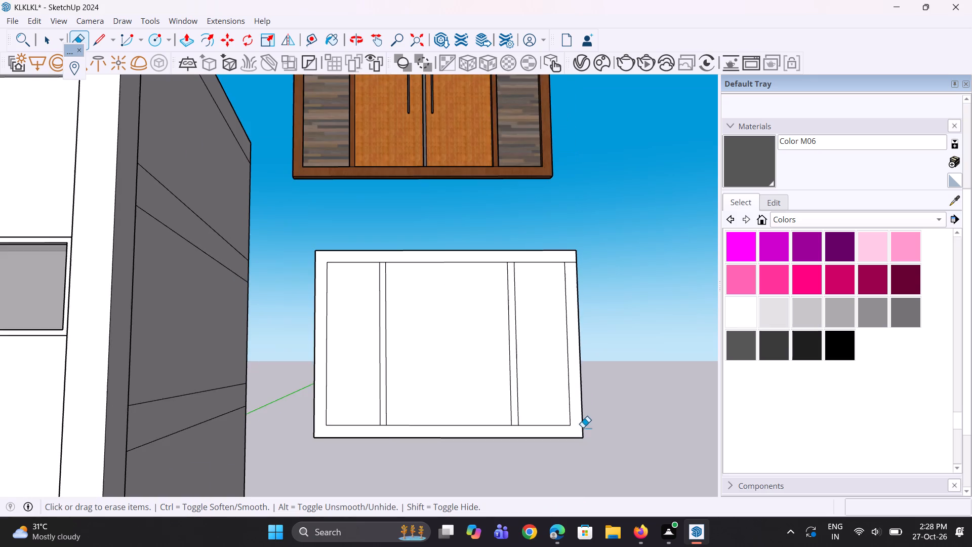
scroll(557, 254, "up", 9)
left_click_drag(577, 270, 575, 285)
scroll(574, 287, "down", 5)
scroll(468, 340, "down", 3)
Move the right divider's inner edge slightly further outward to make the strip thinner.
scroll(494, 358, "up", 2)
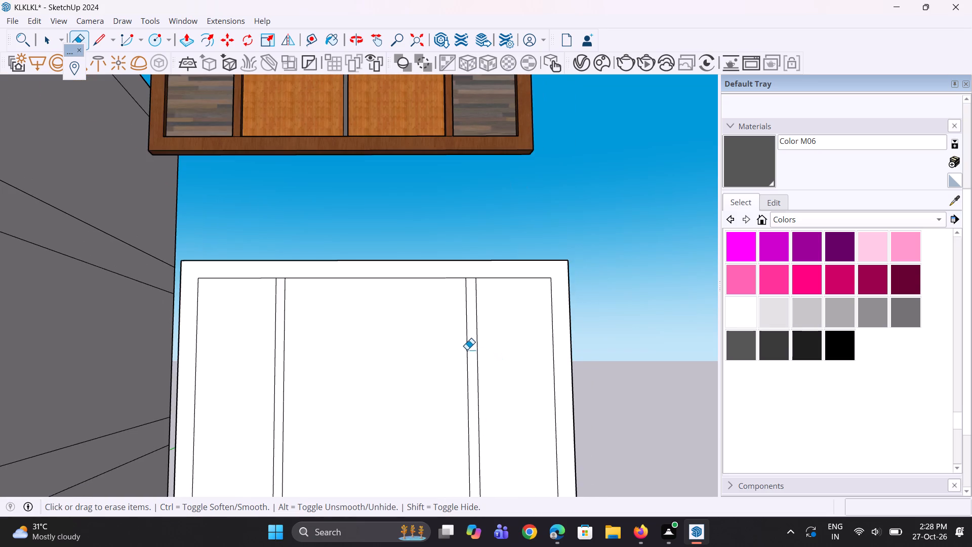
scroll(466, 349, "down", 5)
scroll(472, 372, "up", 4)
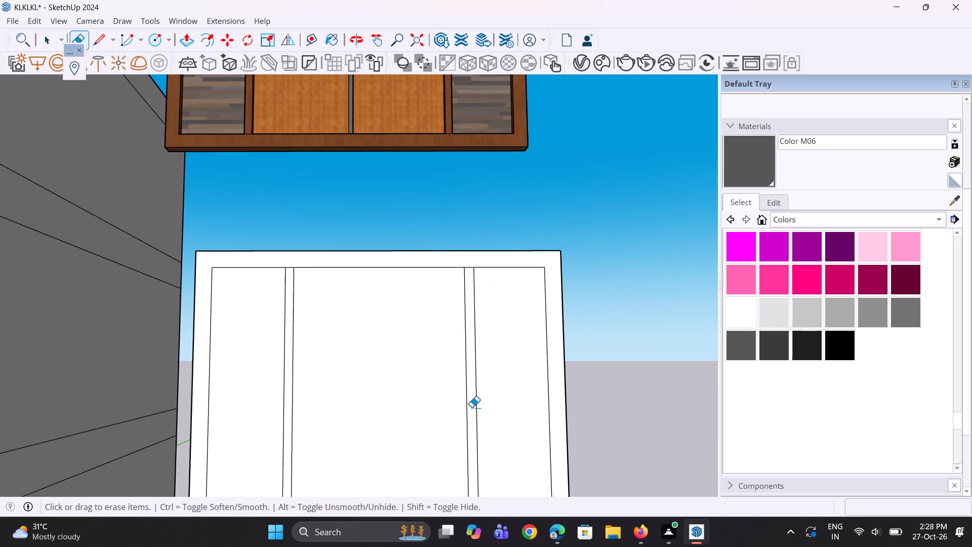
scroll(459, 475, "up", 1)
key("space")
key("space")
left_click(467, 457)
scroll(463, 356, "down", 2)
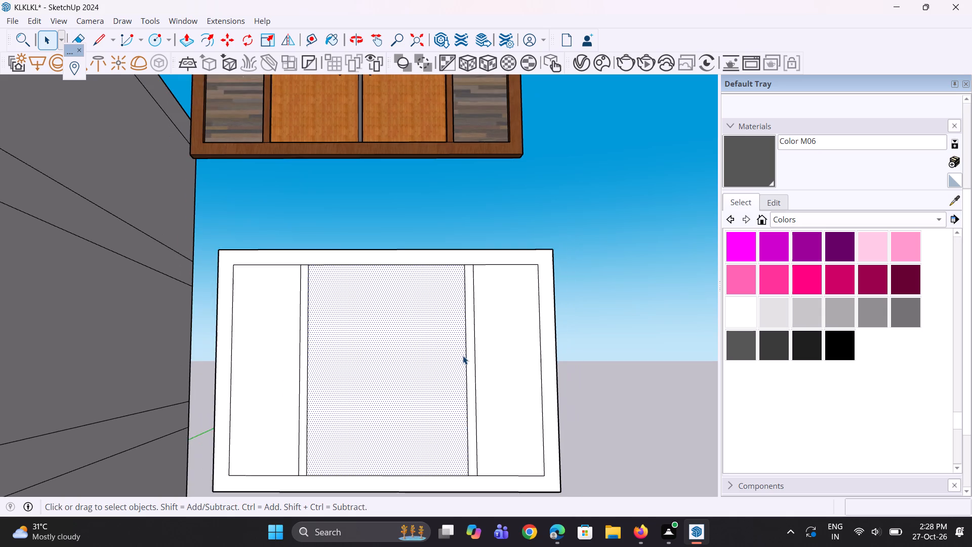
scroll(464, 355, "up", 1)
scroll(463, 479, "up", 6)
left_click(468, 442)
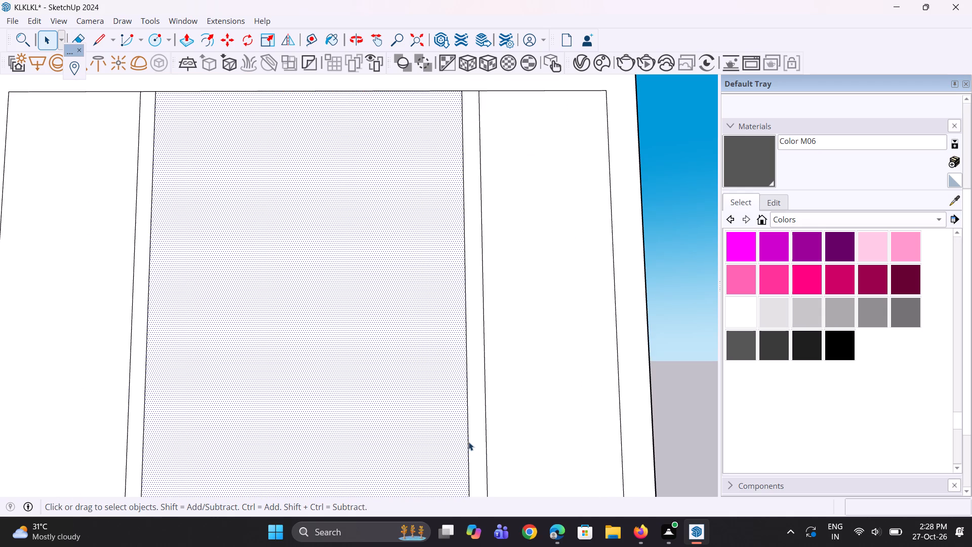
scroll(456, 305, "down", 7)
scroll(454, 407, "up", 7)
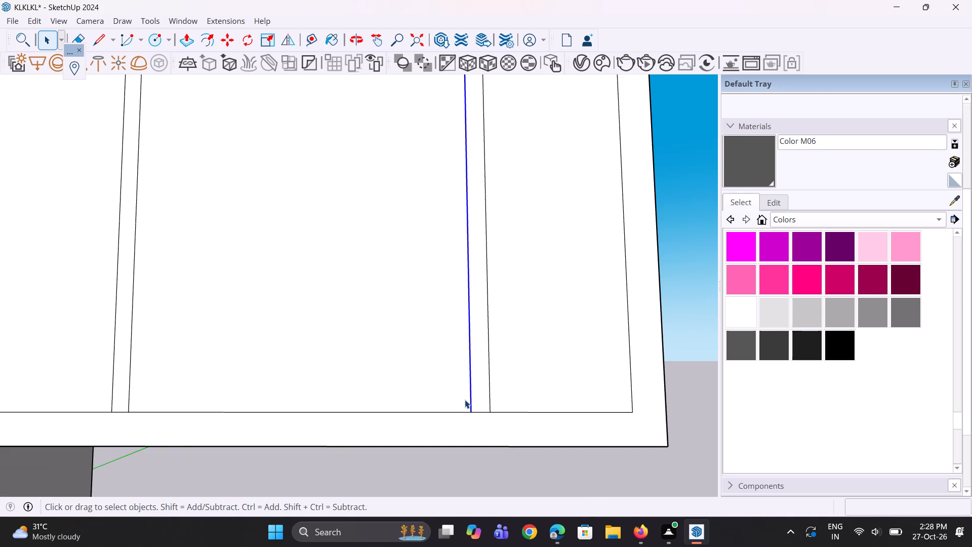
key("m")
scroll(469, 402, "up", 3)
scroll(469, 402, "down", 2)
left_click(473, 412)
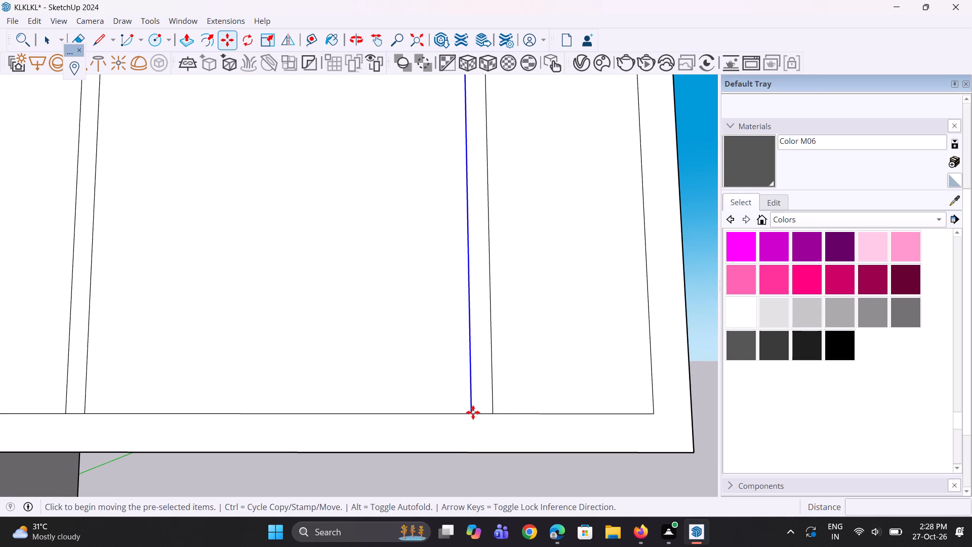
left_click(476, 413)
scroll(475, 442, "down", 5)
key("space")
key("space")
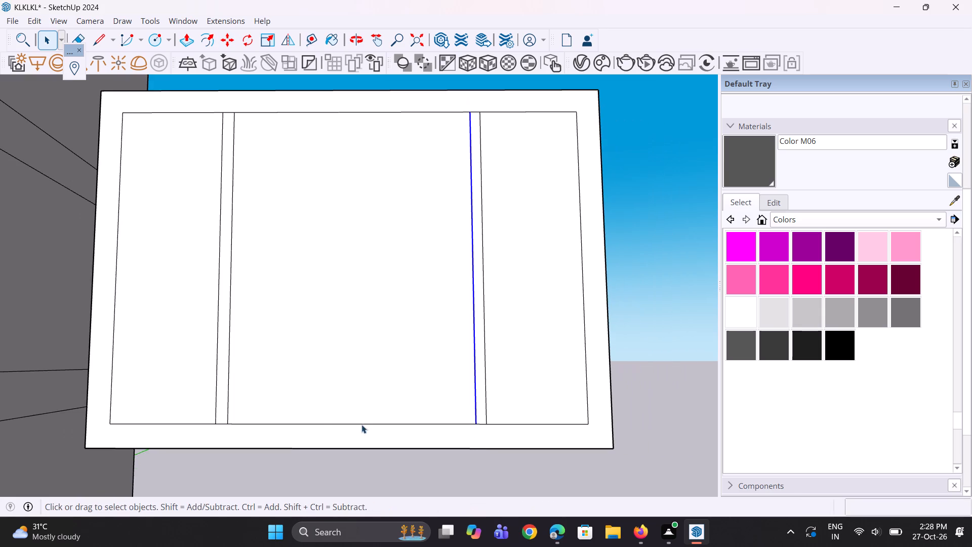
Move the left divider's inner edge about 1 1/4" outward to make the strip thinner.
scroll(264, 412, "up", 2)
left_click(218, 415)
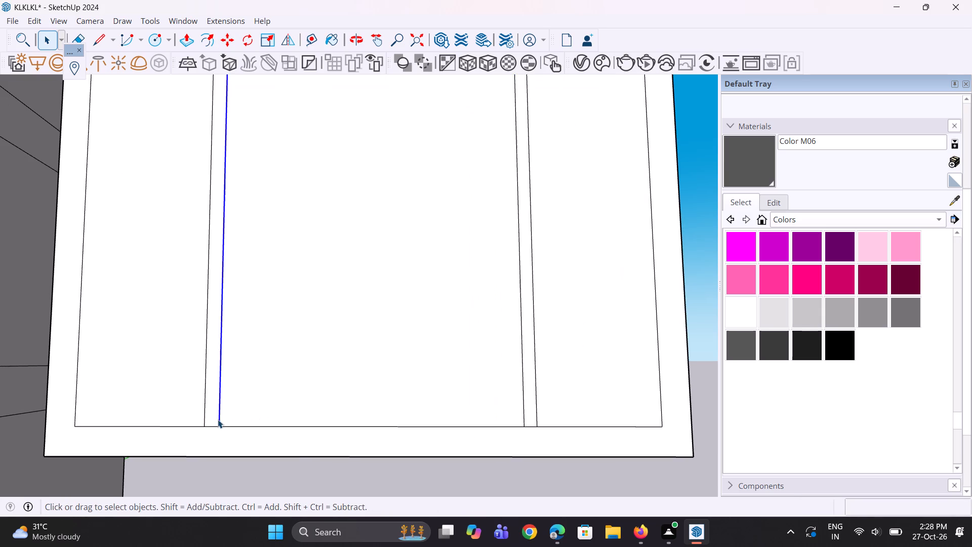
scroll(218, 421, "up", 3)
scroll(218, 421, "down", 2)
key("m")
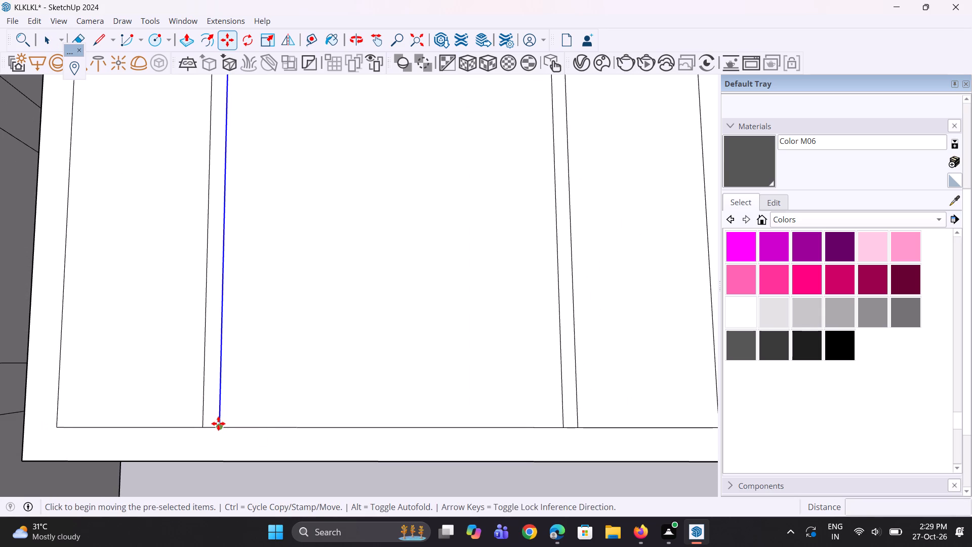
left_click(218, 423)
left_click(216, 425)
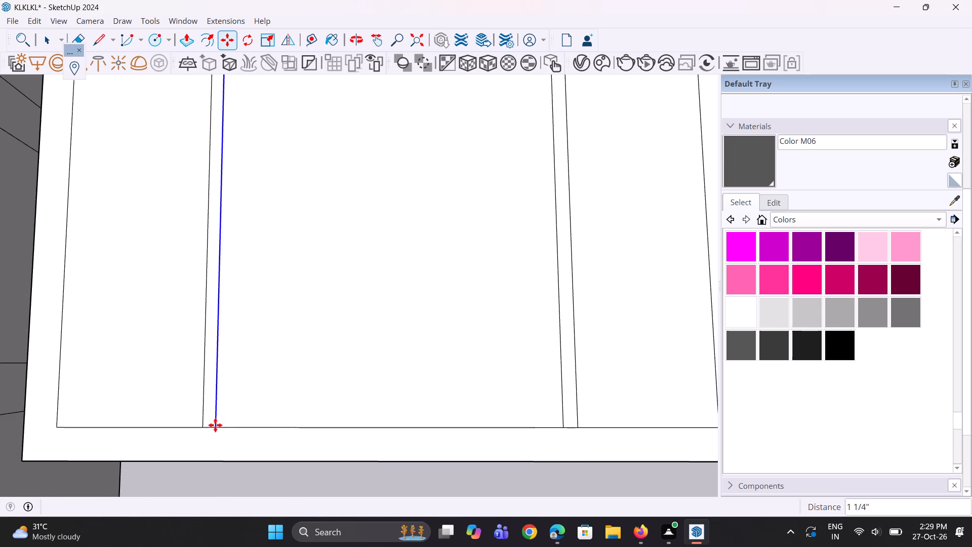
scroll(229, 433, "down", 10)
key("space")
key("space")
left_click(538, 366)
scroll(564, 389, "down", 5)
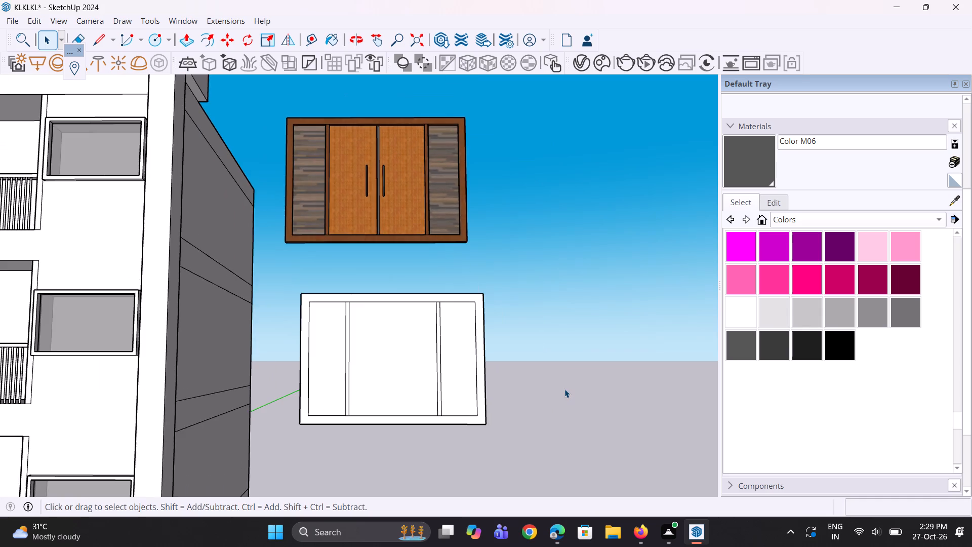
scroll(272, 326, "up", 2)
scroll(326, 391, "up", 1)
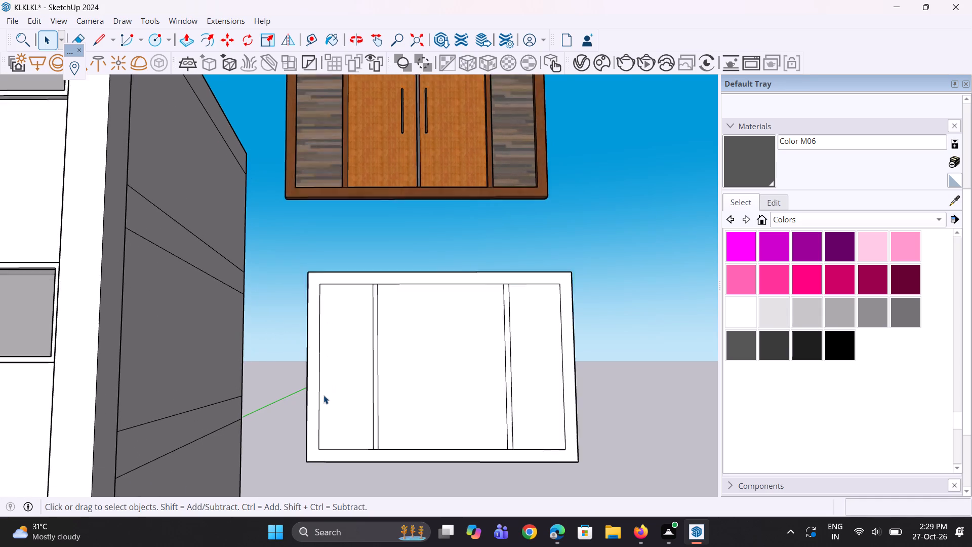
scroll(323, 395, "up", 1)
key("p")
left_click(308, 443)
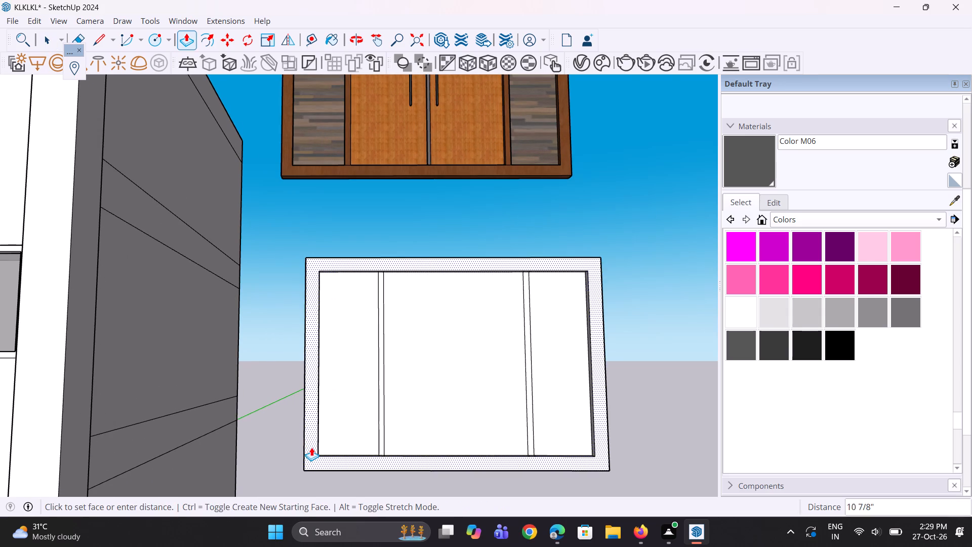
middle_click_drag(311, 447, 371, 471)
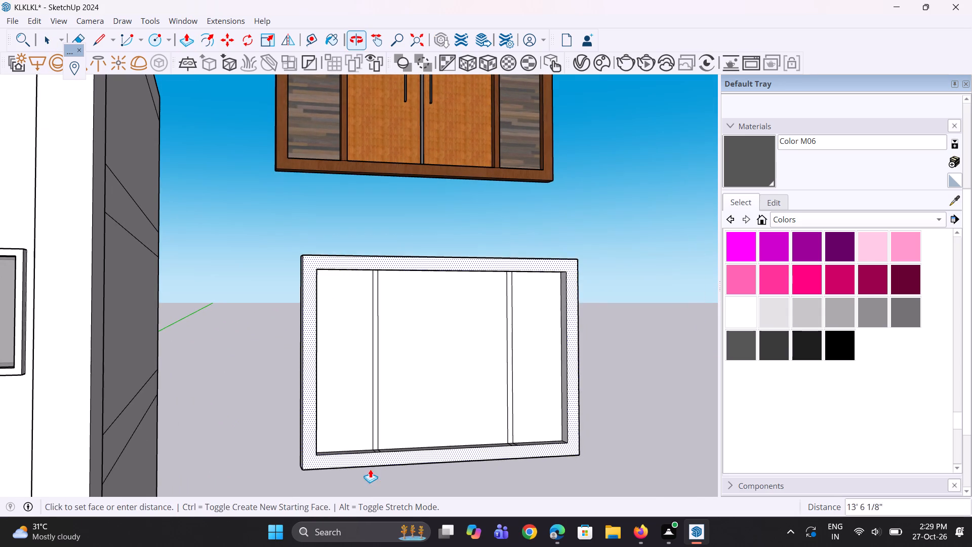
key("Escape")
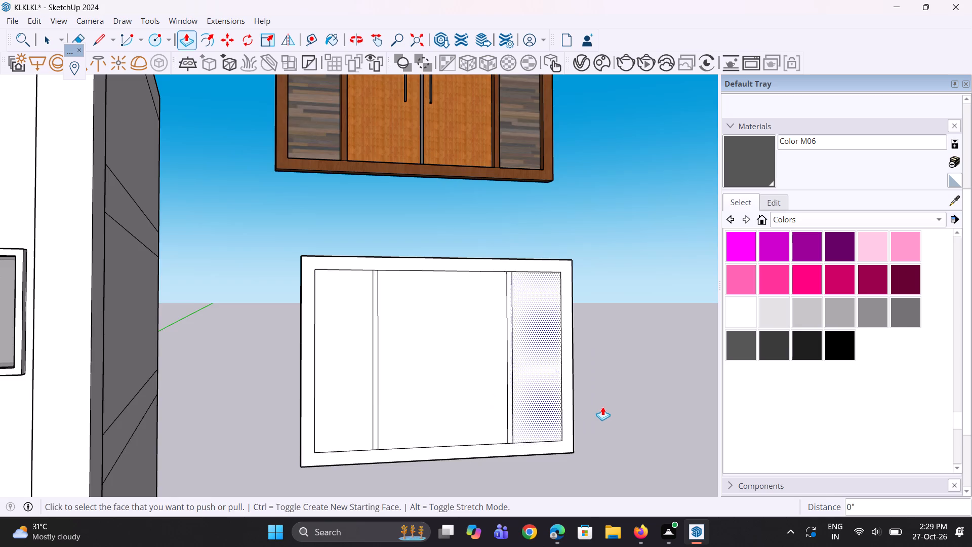
Push/Pull the outer frame border outward about 5 3/4" from the panel.
middle_click_drag(602, 407, 403, 458)
scroll(430, 473, "up", 2)
left_click(433, 462)
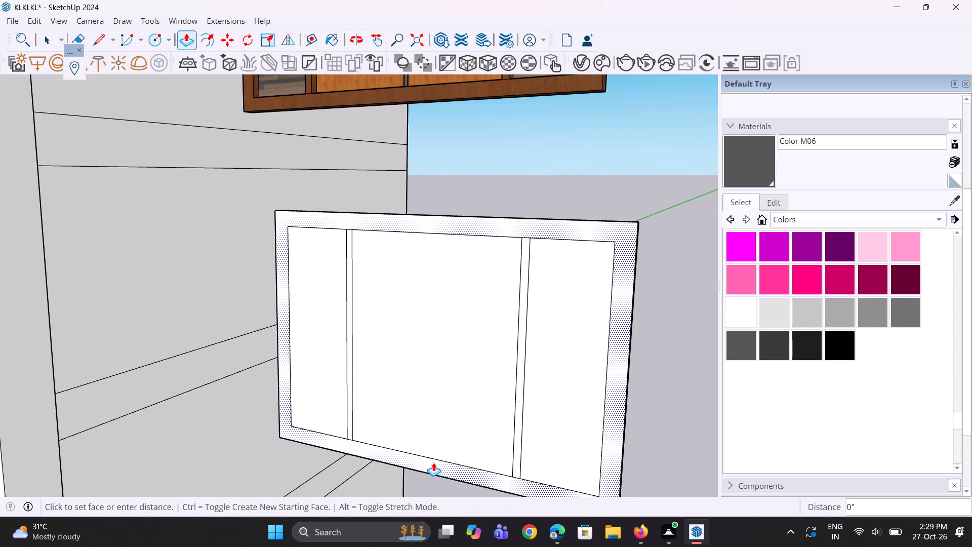
left_click(428, 464)
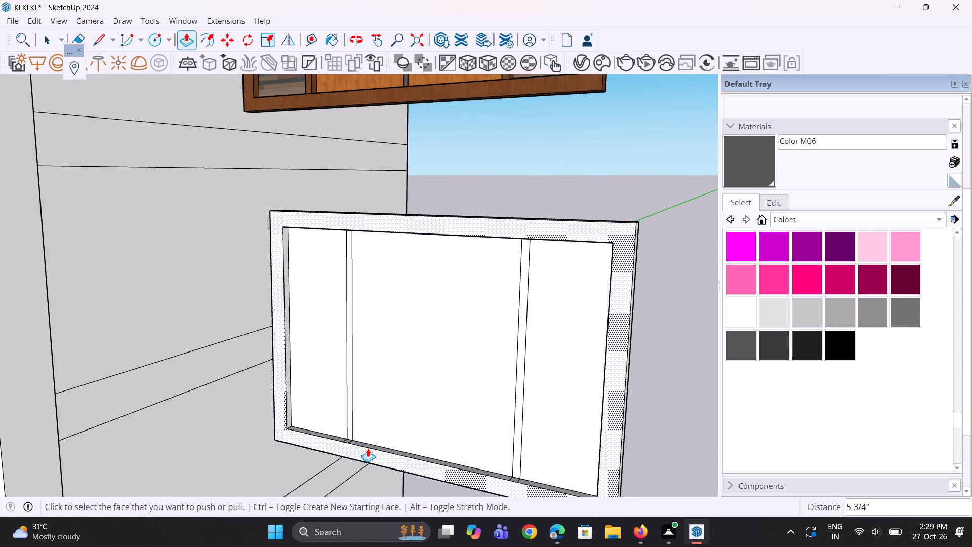
Extrude the left divider strip by the same 5 3/4" depth as the frame border.
scroll(357, 448, "up", 2)
left_click(344, 426)
key("Escape")
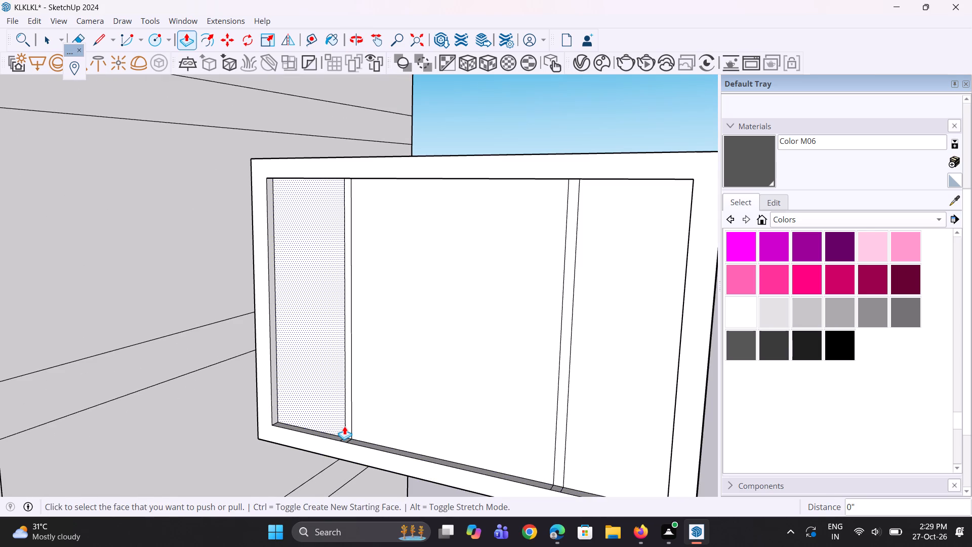
double_click(351, 423)
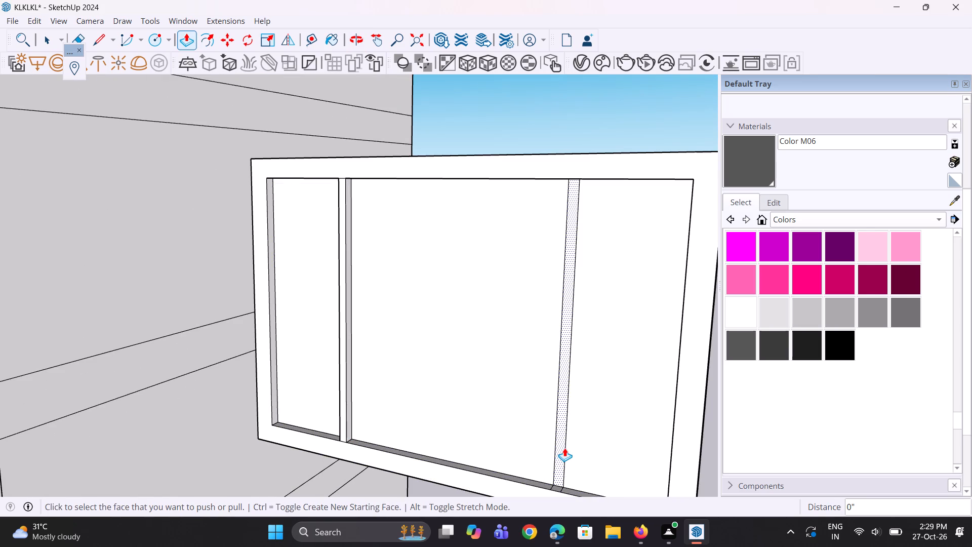
Extrude the right divider strip outward by the same depth as the left divider.
double_click(560, 450)
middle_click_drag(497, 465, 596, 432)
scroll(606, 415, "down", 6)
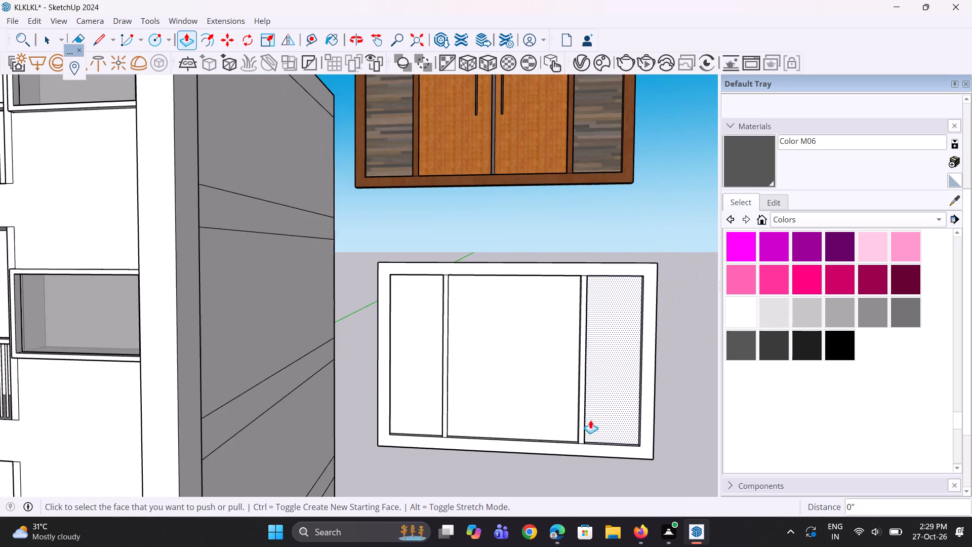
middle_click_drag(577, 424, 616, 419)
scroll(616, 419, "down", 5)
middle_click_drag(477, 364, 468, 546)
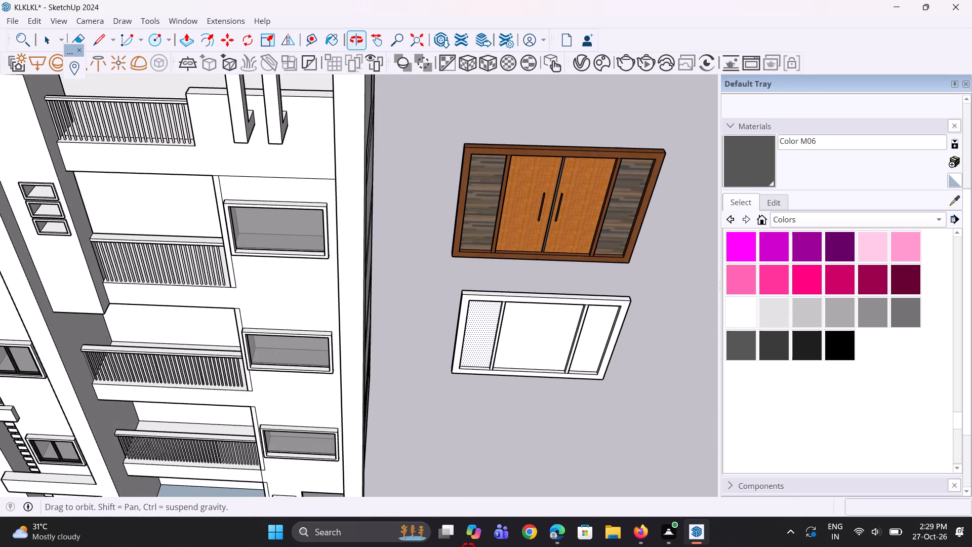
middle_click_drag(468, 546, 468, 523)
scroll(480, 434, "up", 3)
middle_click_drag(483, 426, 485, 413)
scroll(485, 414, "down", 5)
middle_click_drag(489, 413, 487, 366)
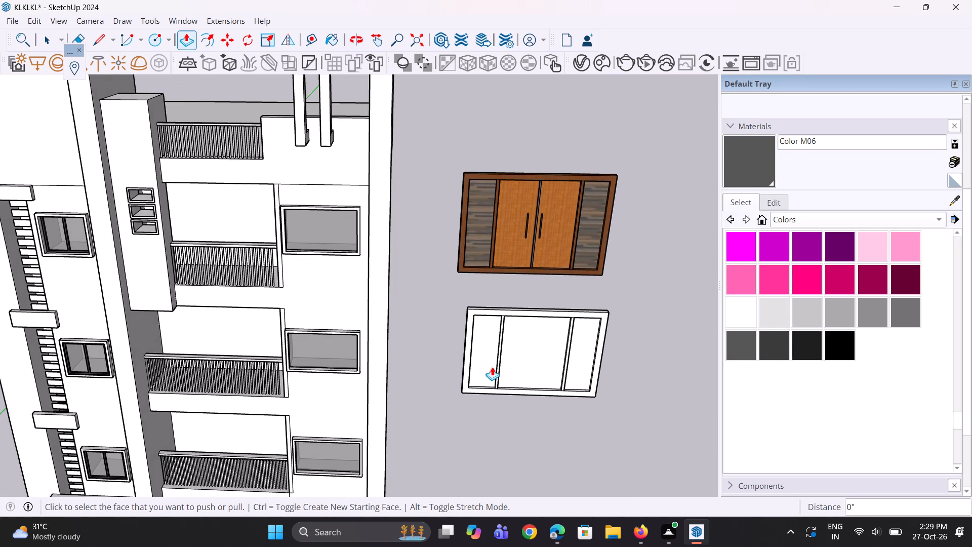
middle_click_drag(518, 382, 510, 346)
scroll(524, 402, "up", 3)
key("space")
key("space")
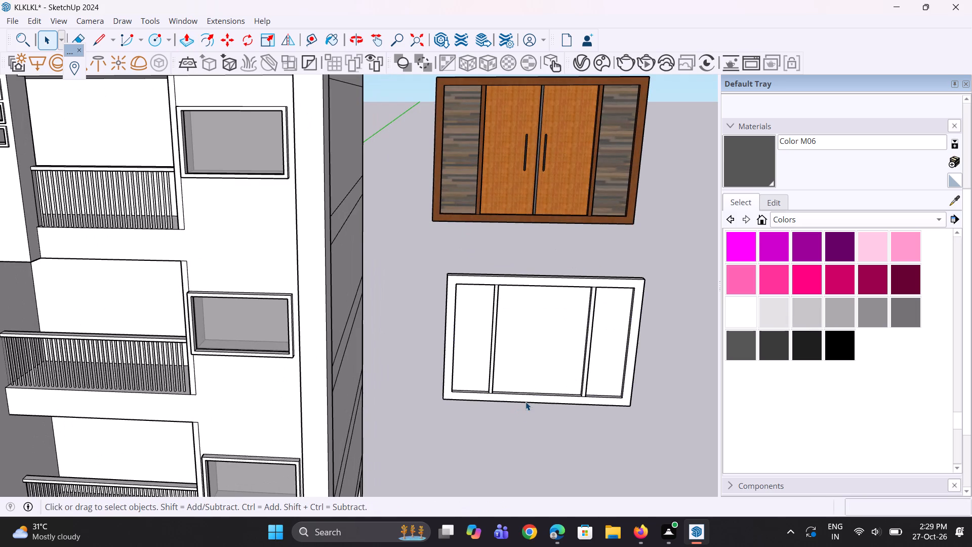
Copy the left divider's inner base edge about 9' 5 11/16" across to the right divider, dividing the distance by 2 for a centre line.
scroll(525, 402, "down", 3)
middle_click_drag(589, 403, 534, 374)
scroll(524, 409, "up", 11)
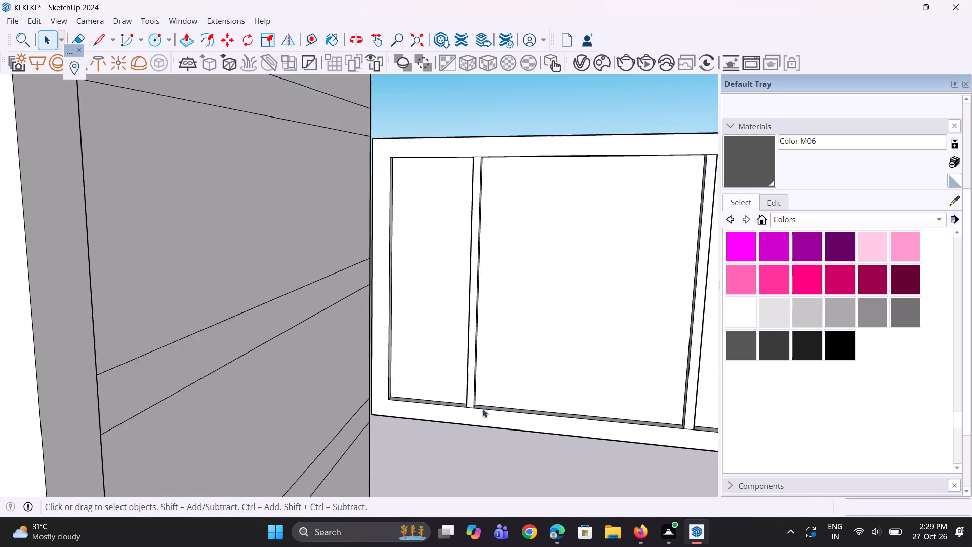
scroll(482, 409, "up", 1)
left_click(473, 383)
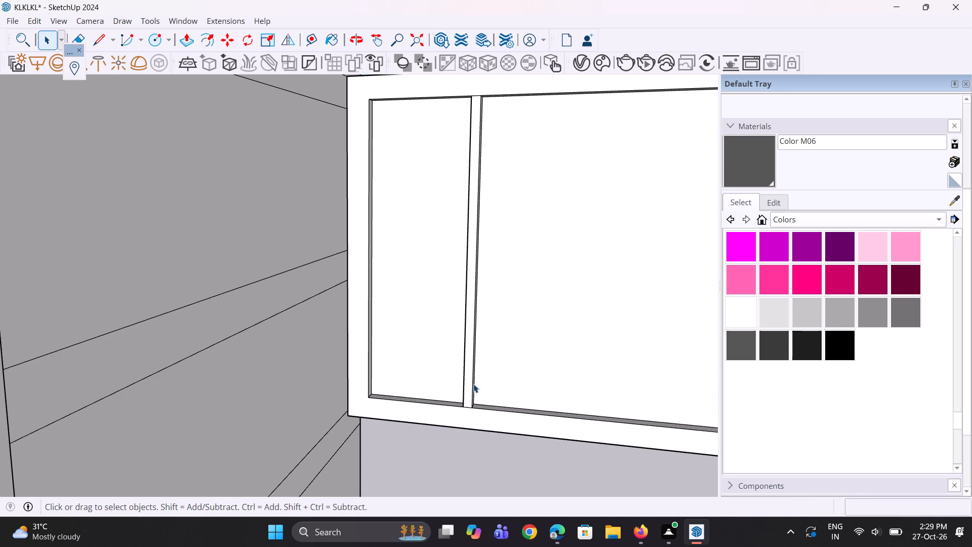
scroll(429, 356, "down", 4)
middle_click_drag(559, 431, 462, 424)
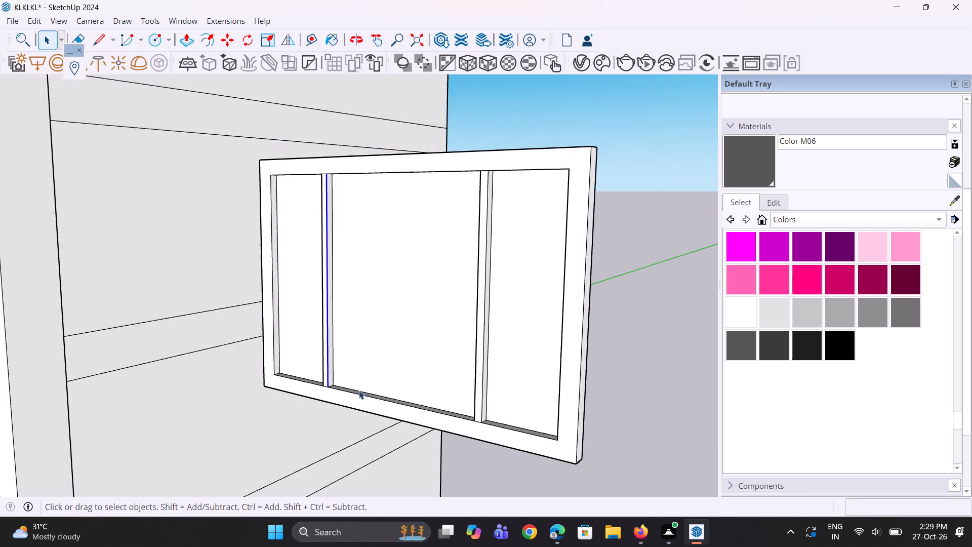
scroll(350, 387, "up", 4)
left_click(333, 370)
middle_click_drag(338, 389, 367, 400)
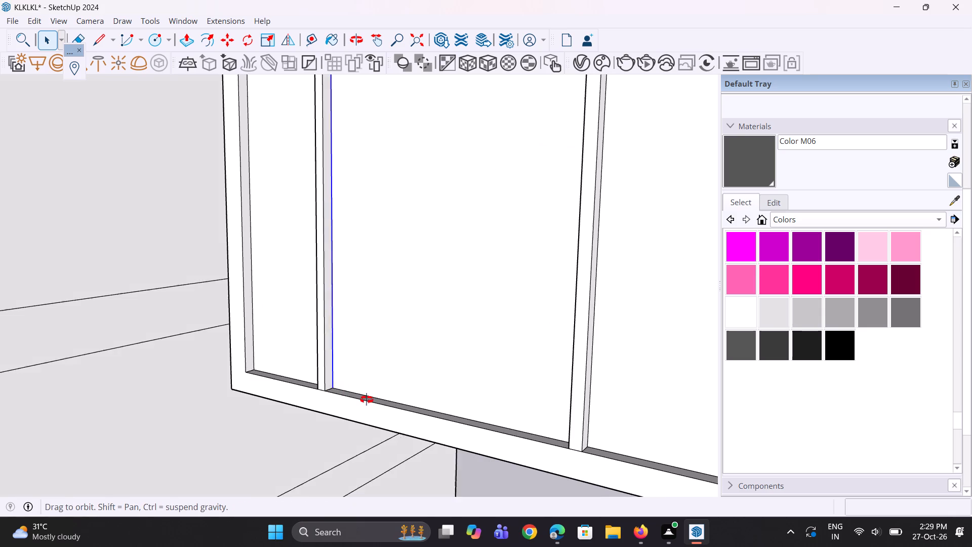
middle_click_drag(367, 400, 415, 396)
key("m")
scroll(356, 390, "up", 4)
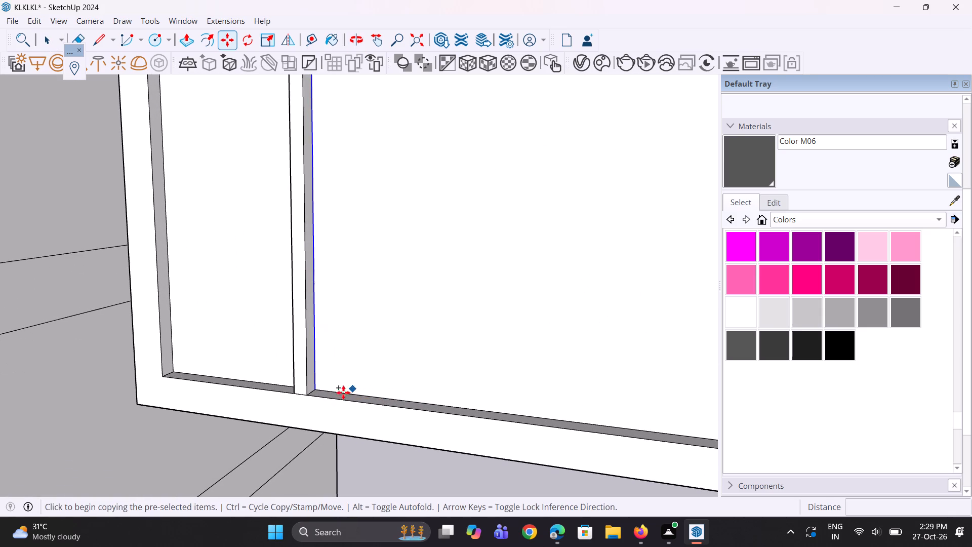
left_click(318, 390)
middle_click_drag(374, 398, 486, 407)
scroll(455, 400, "down", 2)
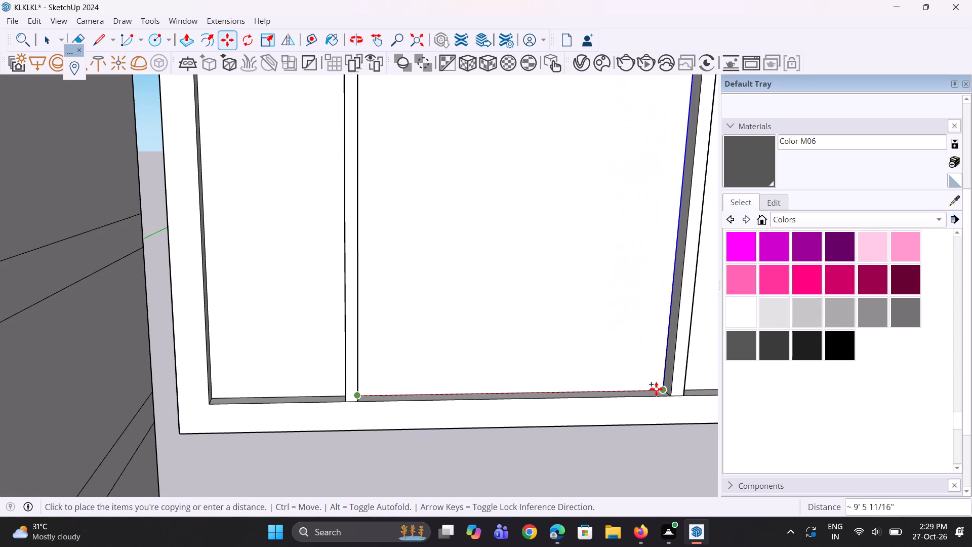
left_click(656, 389)
type("/2")
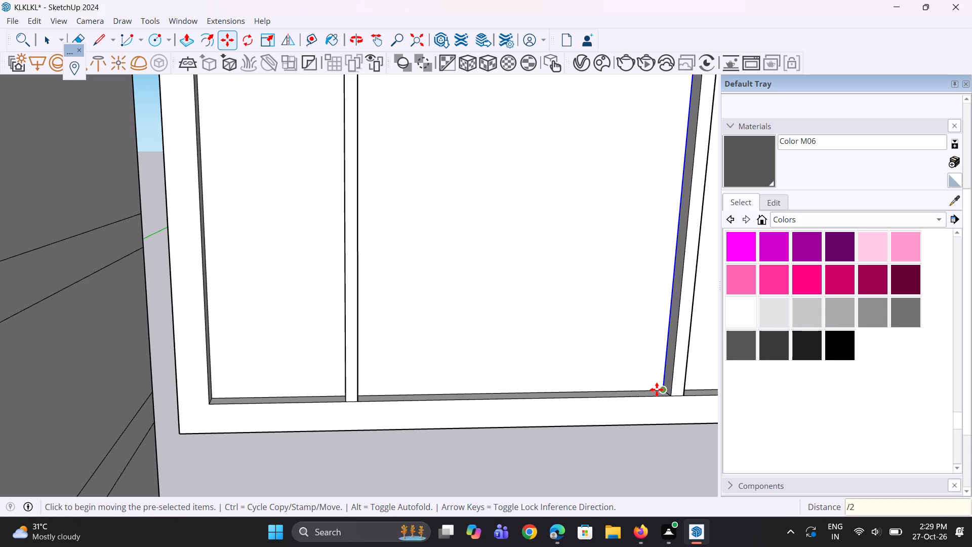
key("Return")
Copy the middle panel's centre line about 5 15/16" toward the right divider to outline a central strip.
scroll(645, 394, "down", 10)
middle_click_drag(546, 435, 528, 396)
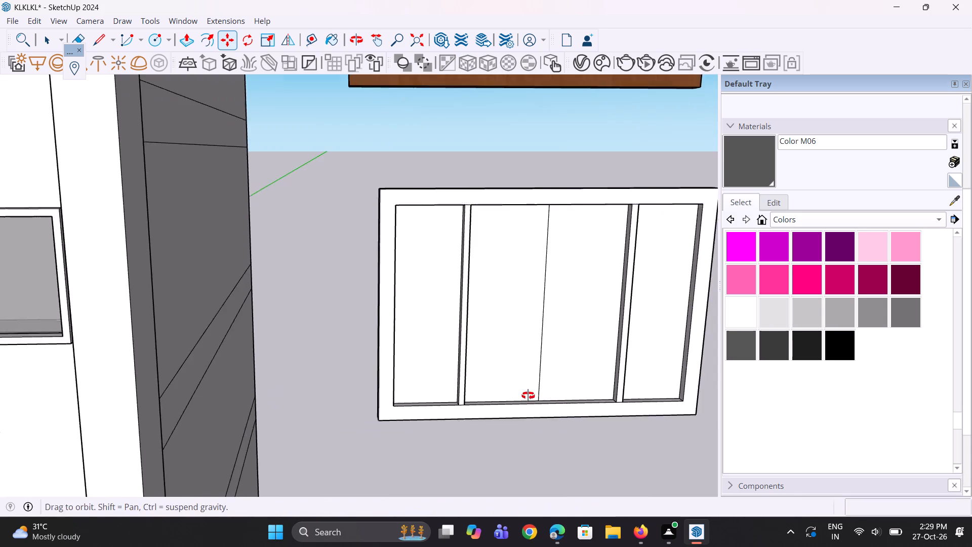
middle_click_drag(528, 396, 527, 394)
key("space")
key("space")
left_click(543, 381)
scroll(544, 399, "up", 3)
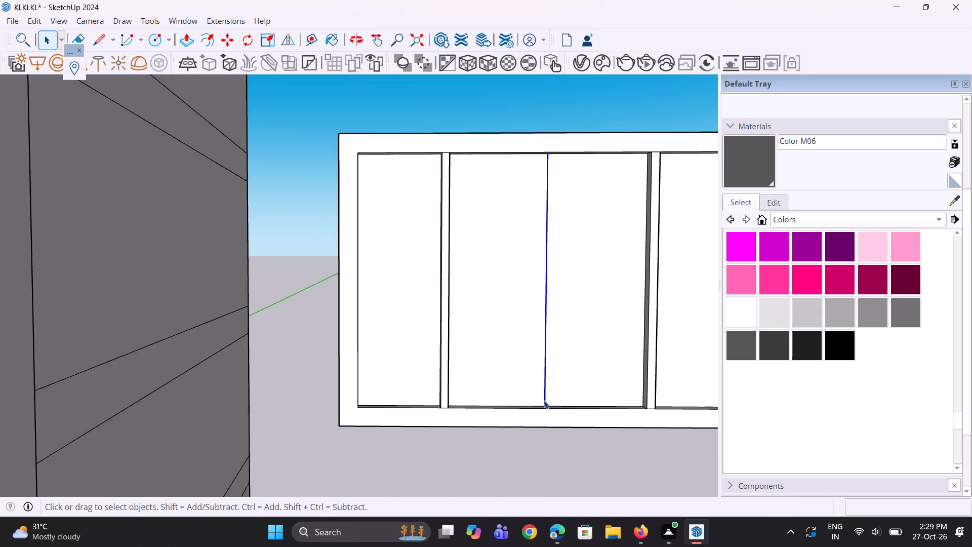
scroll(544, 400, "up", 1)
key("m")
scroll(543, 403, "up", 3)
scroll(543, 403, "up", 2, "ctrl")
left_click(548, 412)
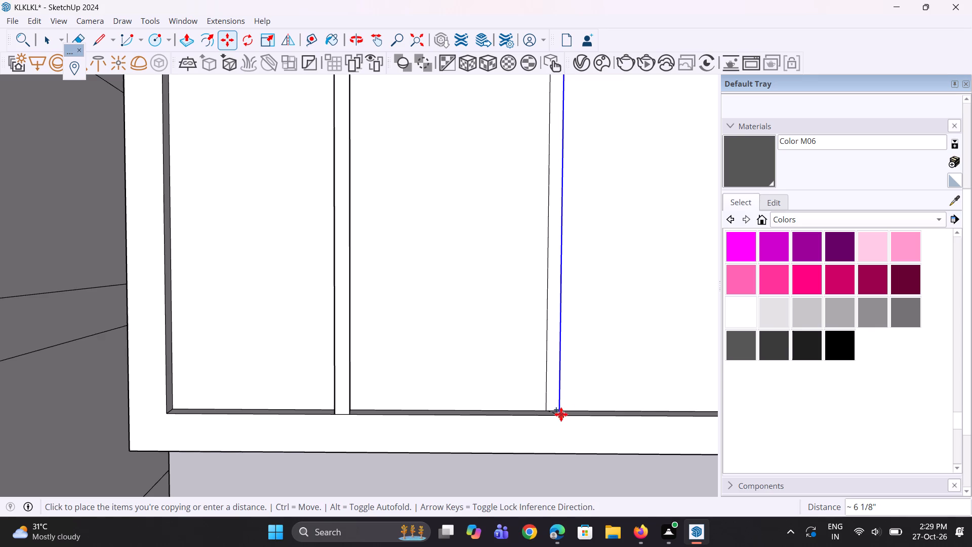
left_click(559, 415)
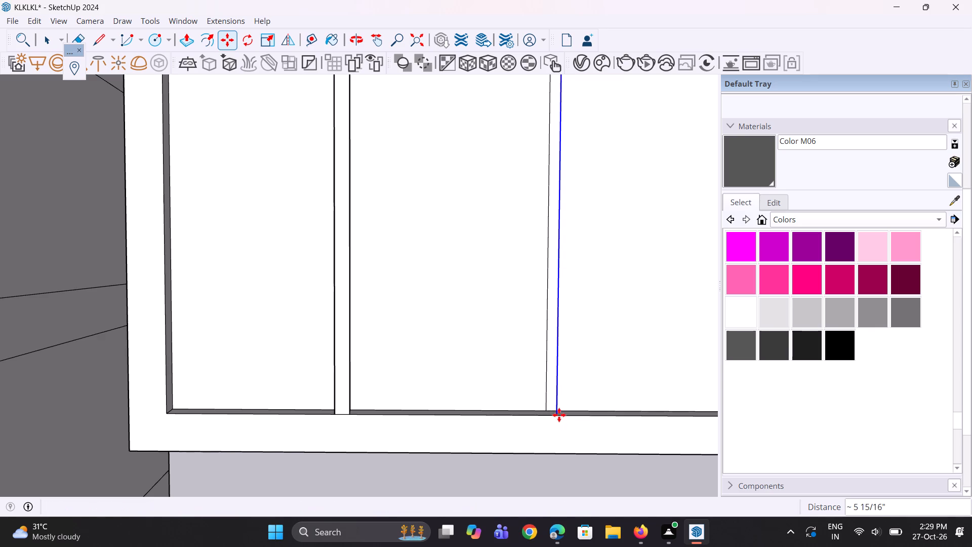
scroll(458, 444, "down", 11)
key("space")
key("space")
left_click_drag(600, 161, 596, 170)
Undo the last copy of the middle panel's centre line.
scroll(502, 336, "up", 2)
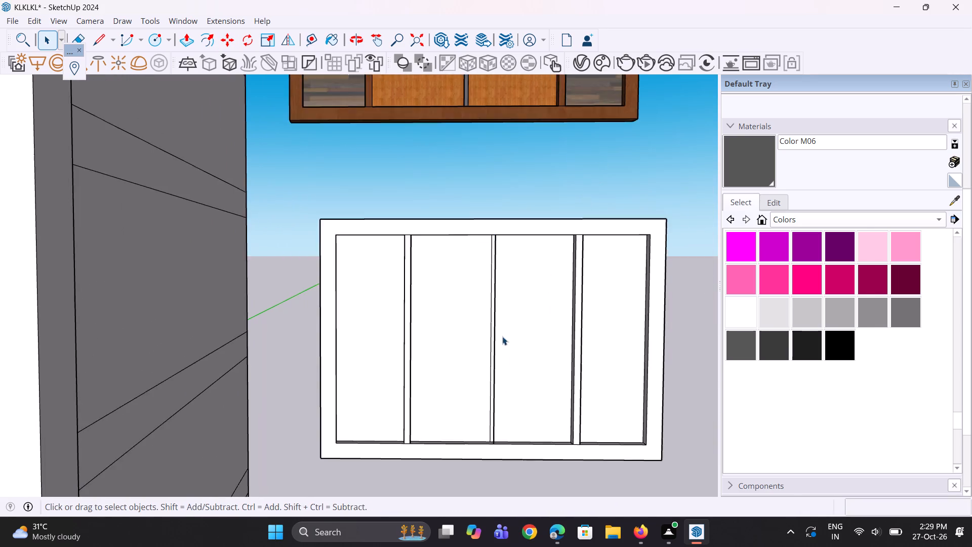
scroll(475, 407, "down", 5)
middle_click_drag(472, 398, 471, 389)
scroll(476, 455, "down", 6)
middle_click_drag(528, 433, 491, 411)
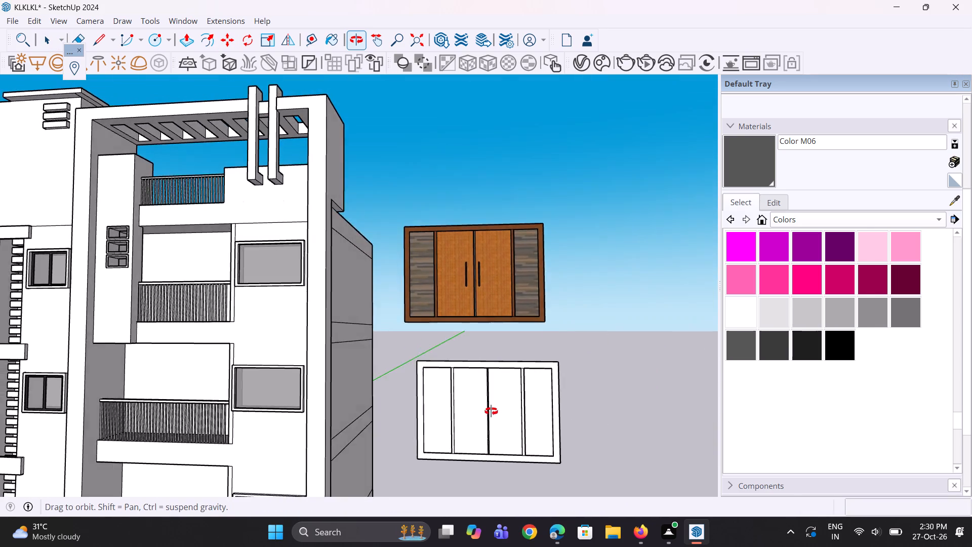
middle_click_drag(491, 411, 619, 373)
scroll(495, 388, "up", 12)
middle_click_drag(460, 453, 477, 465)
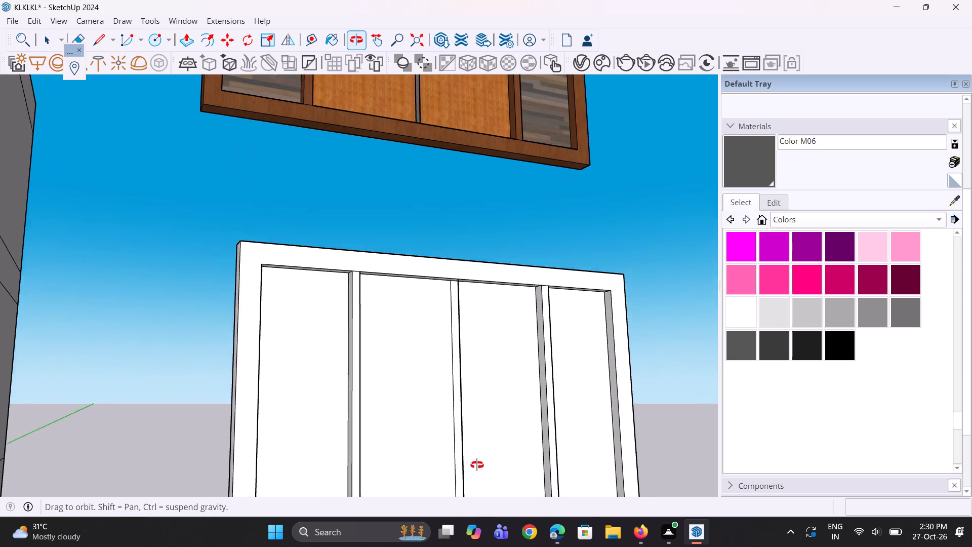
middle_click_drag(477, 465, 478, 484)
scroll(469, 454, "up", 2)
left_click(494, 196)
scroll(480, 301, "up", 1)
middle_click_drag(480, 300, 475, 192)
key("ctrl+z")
Copy the middle panel's centre line about 2" toward the right divider to outline a narrow central strip.
scroll(393, 335, "down", 5)
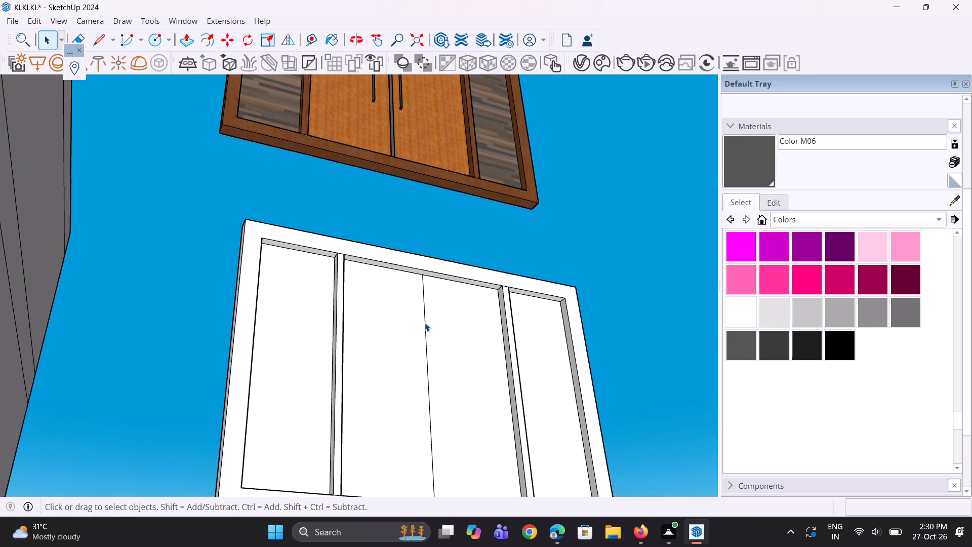
left_click(425, 323)
scroll(430, 268, "up", 10)
key("m")
scroll(411, 309, "up", 3)
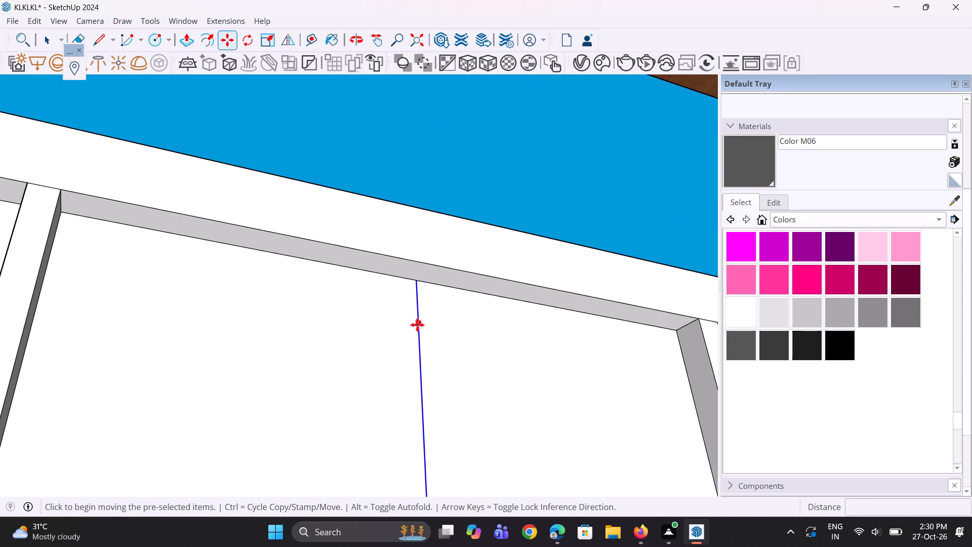
left_click(418, 283)
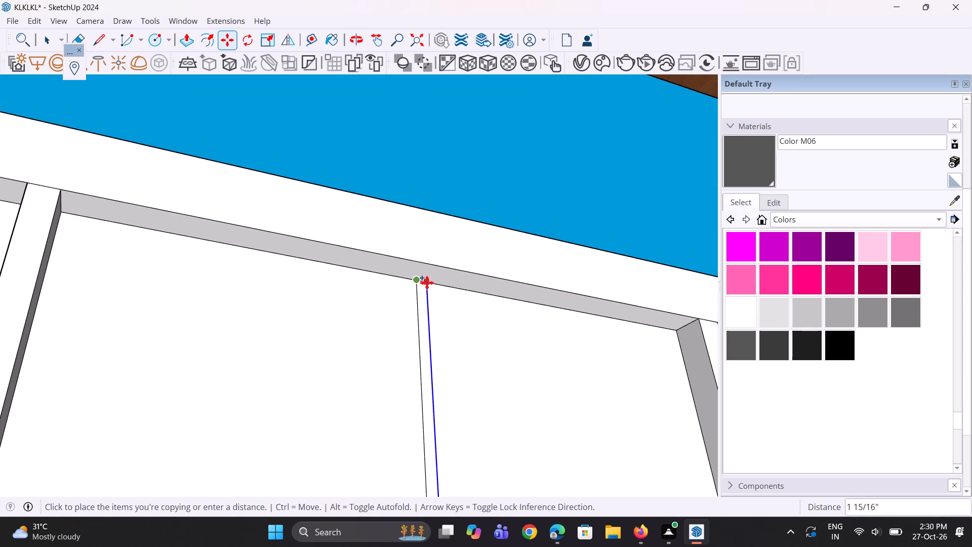
left_click(428, 285)
key("space")
left_click(491, 206)
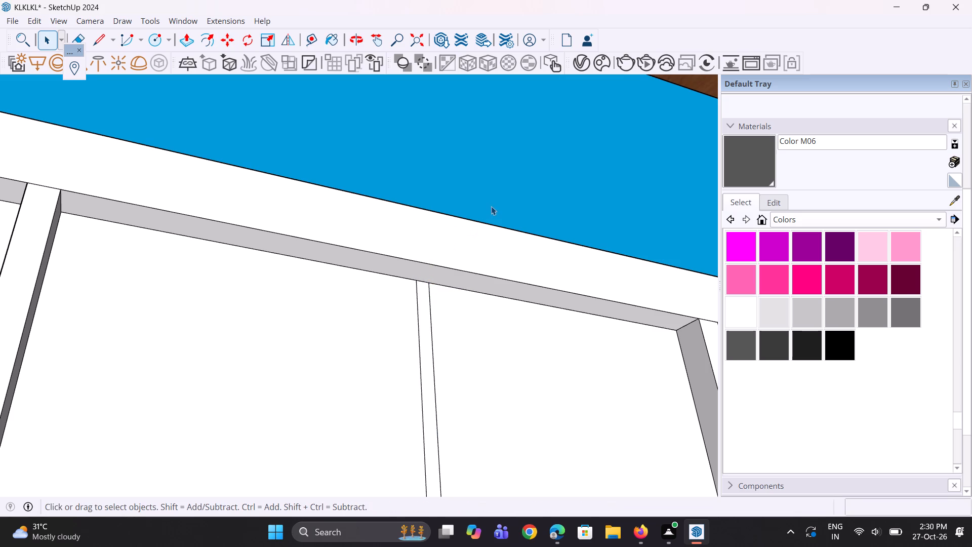
Draw a bracket-shaped handle path beside the central strip on its right-hand door, using one long vertical line with a short line at each end.
scroll(466, 218, "down", 5)
scroll(357, 235, "down", 6)
middle_click_drag(370, 284, 364, 468)
scroll(397, 361, "up", 2)
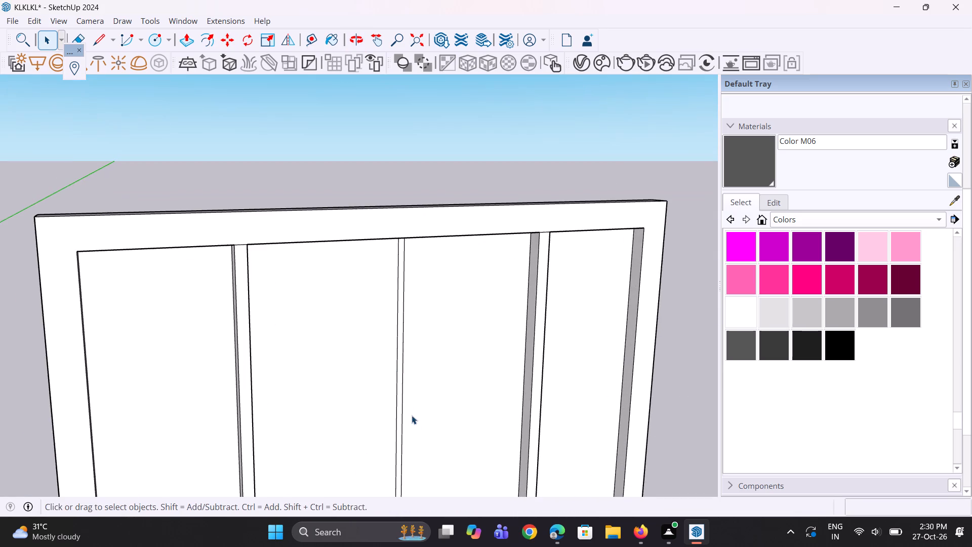
scroll(386, 356, "down", 9)
scroll(408, 470, "up", 7)
key("l")
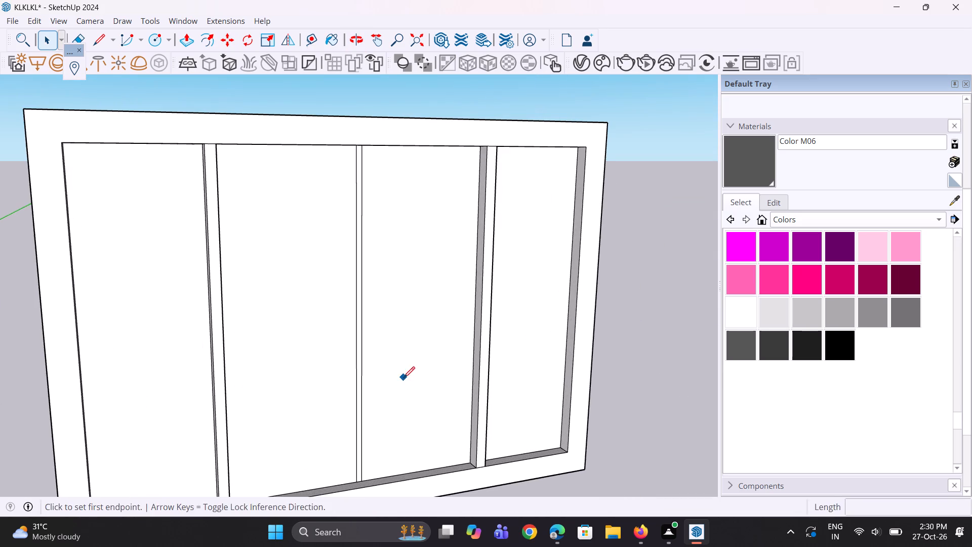
middle_click_drag(404, 378, 458, 346)
scroll(379, 317, "up", 6)
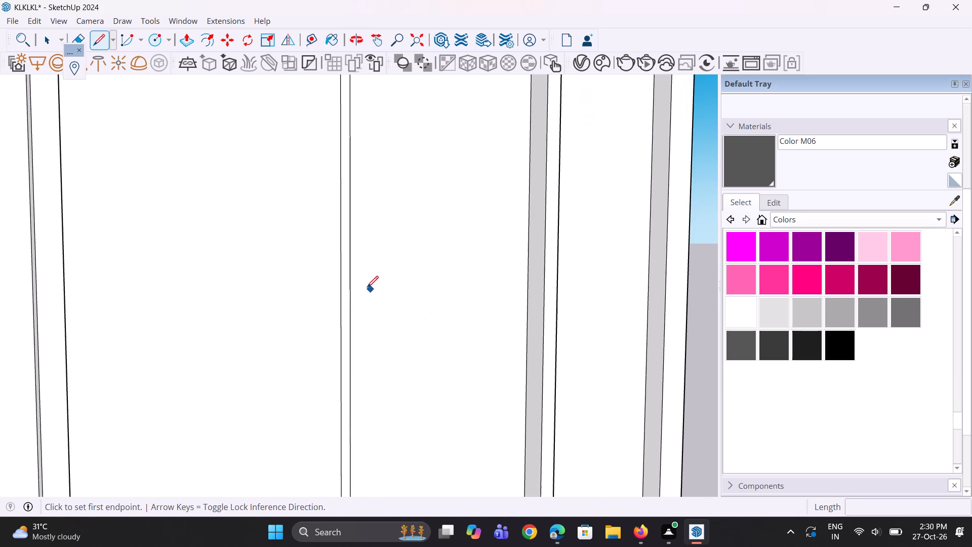
left_click(358, 282)
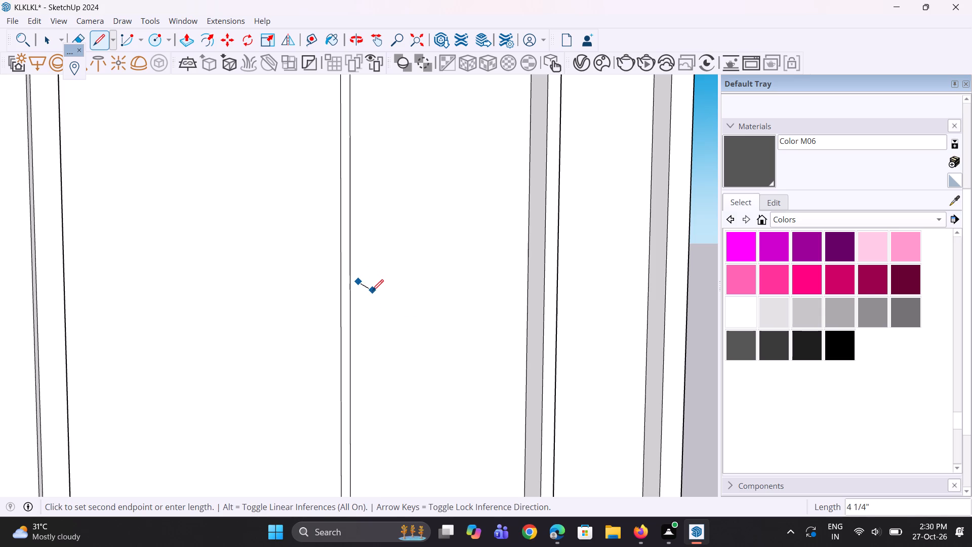
scroll(372, 289, "up", 4)
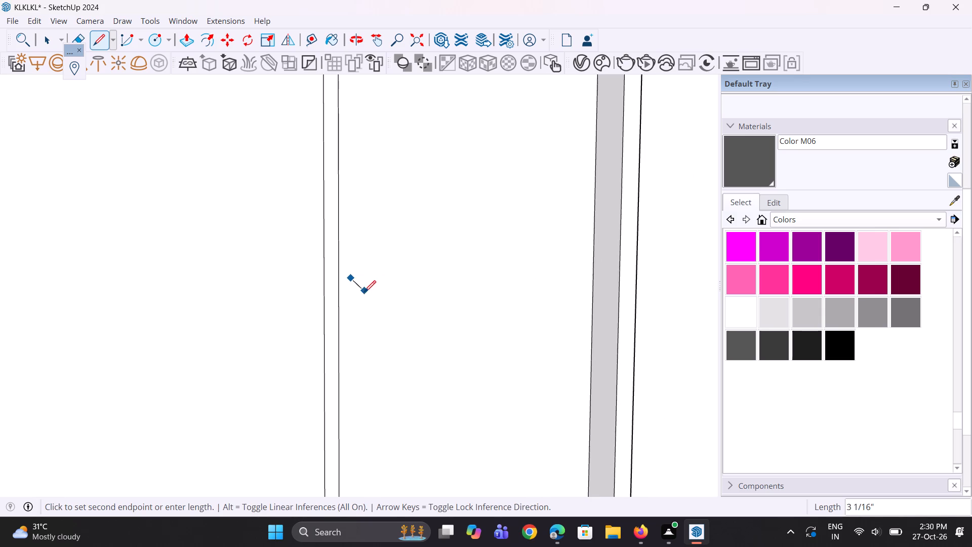
left_click(368, 286)
scroll(382, 347, "down", 4)
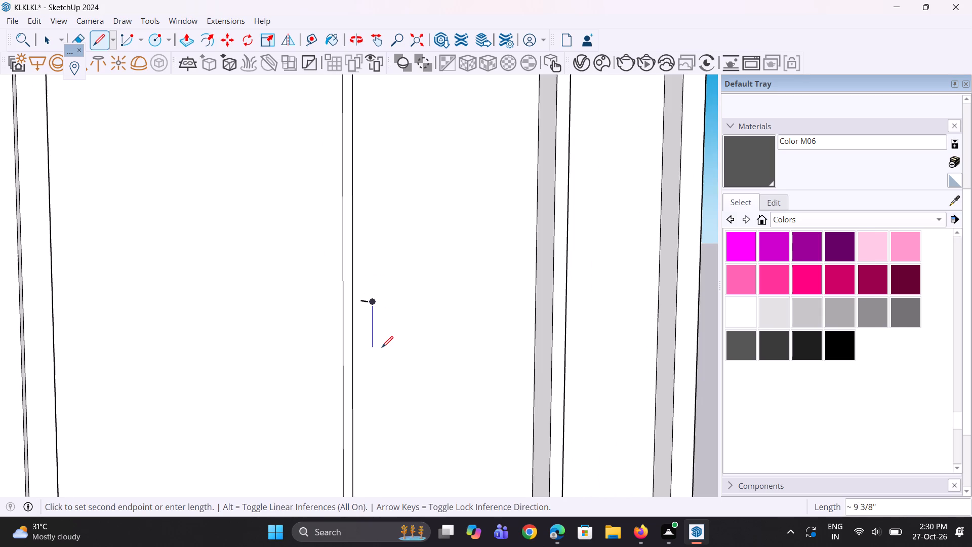
left_click(379, 478)
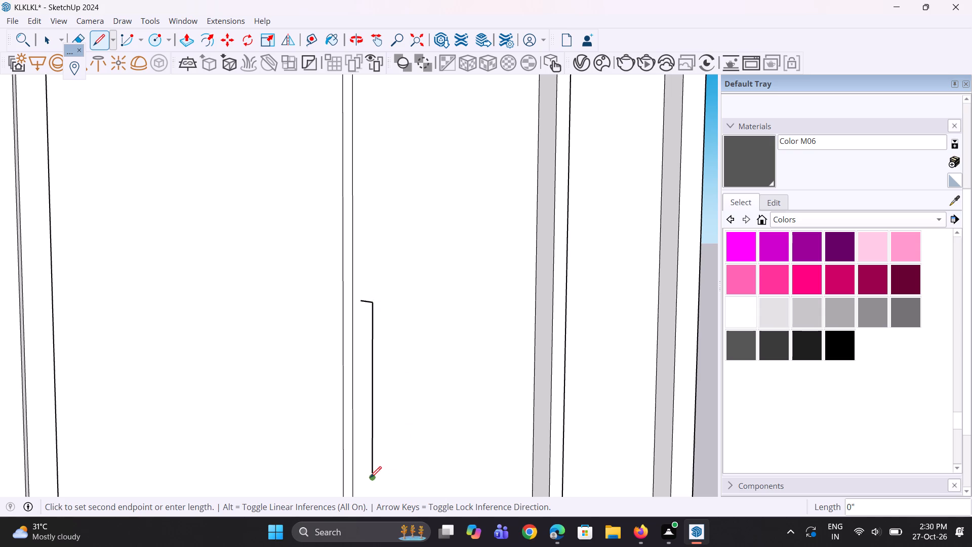
left_click(362, 471)
key("space")
key("space")
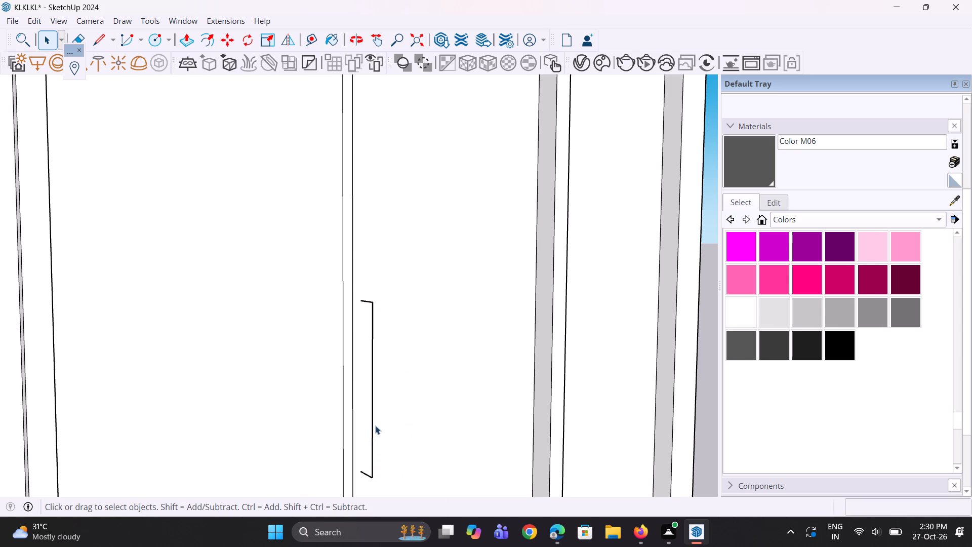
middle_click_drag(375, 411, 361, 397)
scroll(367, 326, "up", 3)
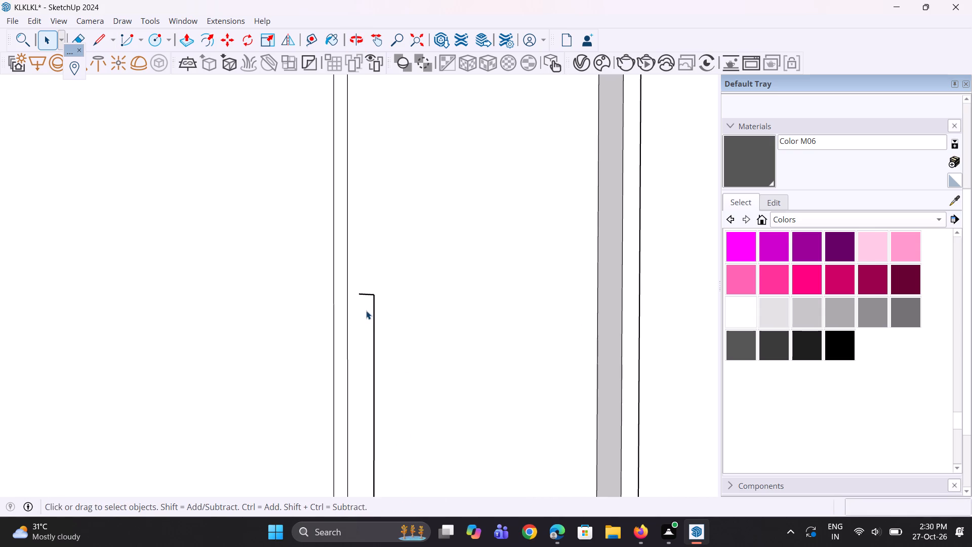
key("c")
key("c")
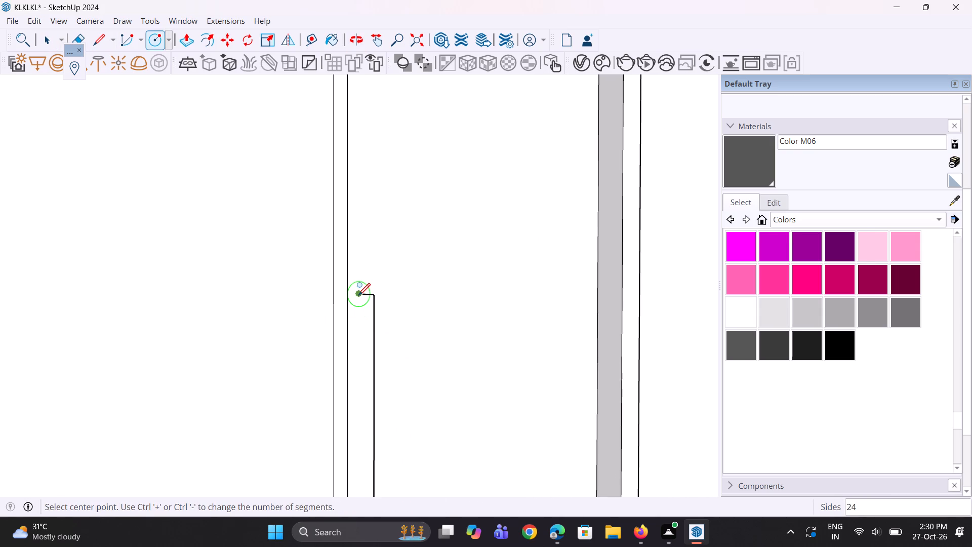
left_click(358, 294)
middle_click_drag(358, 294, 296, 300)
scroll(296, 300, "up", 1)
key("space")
Move the whole bracket-shaped handle path about 6 3/4" across the right-hand door, away from the central strip.
left_click(379, 301)
scroll(379, 298, "up", 1)
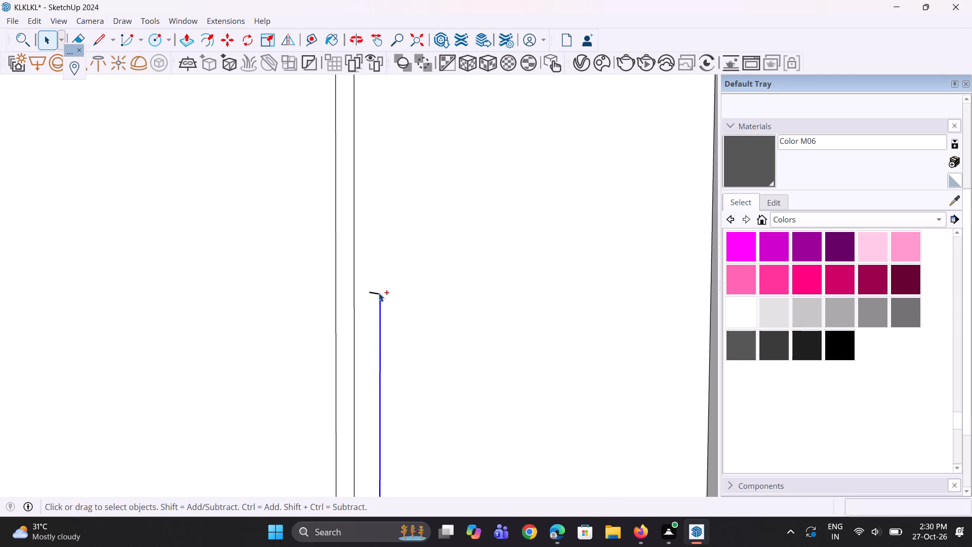
left_click(379, 293, "ctrl")
scroll(378, 259, "down", 8)
scroll(411, 478, "up", 3)
scroll(359, 394, "up", 5)
left_click(361, 385, "ctrl")
left_click_drag(361, 387, 358, 400)
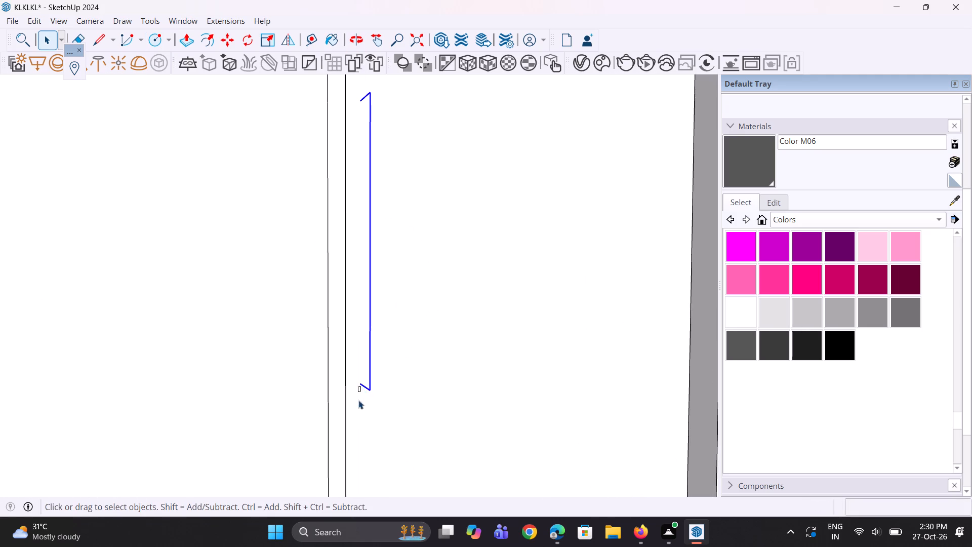
left_click_drag(358, 400, 361, 400)
scroll(363, 390, "up", 5)
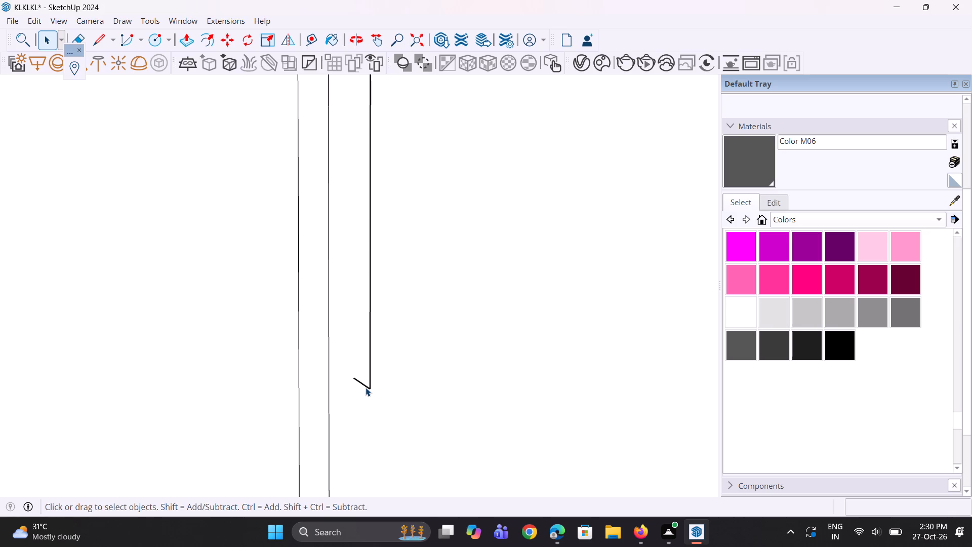
left_click(366, 385)
scroll(369, 376, "up", 2, "ctrl")
left_click(370, 373, "ctrl")
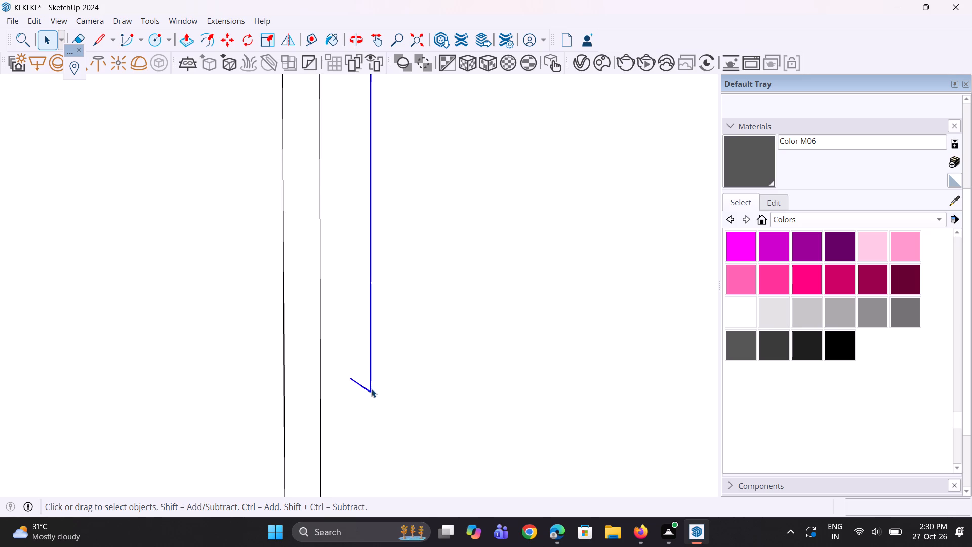
middle_click_drag(371, 388, 484, 365)
scroll(450, 465, "down", 12)
scroll(459, 206, "up", 3)
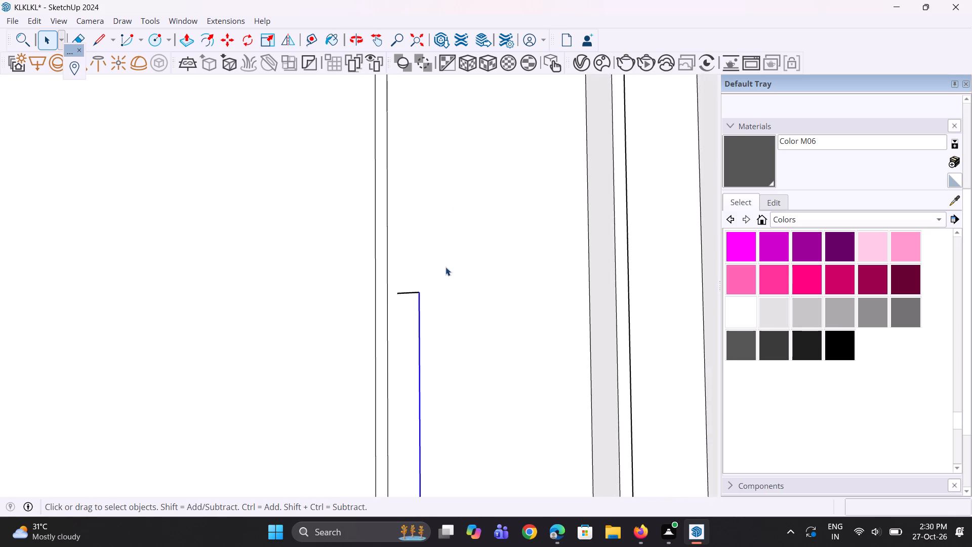
scroll(442, 274, "up", 7)
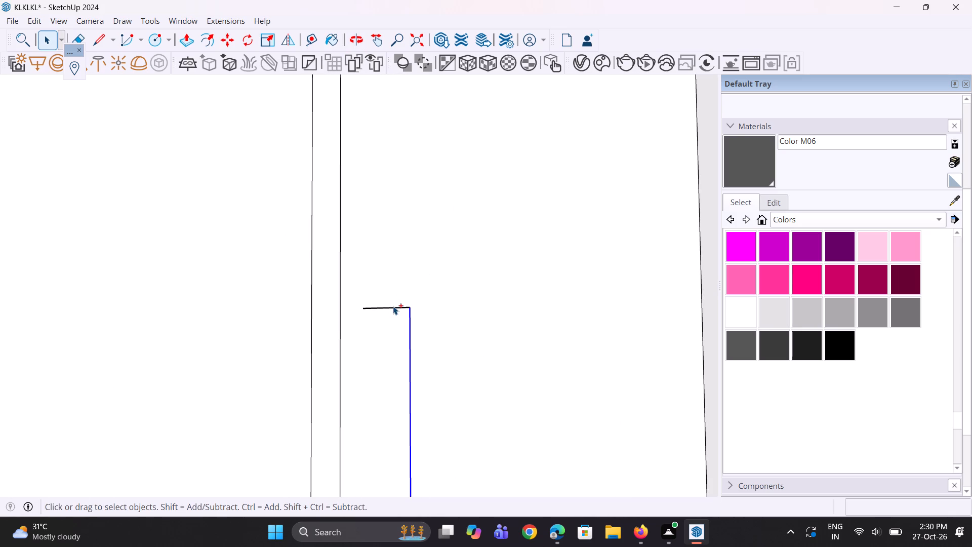
left_click(395, 305, "ctrl")
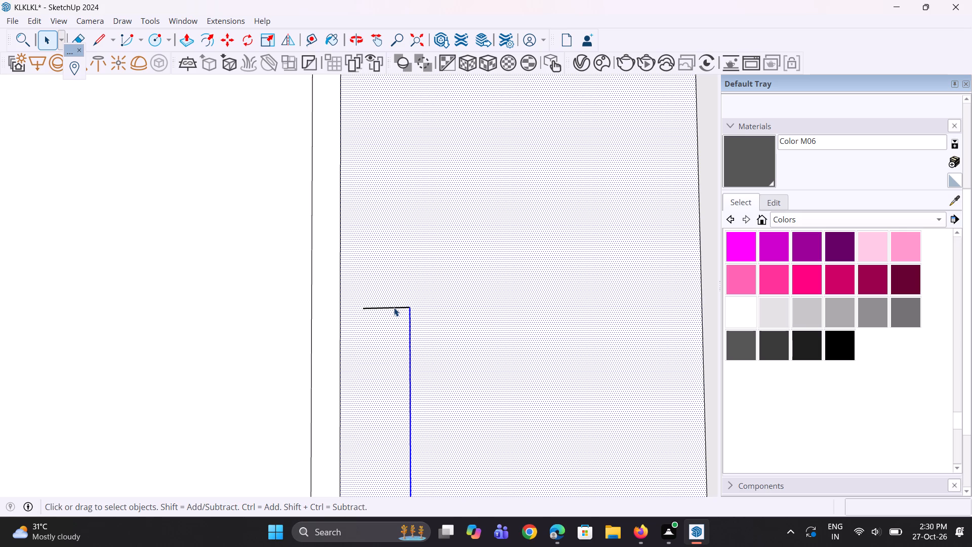
left_click(394, 307)
left_click(408, 315)
left_click(408, 306)
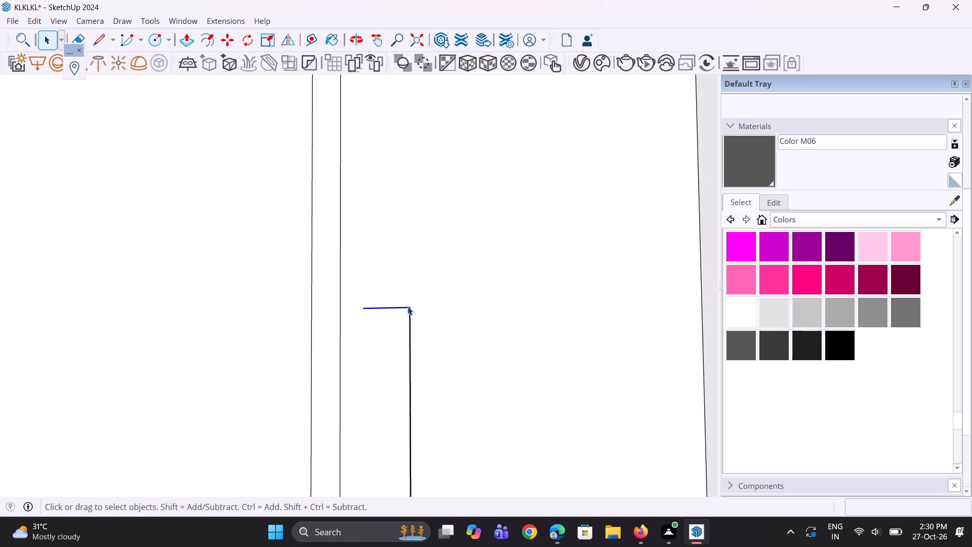
left_click(410, 312)
scroll(430, 280, "down", 12)
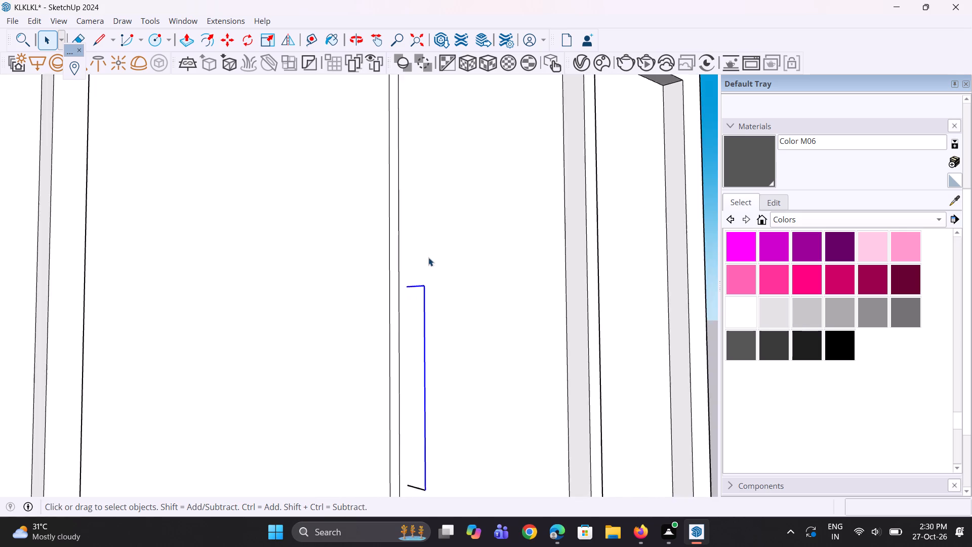
scroll(428, 257, "down", 4)
scroll(460, 458, "up", 4)
scroll(415, 376, "up", 12)
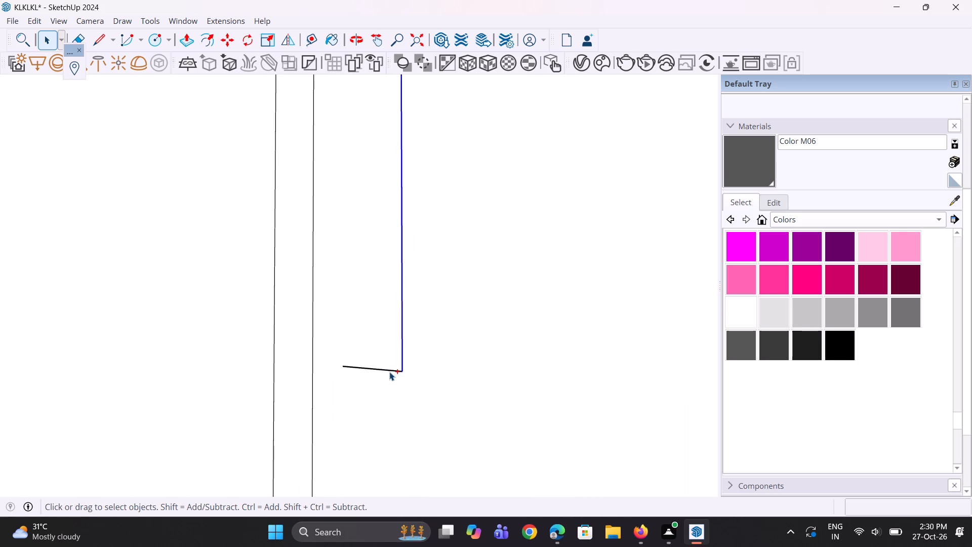
left_click(391, 370, "ctrl")
key("m")
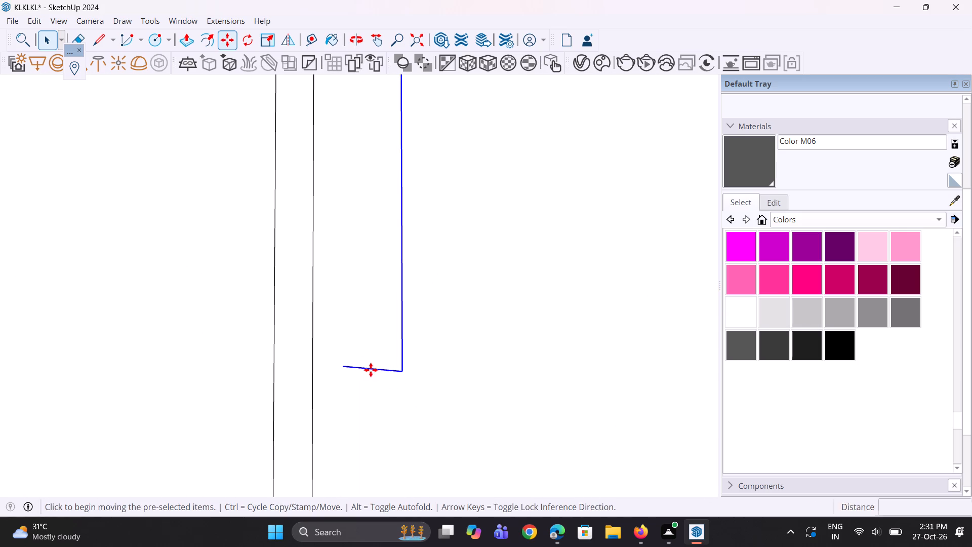
left_click(338, 368)
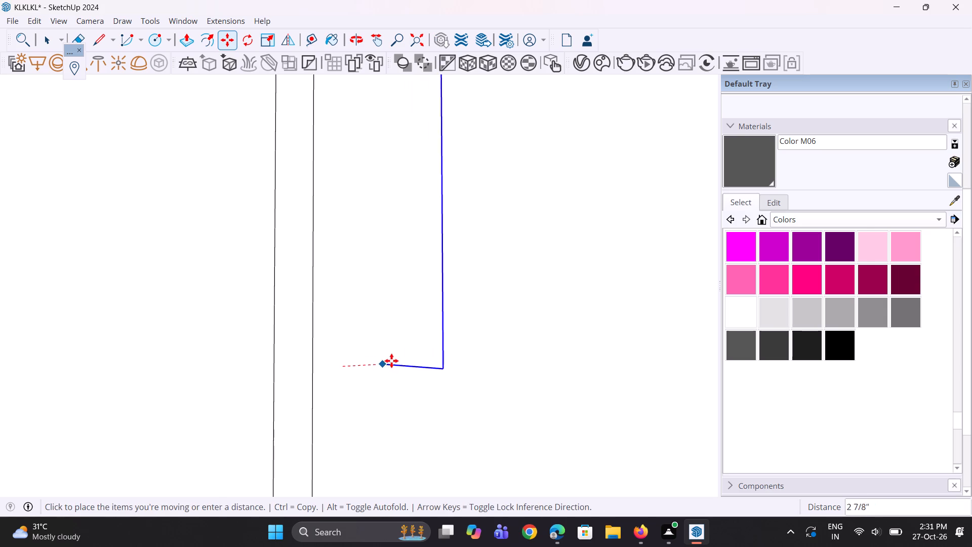
left_click(430, 360)
Shift the handle path slightly back toward the central strip.
scroll(432, 370, "down", 10)
middle_click_drag(440, 407, 386, 390)
scroll(422, 378, "up", 3)
left_click(440, 369)
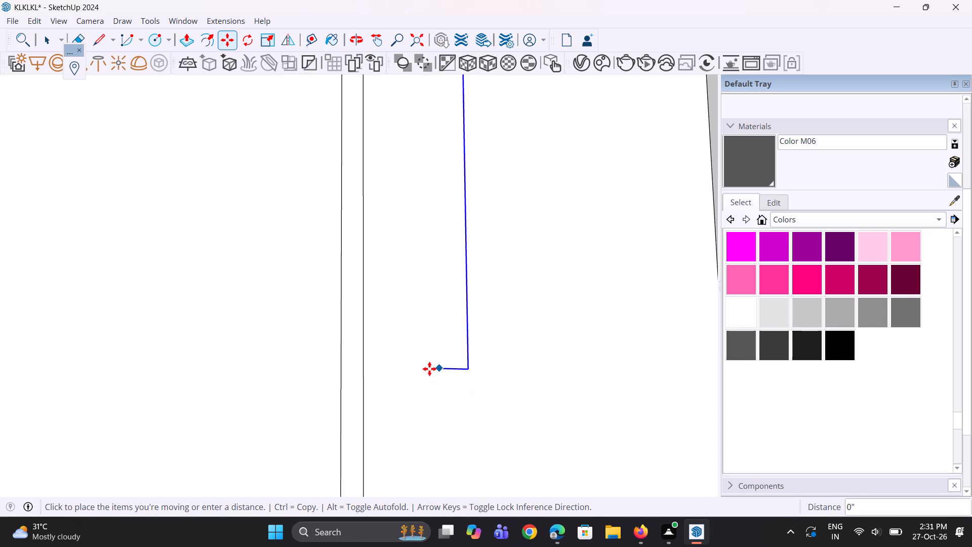
left_click(419, 370)
Copy the handle path about 1' 3 1/8" across the central strip onto the left-hand door.
scroll(428, 384, "down", 7)
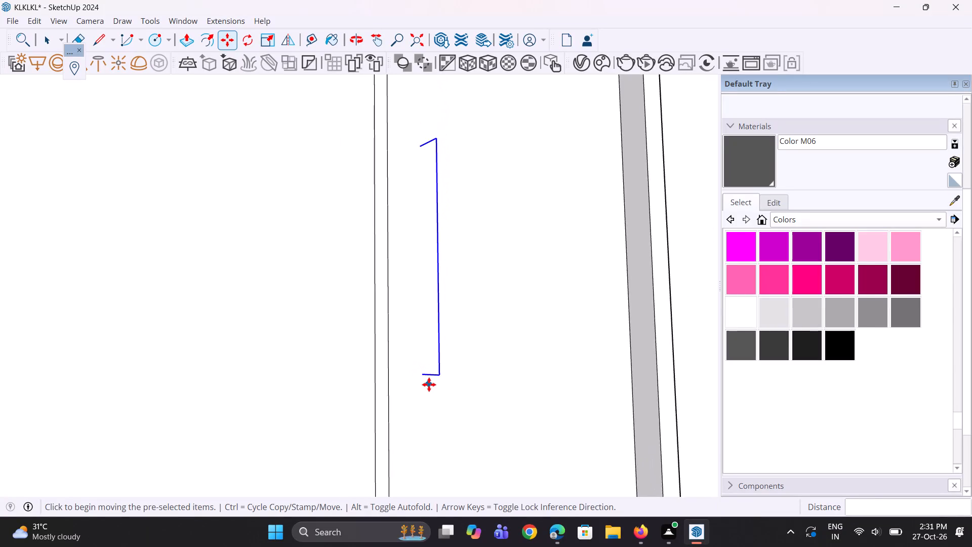
scroll(429, 384, "down", 2)
scroll(429, 384, "up", 2)
key("m")
scroll(429, 384, "up", 3)
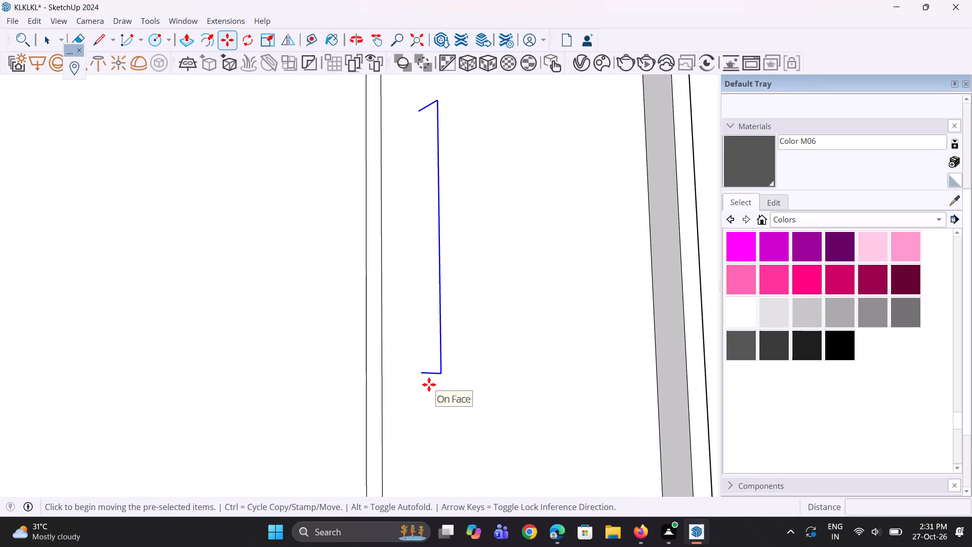
left_click(424, 374)
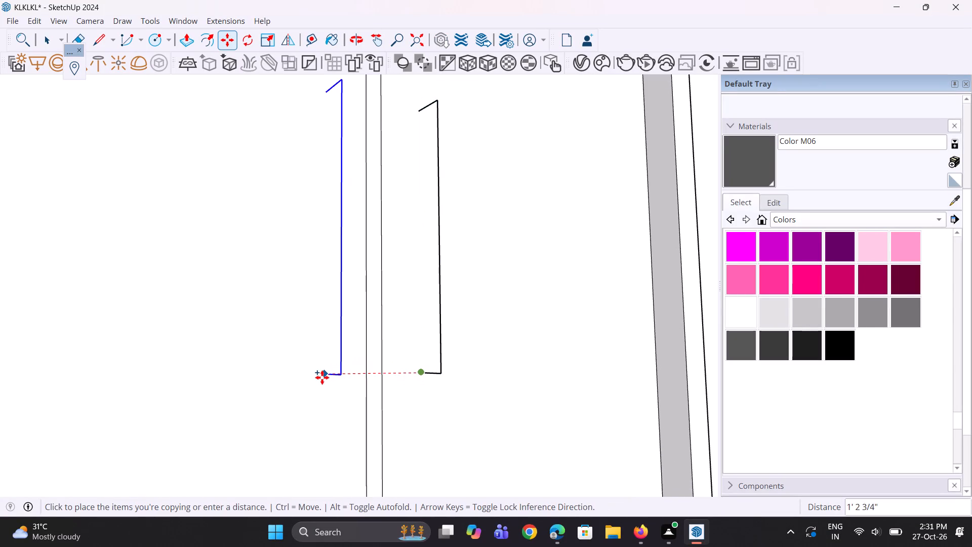
left_click(322, 381)
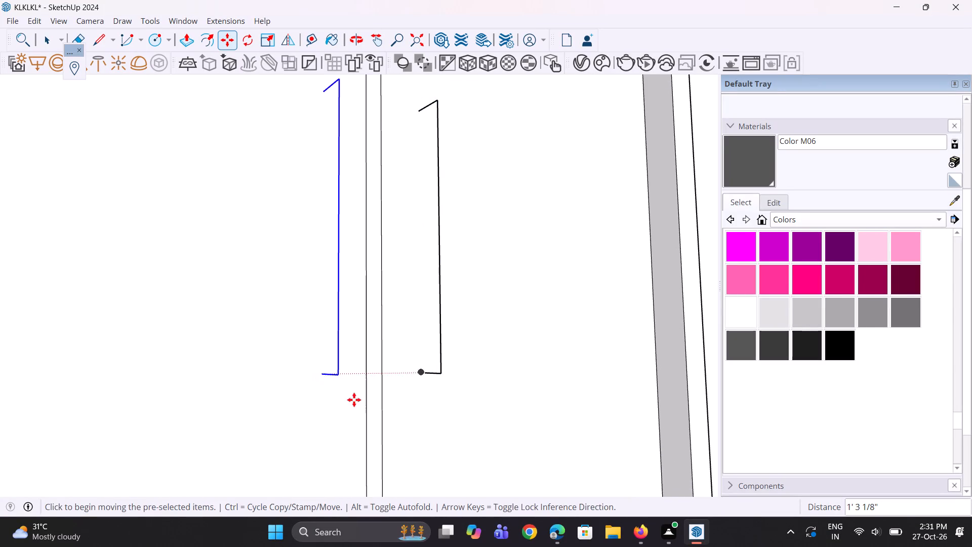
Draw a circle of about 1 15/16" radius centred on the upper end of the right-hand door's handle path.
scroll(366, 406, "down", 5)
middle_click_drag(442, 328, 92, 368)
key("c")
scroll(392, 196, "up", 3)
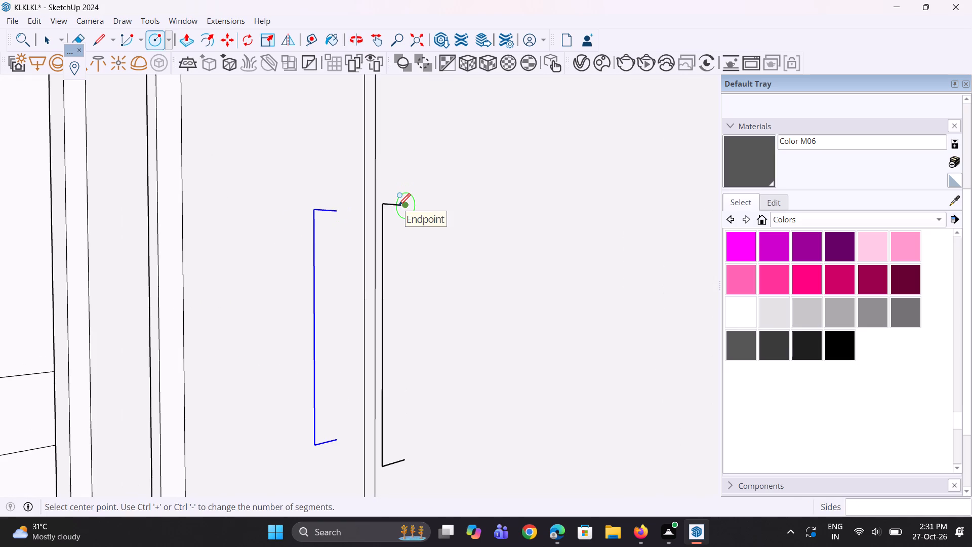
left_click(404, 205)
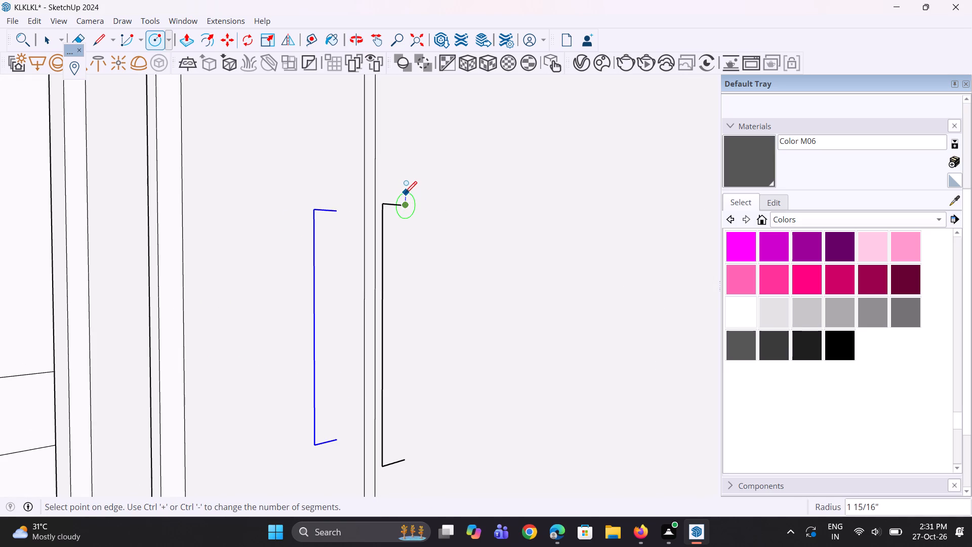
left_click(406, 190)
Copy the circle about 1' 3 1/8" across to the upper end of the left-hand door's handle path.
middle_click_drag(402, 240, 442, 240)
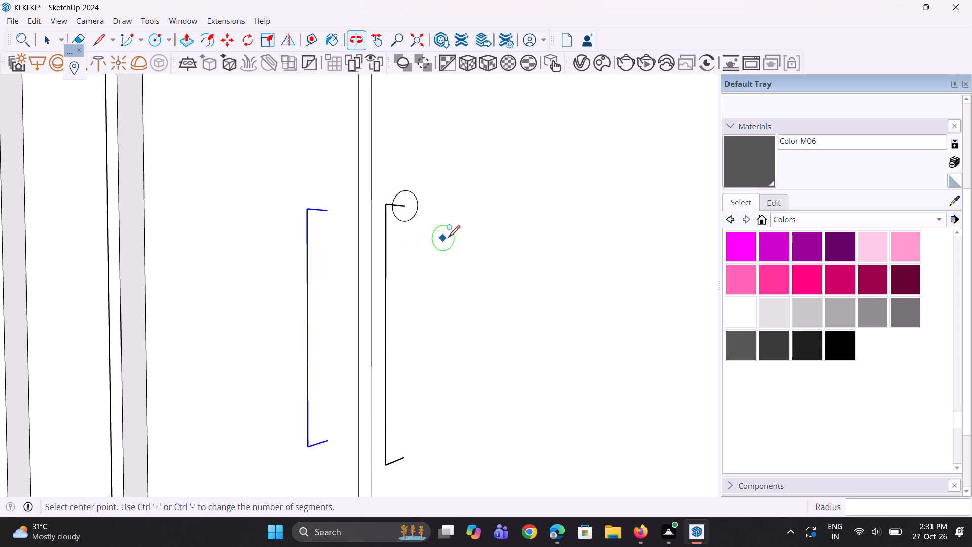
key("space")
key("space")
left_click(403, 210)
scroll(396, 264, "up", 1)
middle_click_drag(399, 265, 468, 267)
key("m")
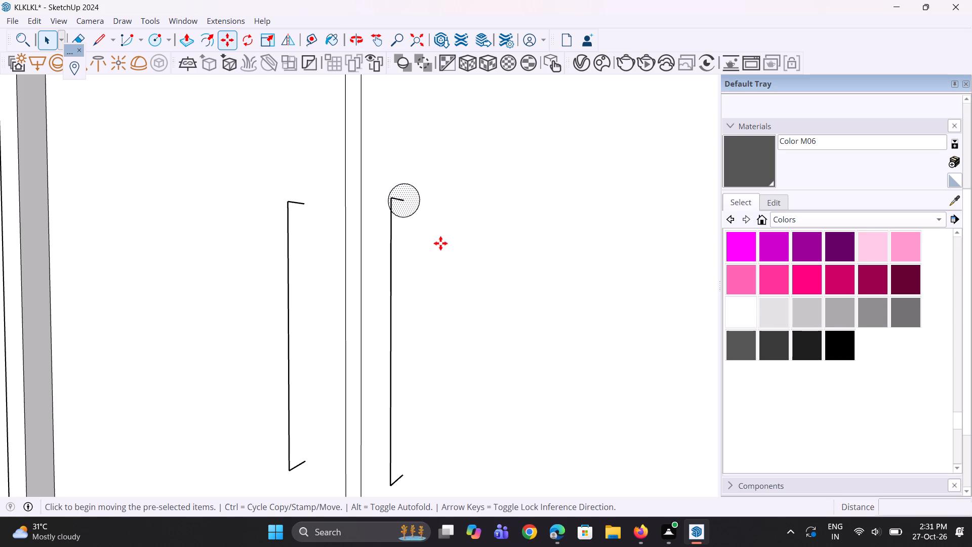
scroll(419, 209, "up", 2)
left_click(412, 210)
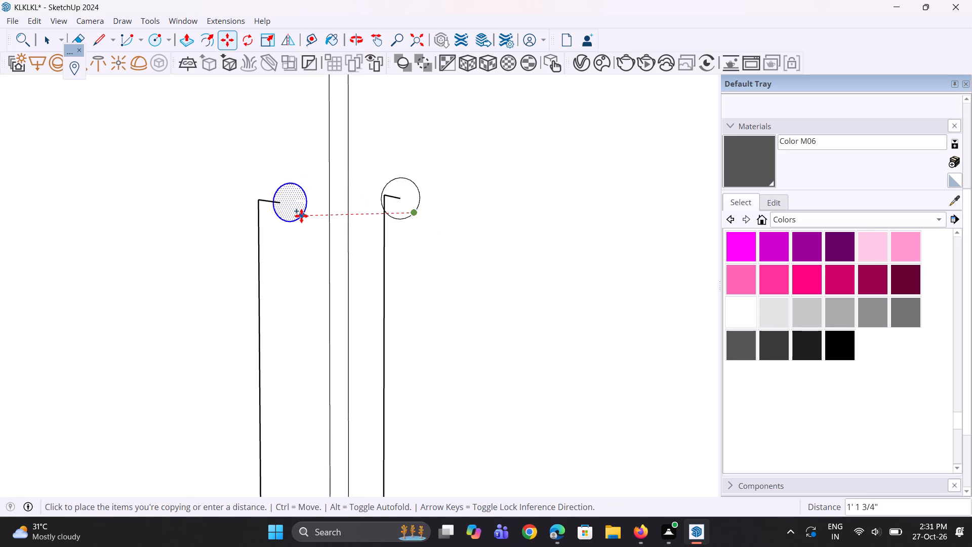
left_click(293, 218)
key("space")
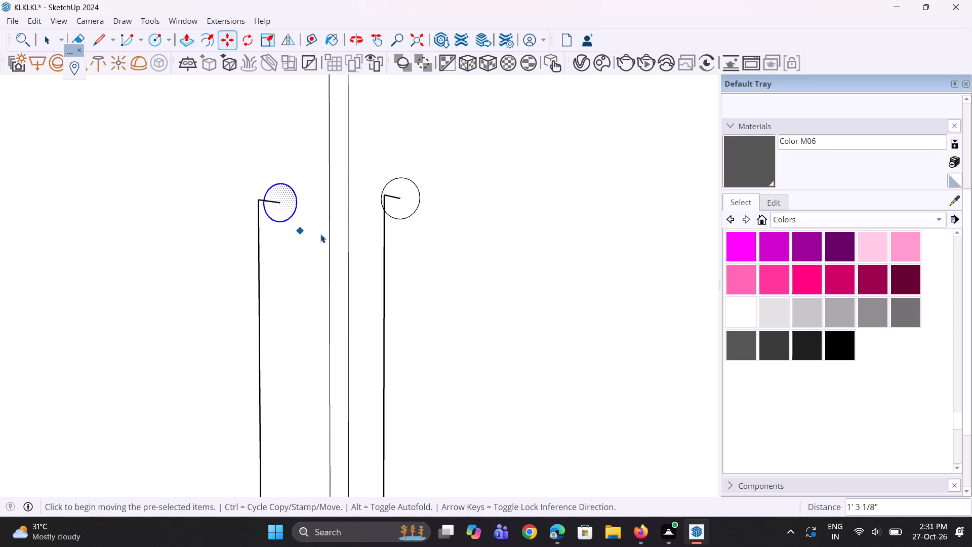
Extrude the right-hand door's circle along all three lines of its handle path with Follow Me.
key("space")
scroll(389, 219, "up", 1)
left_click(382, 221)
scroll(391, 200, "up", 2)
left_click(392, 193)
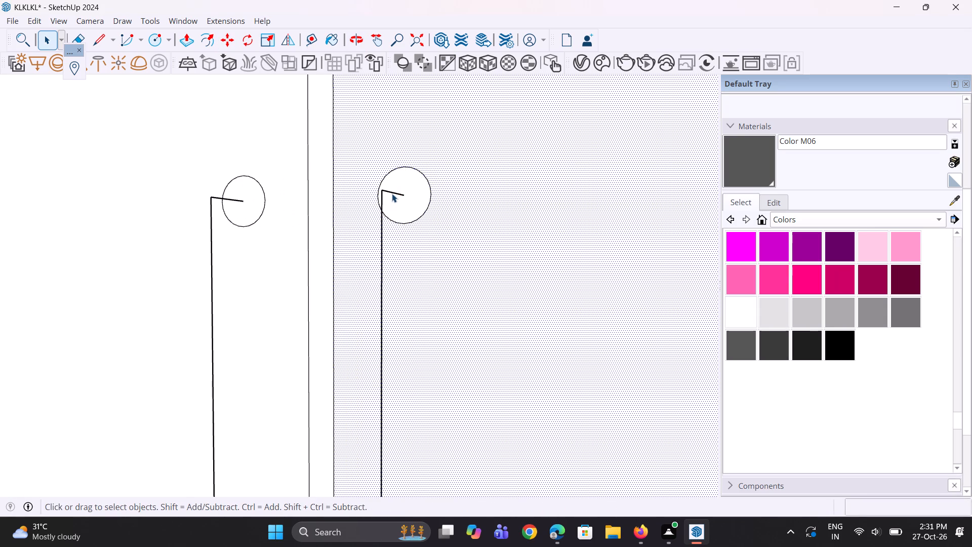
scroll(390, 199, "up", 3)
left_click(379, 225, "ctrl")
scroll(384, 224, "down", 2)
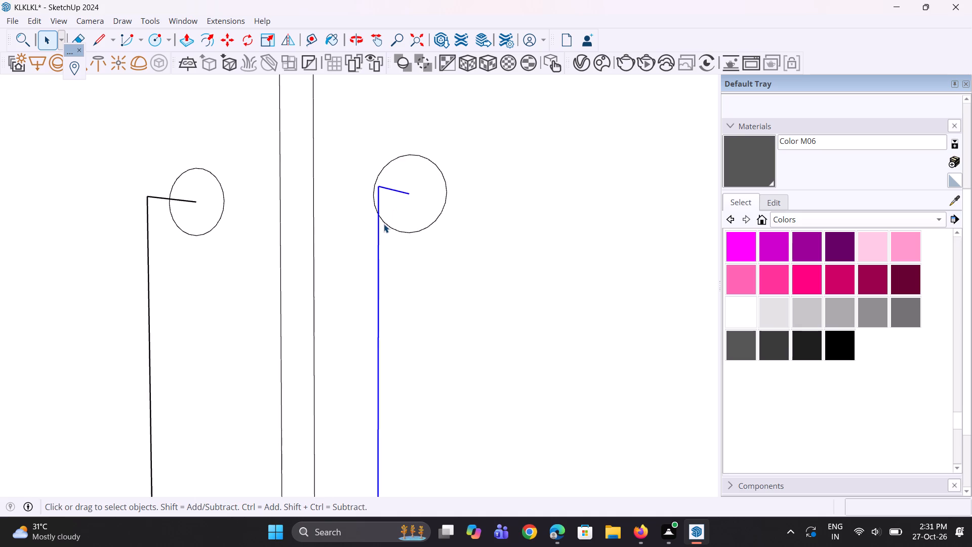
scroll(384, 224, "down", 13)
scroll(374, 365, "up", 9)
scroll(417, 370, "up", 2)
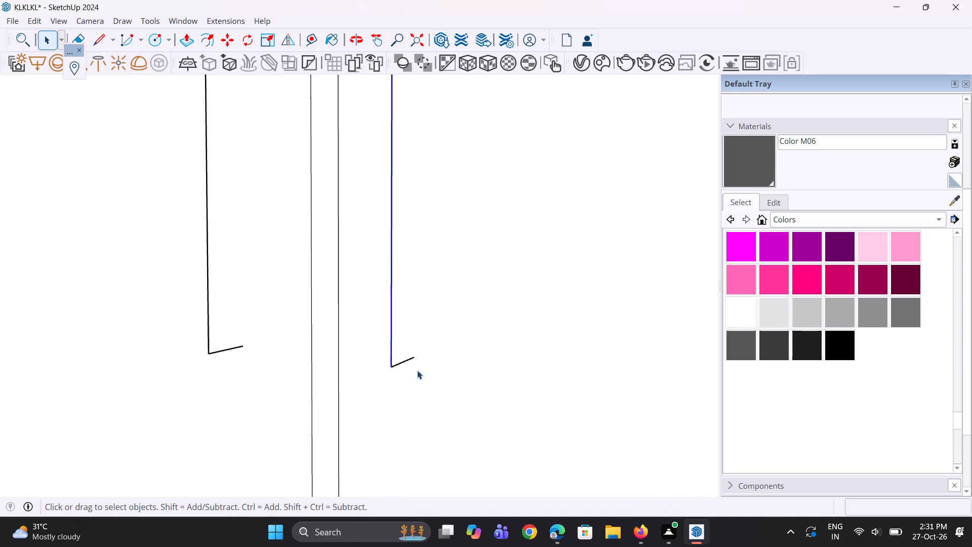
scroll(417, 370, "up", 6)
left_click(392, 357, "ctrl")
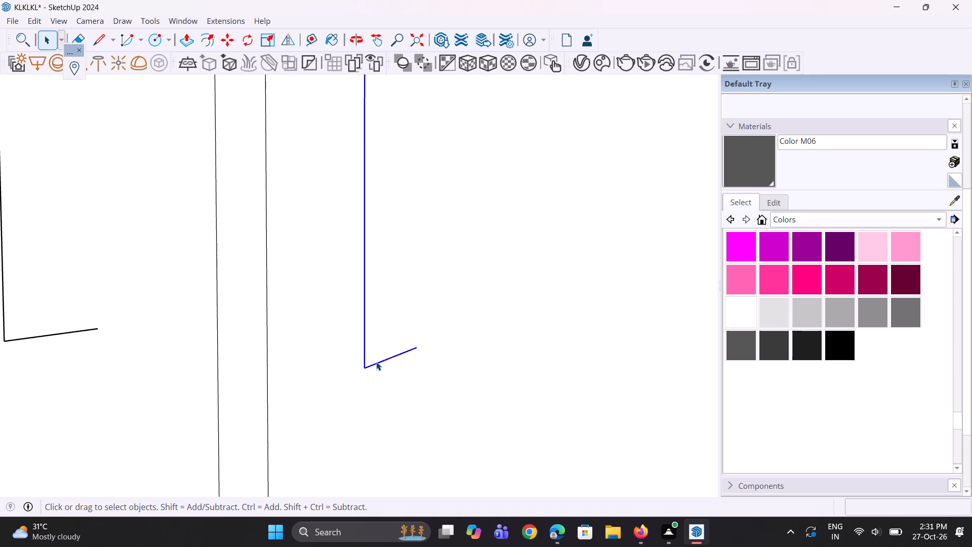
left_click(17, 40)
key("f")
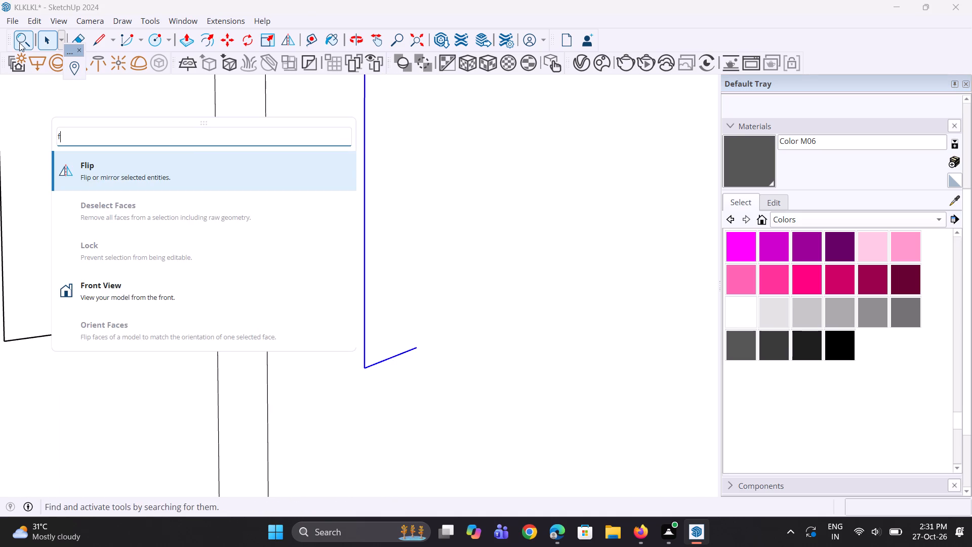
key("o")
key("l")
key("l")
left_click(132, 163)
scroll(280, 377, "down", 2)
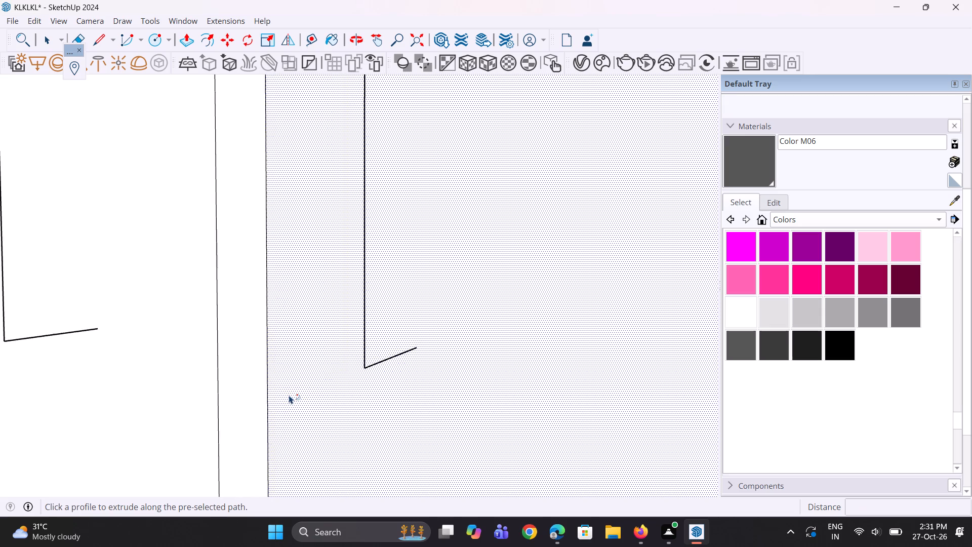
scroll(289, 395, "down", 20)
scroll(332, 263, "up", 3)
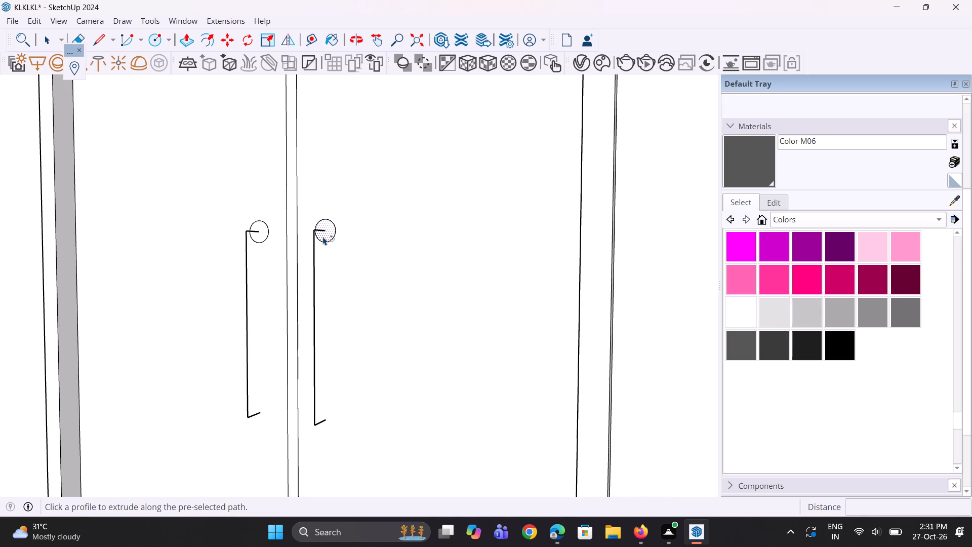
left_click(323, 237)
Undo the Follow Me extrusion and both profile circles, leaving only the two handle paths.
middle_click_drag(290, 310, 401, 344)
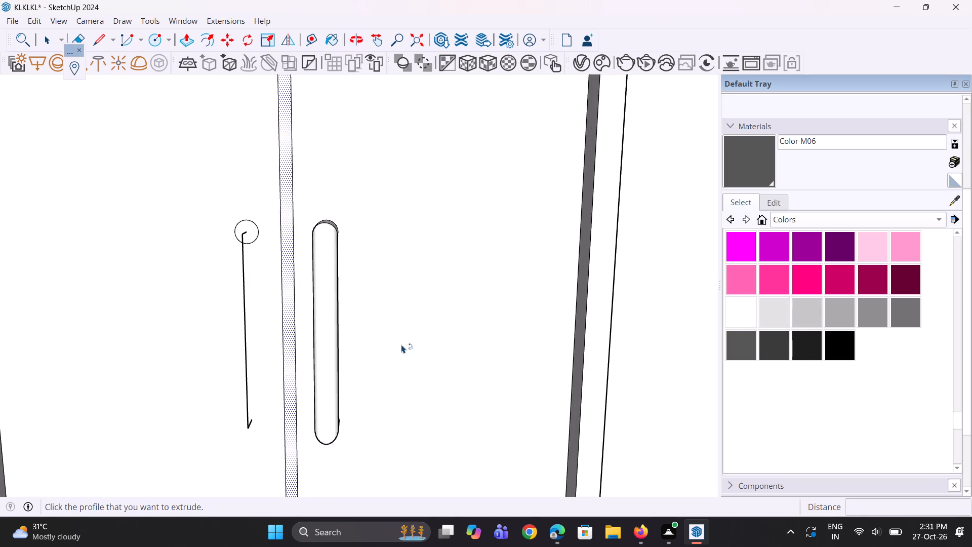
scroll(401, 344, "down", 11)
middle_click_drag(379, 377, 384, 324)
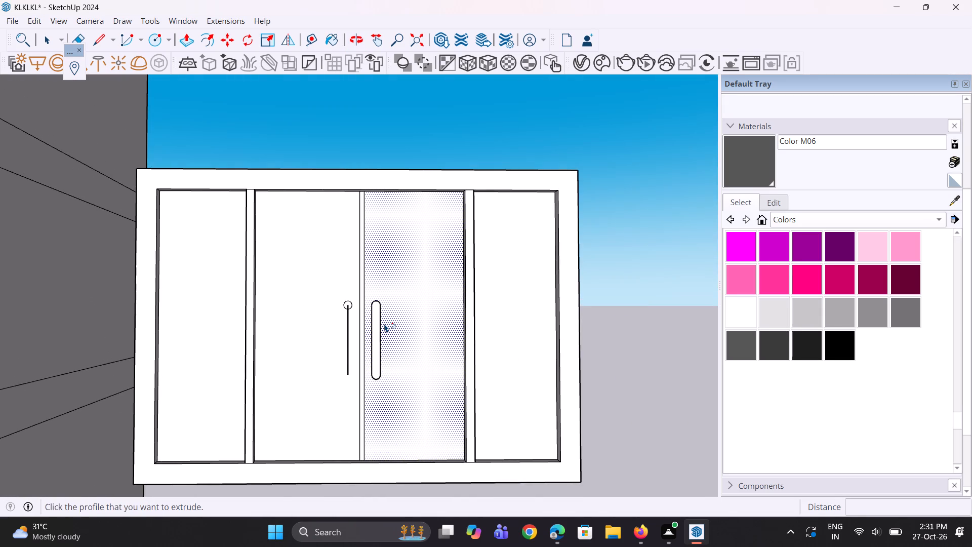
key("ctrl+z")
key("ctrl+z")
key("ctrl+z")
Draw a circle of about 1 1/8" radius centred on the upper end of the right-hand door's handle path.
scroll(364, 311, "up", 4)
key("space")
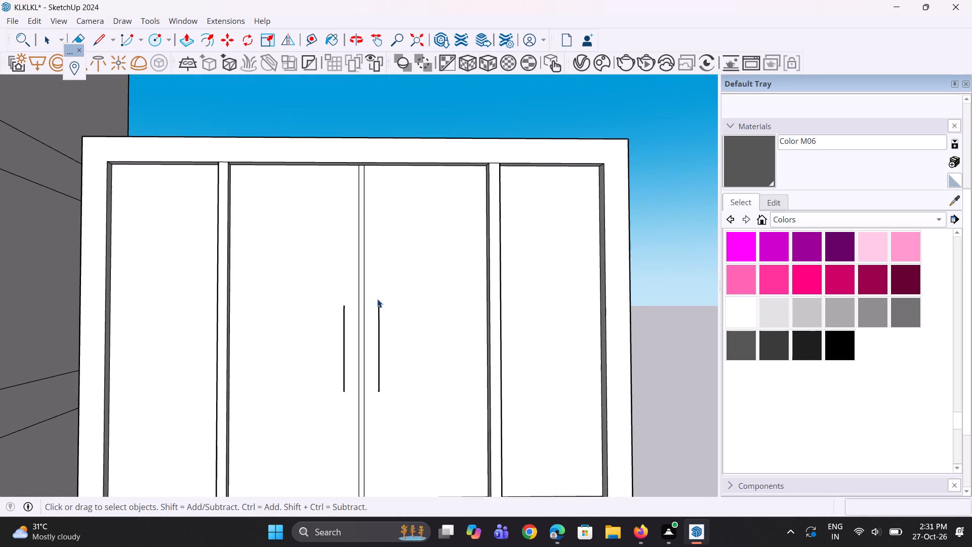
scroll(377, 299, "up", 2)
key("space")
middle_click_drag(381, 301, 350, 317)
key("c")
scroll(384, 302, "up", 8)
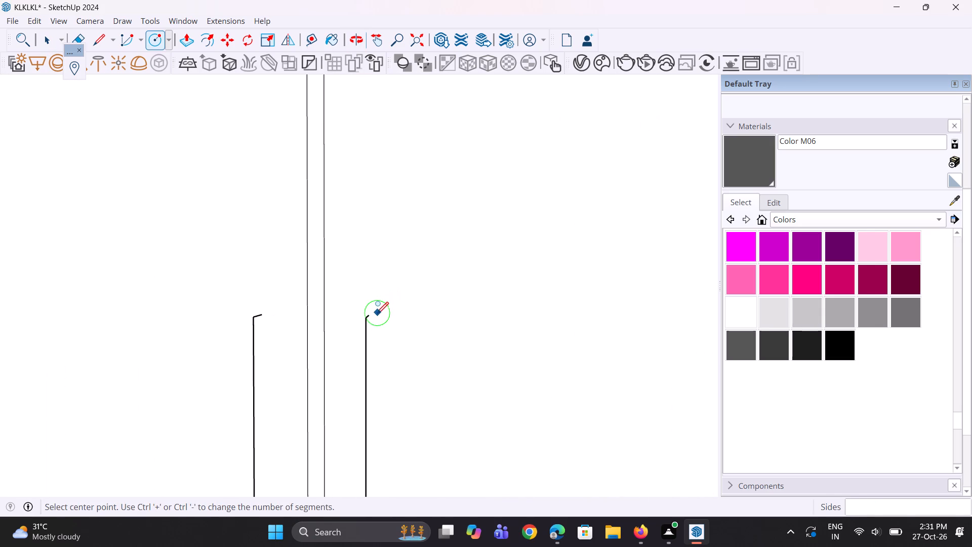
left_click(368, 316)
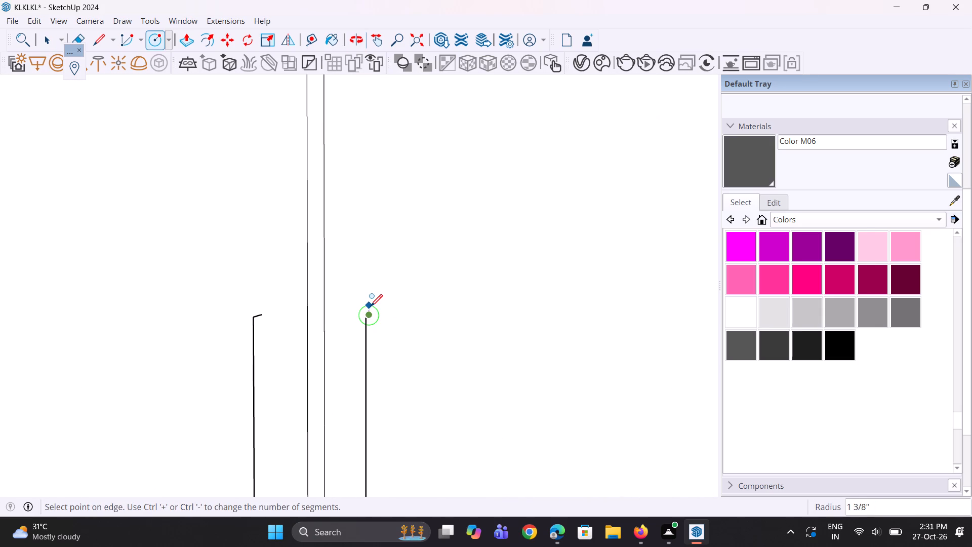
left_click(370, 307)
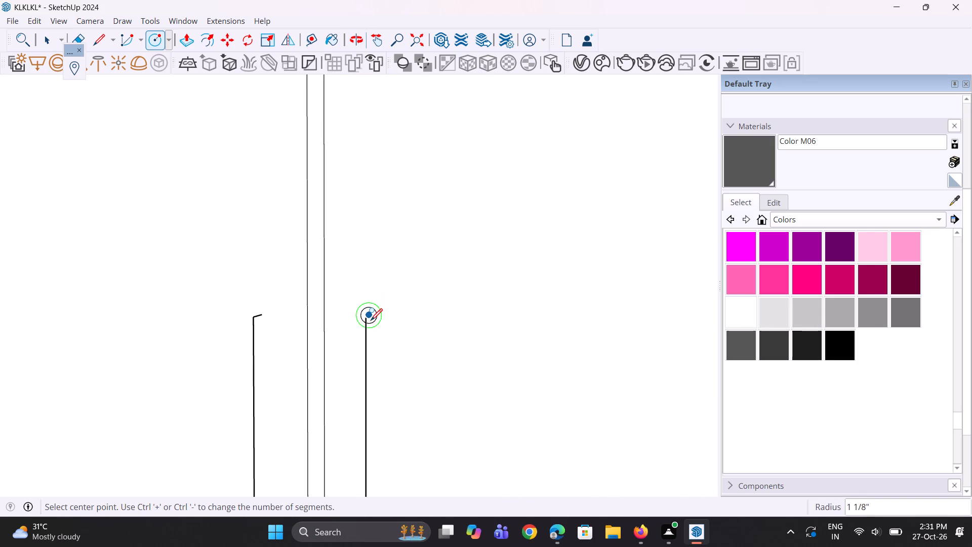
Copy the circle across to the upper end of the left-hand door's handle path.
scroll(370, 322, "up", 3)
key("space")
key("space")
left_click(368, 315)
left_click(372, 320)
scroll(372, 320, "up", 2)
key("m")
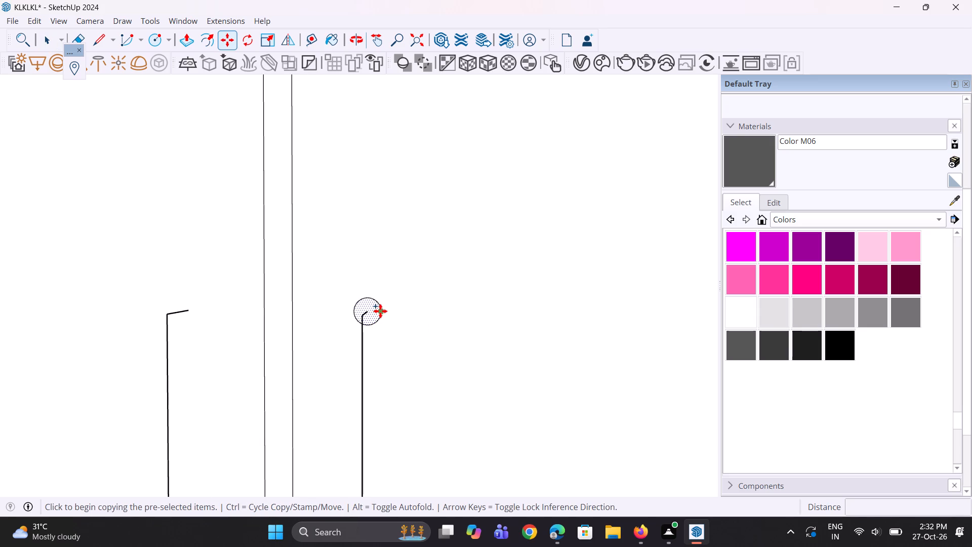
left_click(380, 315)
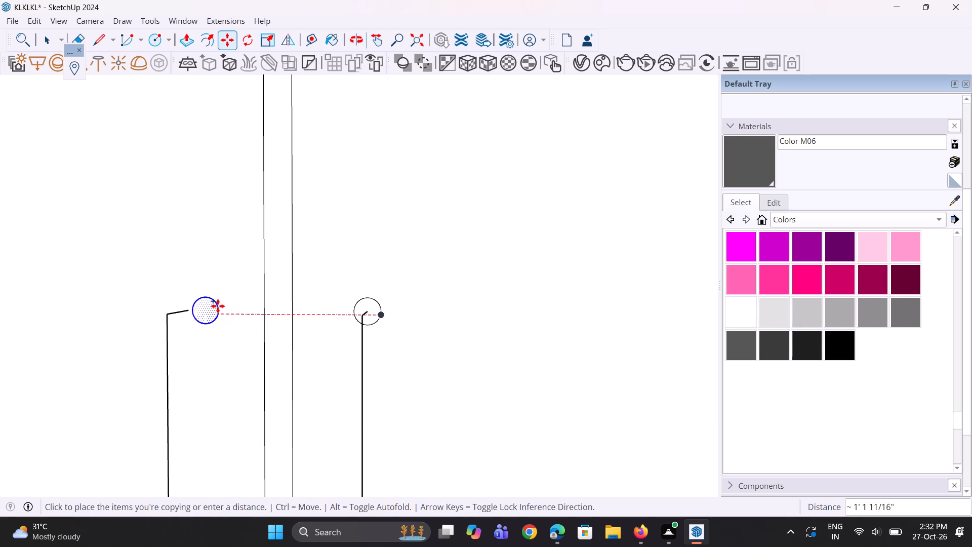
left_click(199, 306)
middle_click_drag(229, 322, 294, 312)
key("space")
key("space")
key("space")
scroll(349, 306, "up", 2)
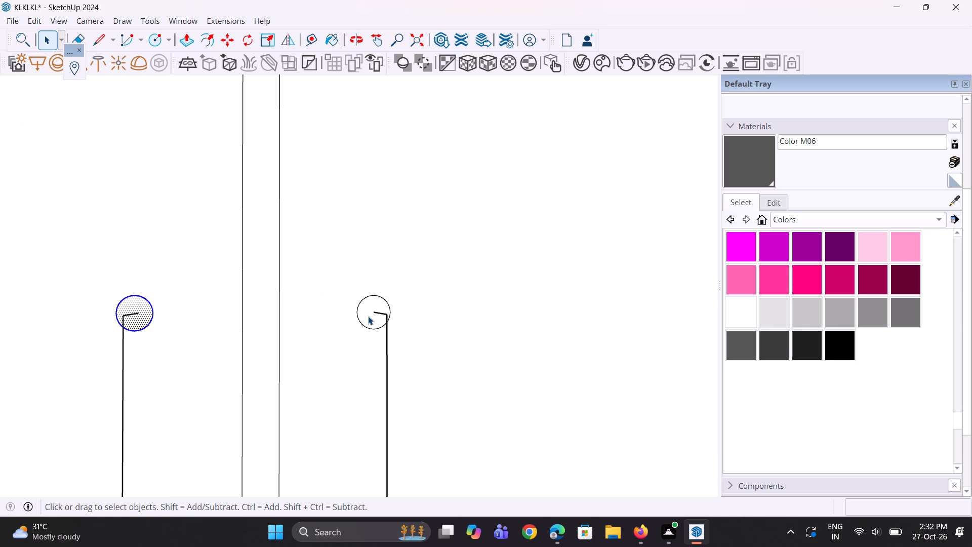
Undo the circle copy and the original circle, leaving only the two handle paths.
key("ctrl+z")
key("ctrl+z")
Draw a circle of about 7/8" radius centred on the upper end of the right-hand door's handle path.
key("c")
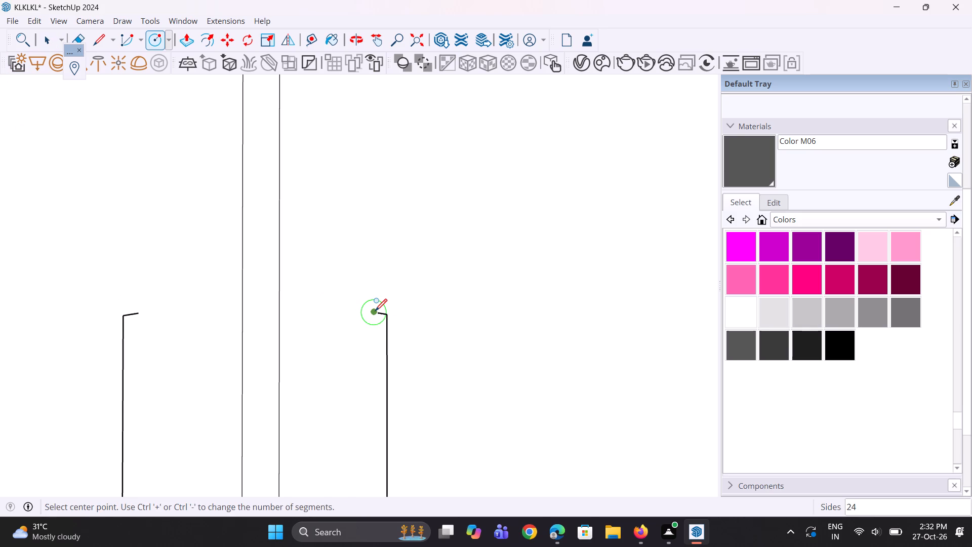
left_click(378, 310)
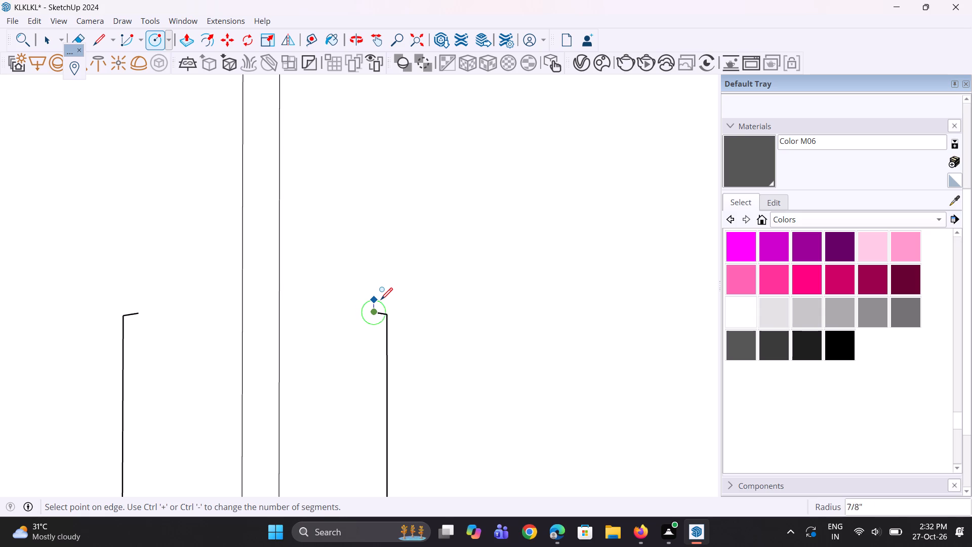
left_click(381, 299)
key("space")
key("space")
Copy the circle face across to the upper end of the left-hand door's handle path.
left_click(369, 317)
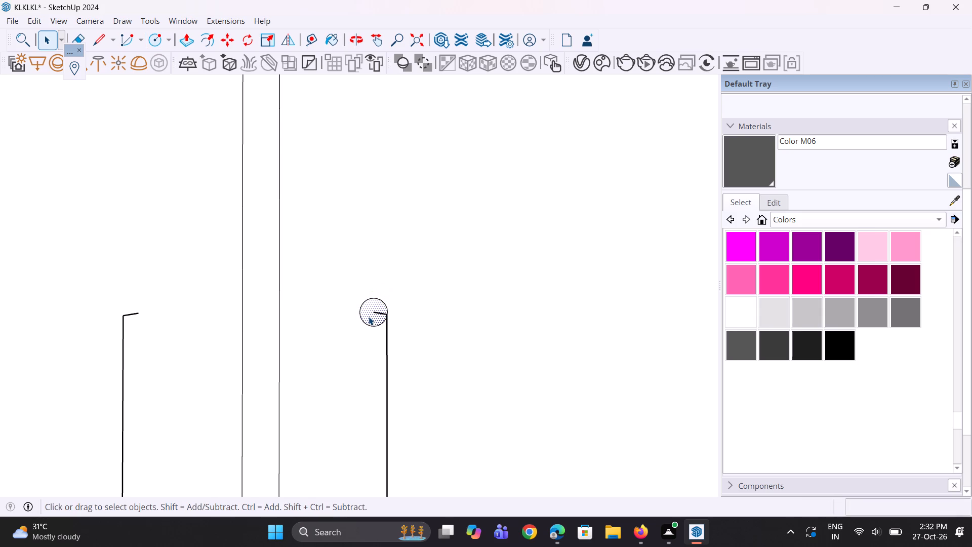
scroll(369, 317, "down", 4)
key("m")
left_click(369, 317)
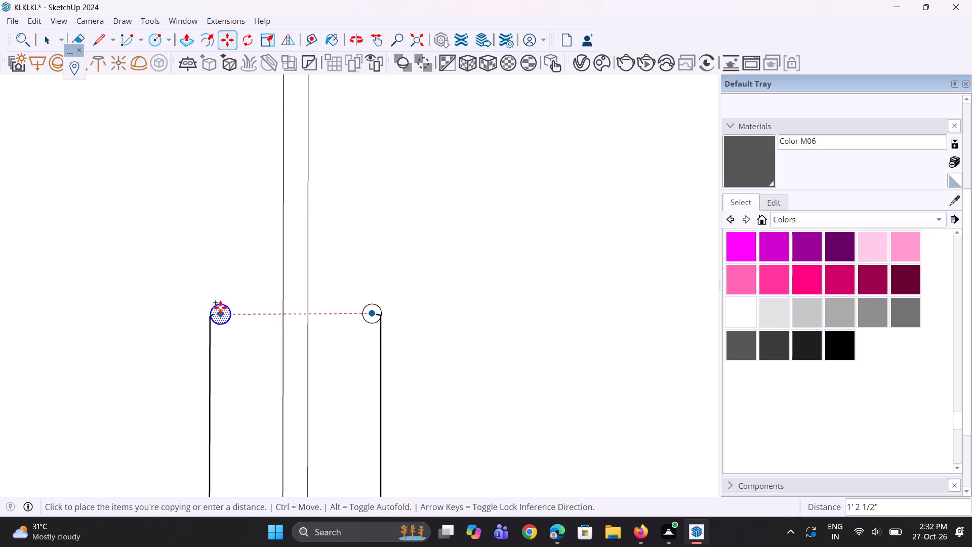
left_click(215, 307)
key("space")
key("space")
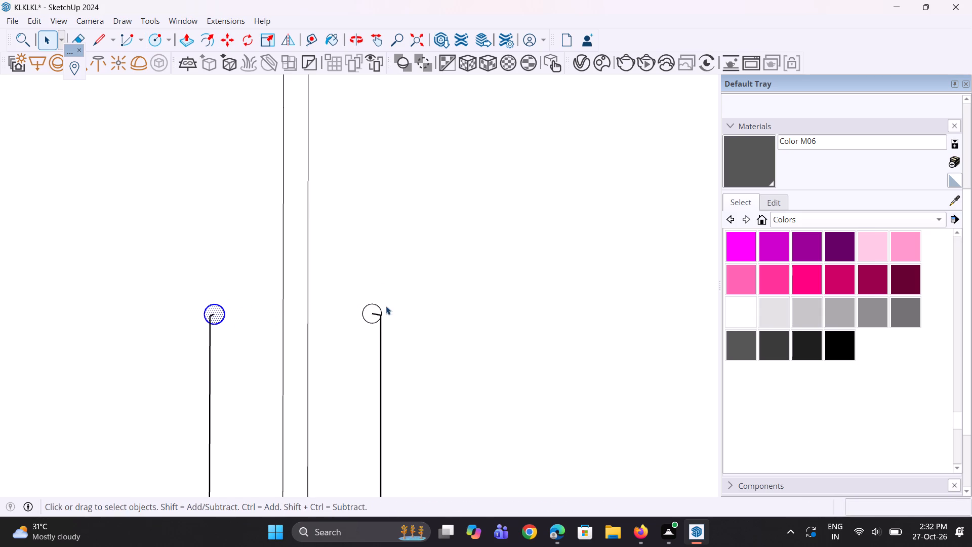
Extrude the right-hand door's circle along all three lines of its handle path with Follow Me.
scroll(366, 316, "up", 2)
middle_click_drag(366, 317, 390, 312)
left_click(390, 313)
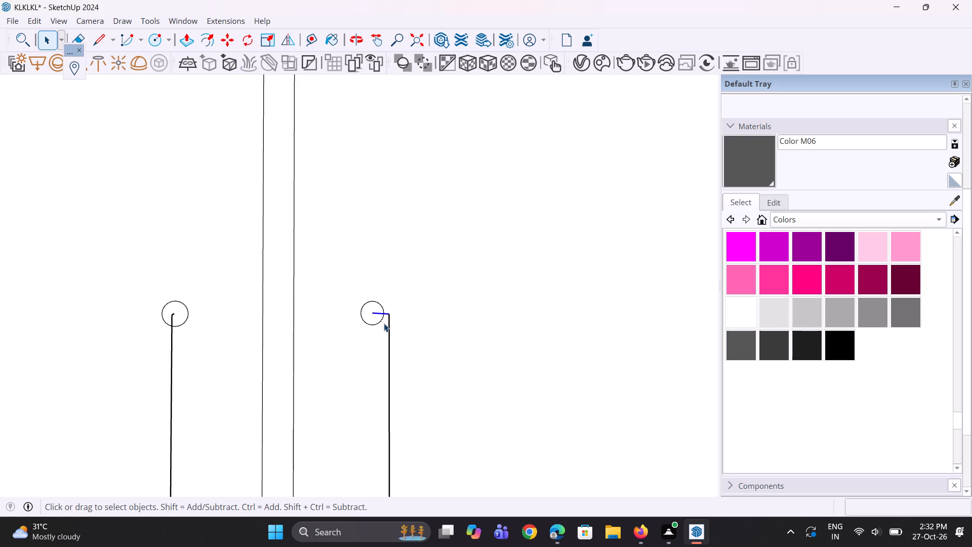
left_click(388, 329, "ctrl")
scroll(373, 231, "down", 11)
scroll(316, 435, "up", 2)
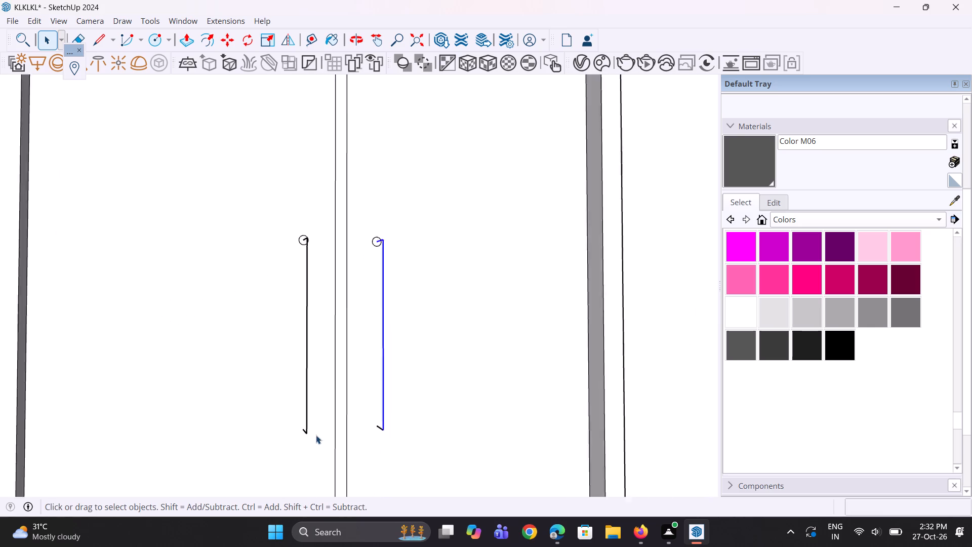
scroll(316, 435, "up", 2)
scroll(397, 429, "up", 10)
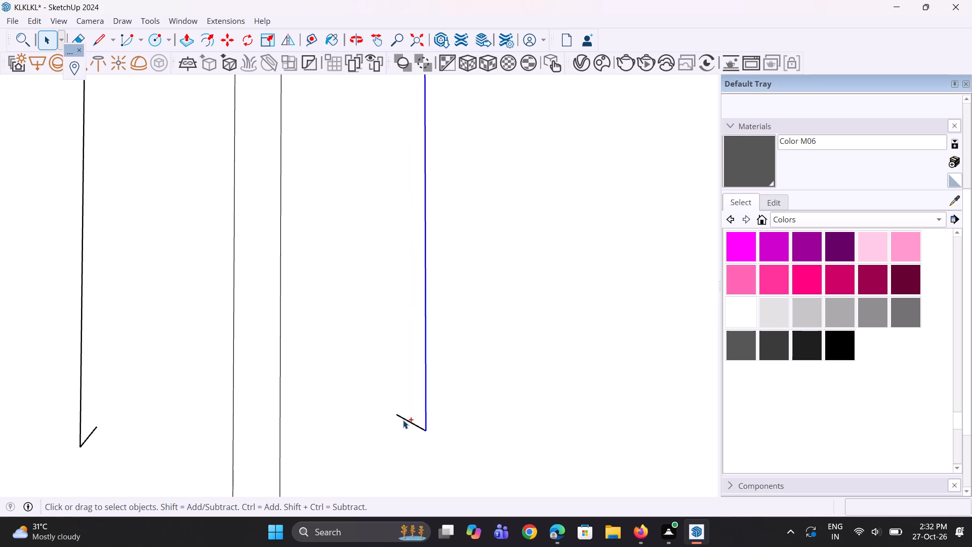
left_click(406, 418, "ctrl")
left_click(28, 42)
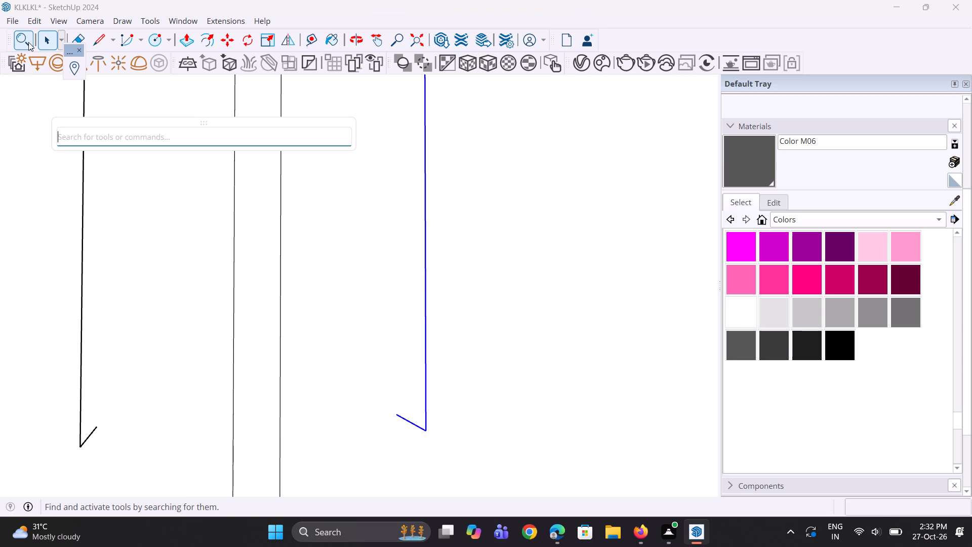
type("fol")
key("l")
left_click(105, 181)
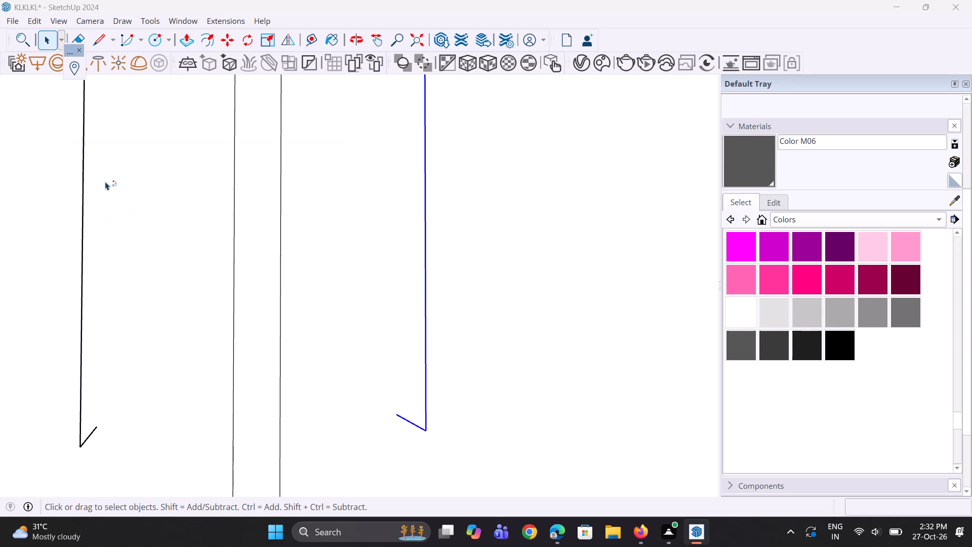
scroll(332, 338, "down", 16)
scroll(340, 196, "up", 4)
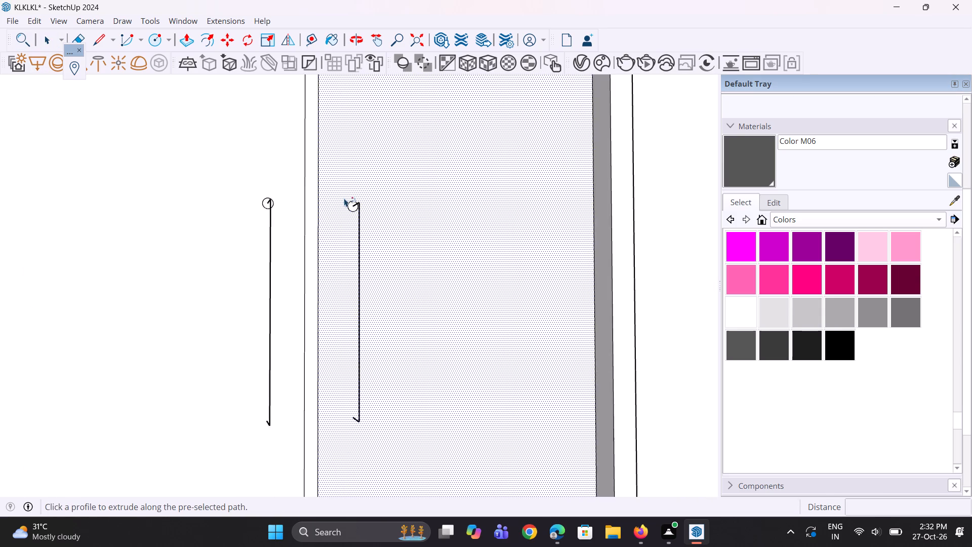
scroll(344, 198, "up", 4)
left_click(352, 212)
Extrude the left-hand door's circle along its whole handle path with Follow Me, including the lower return.
scroll(355, 245, "down", 5)
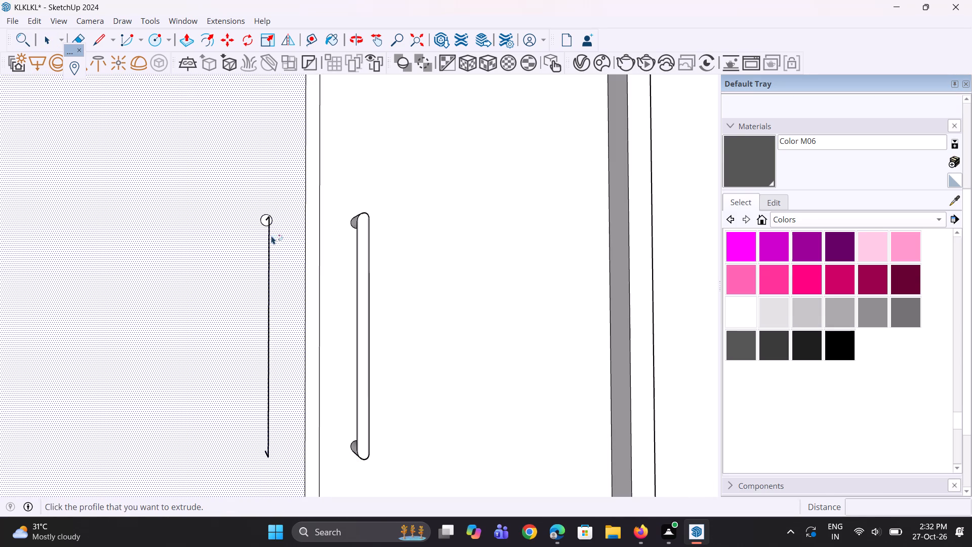
left_click(265, 218)
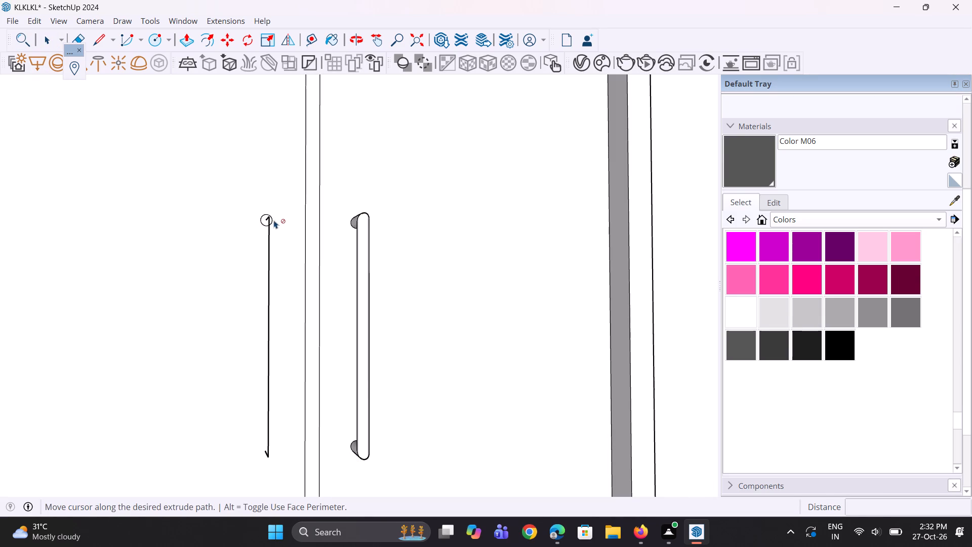
middle_click_drag(273, 255, 401, 258)
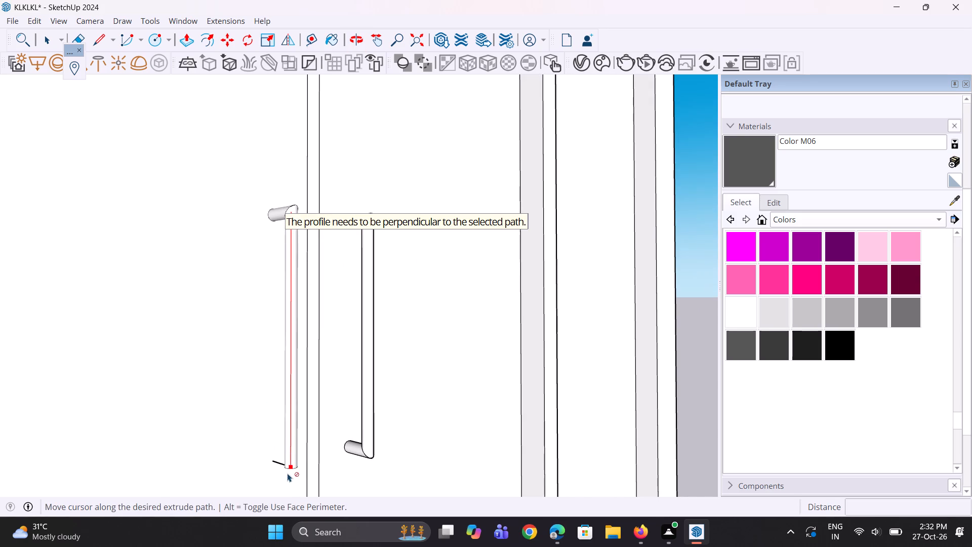
left_click(270, 463)
middle_click_drag(264, 462, 193, 457)
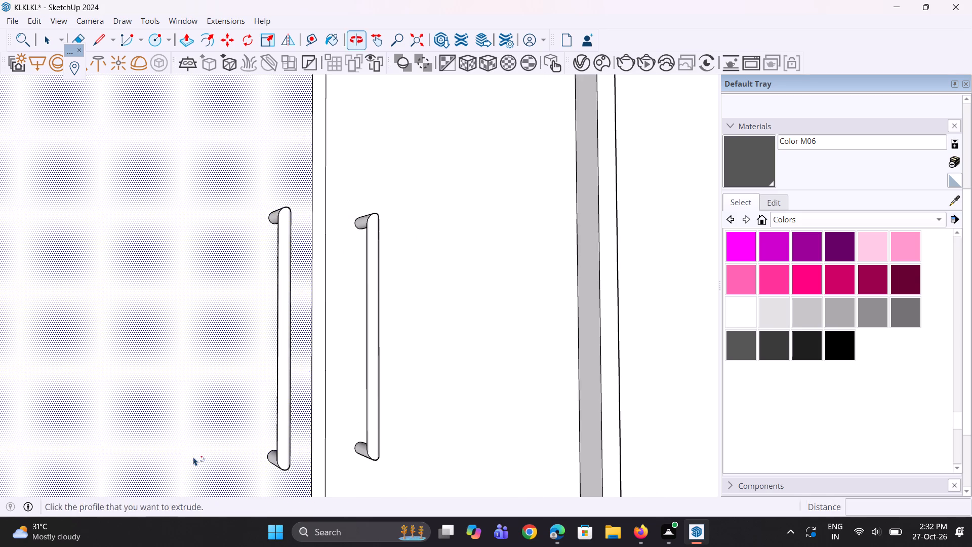
key("space")
scroll(194, 456, "down", 6)
key("space")
key("space")
scroll(217, 449, "down", 5)
middle_click_drag(369, 442, 233, 438)
key("space")
scroll(159, 383, "down", 5)
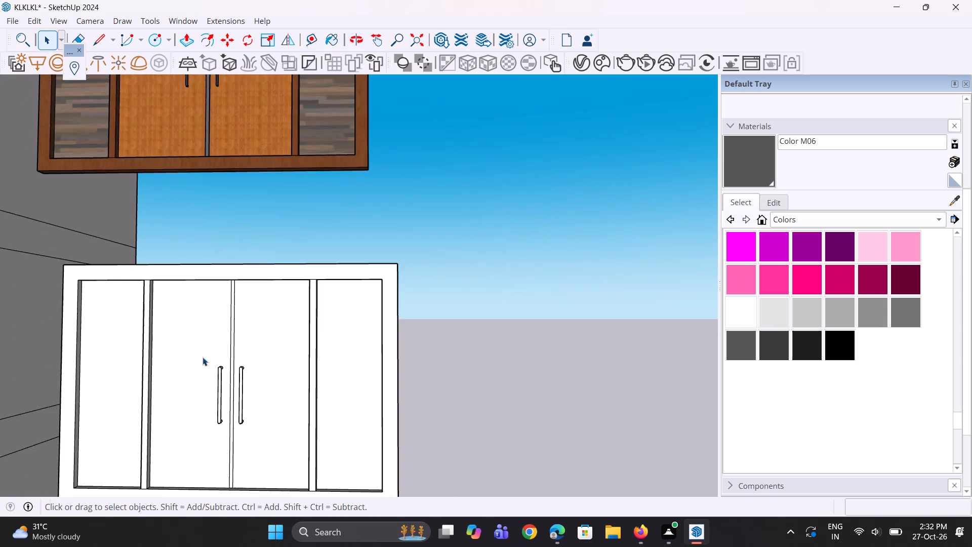
Explode the group of the finished wooden door panel above the unpainted one.
middle_click_drag(202, 357, 214, 418)
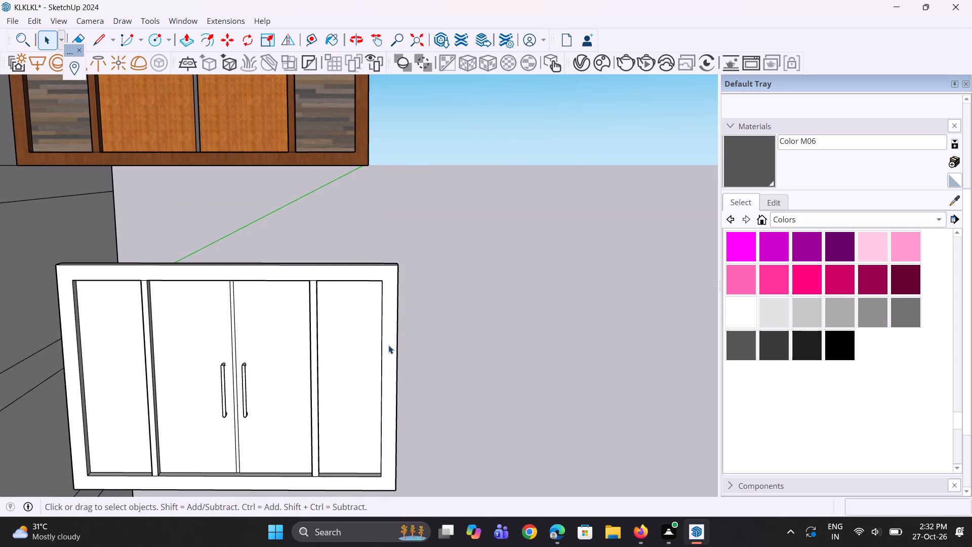
left_click(308, 146)
scroll(553, 255, "down", 11)
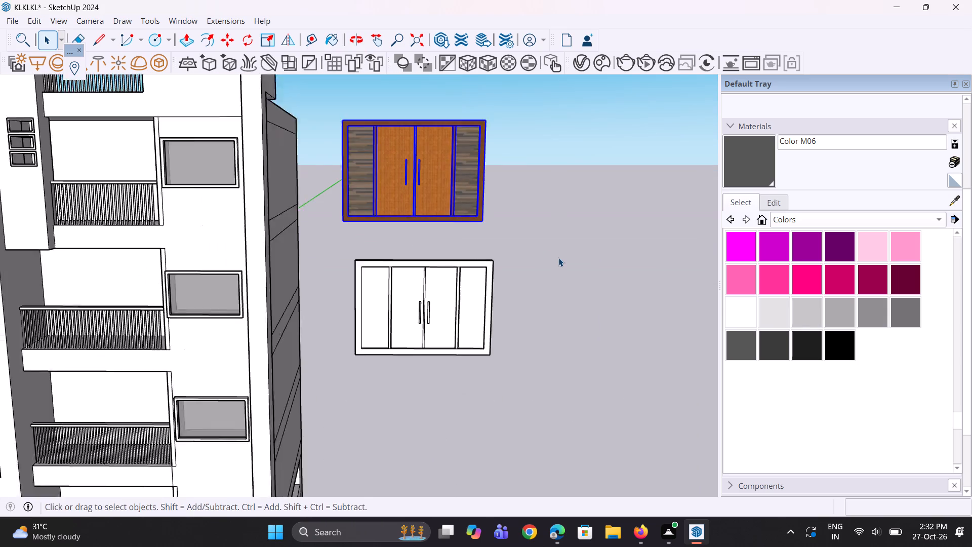
right_click(481, 189)
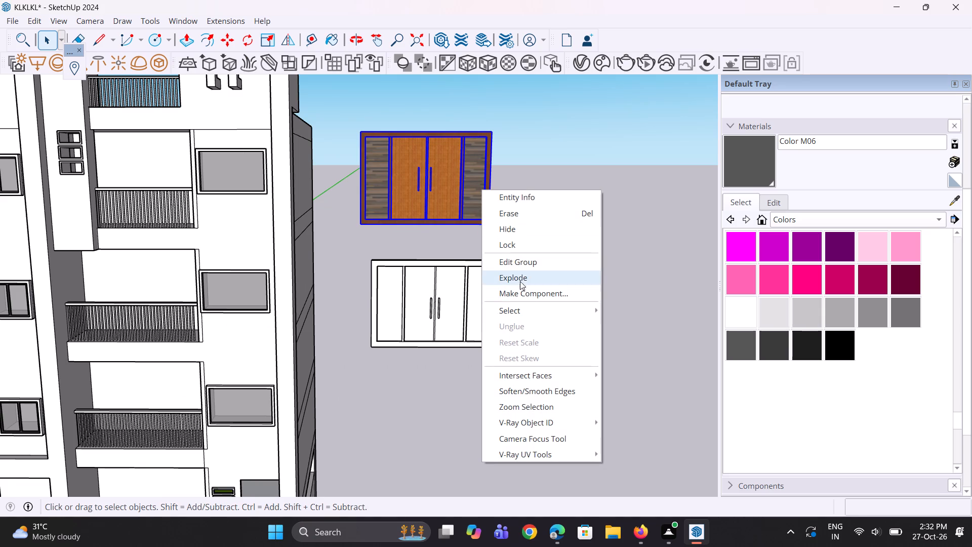
left_click(522, 275)
left_click(568, 255)
Sample Wood Veneer 01 from the finished panel's frame and paint the unpainted panel's outer frame with it.
scroll(576, 256, "up", 3)
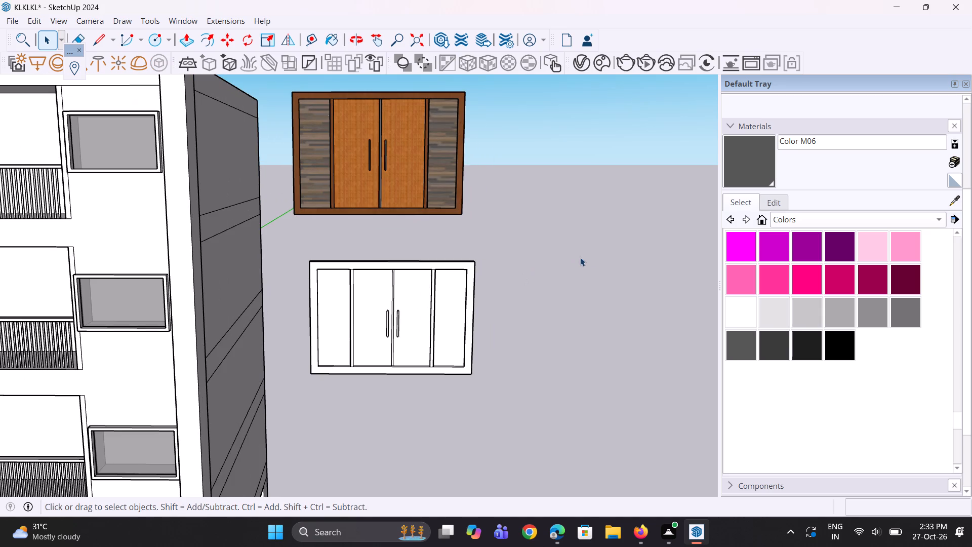
left_click(952, 196)
scroll(458, 183, "up", 2)
left_click(460, 203)
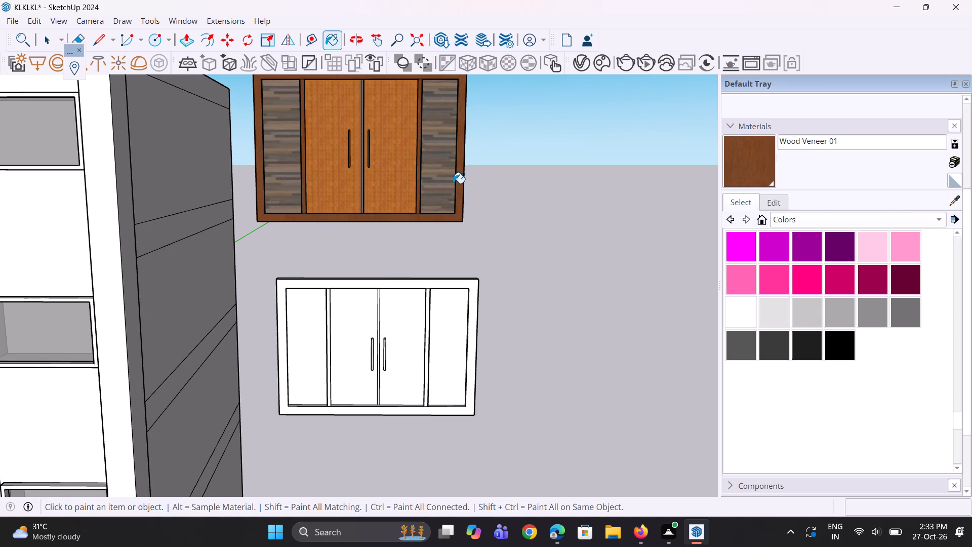
scroll(453, 183, "down", 3)
scroll(448, 300, "up", 6)
left_click(477, 306)
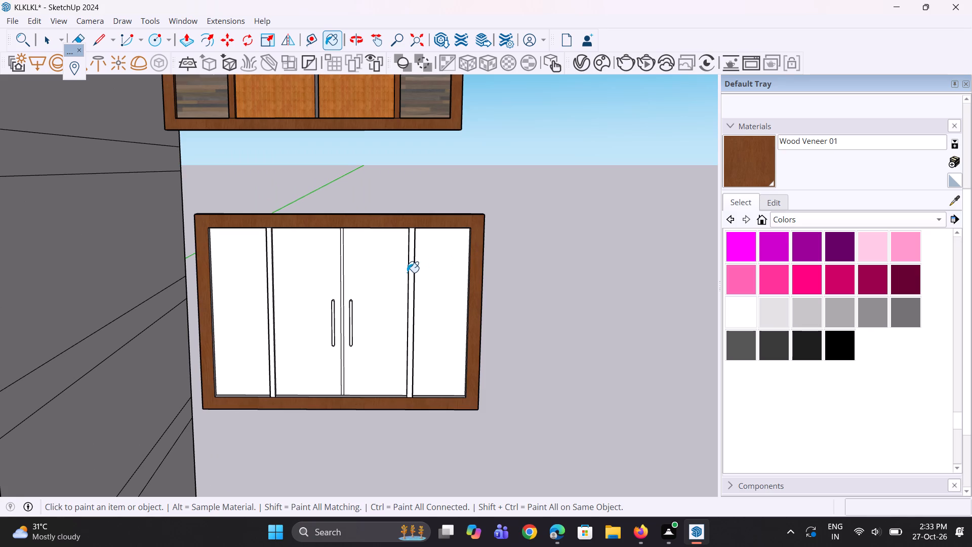
Paint the frame's right inner side and the right-hand divider's front and both side faces with Wood Veneer 01.
scroll(390, 267, "up", 2)
scroll(349, 288, "up", 3)
middle_click_drag(380, 315, 475, 287)
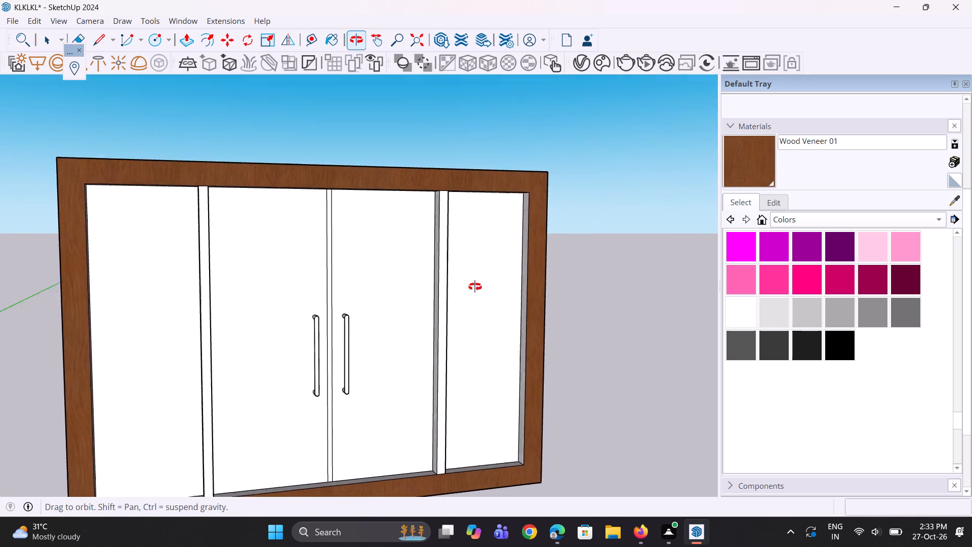
middle_click_drag(475, 287, 479, 284)
scroll(493, 298, "up", 6)
left_click(531, 310)
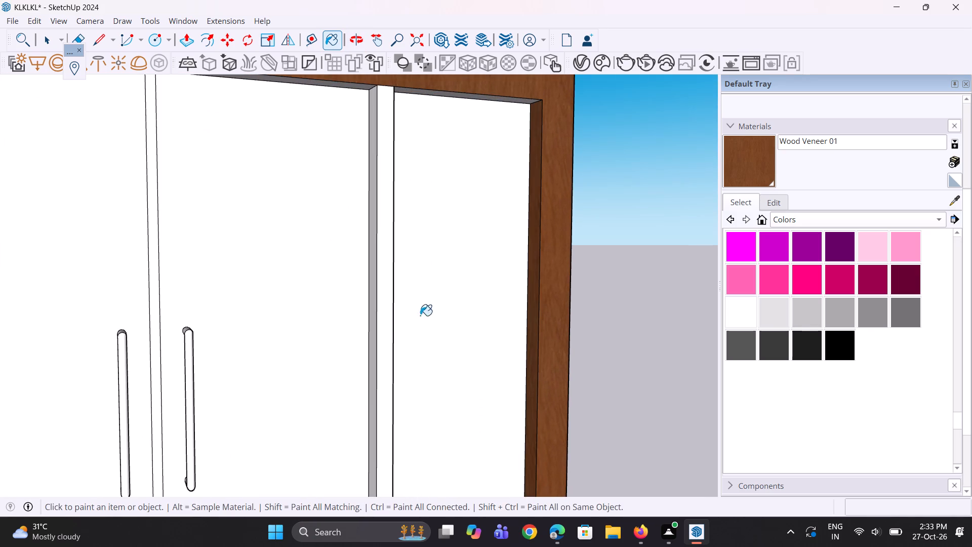
left_click(392, 330)
left_click(373, 329)
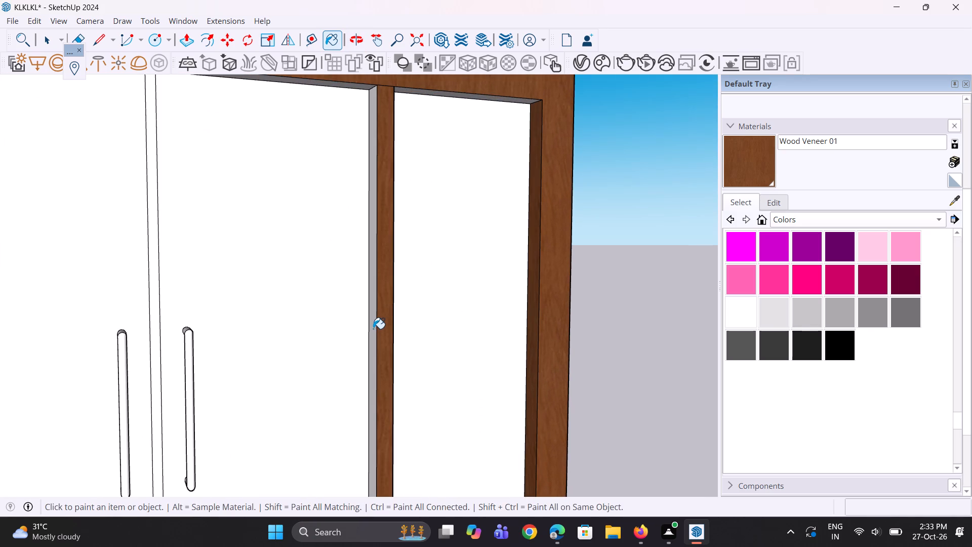
middle_click_drag(423, 329, 196, 311)
scroll(379, 309, "up", 2)
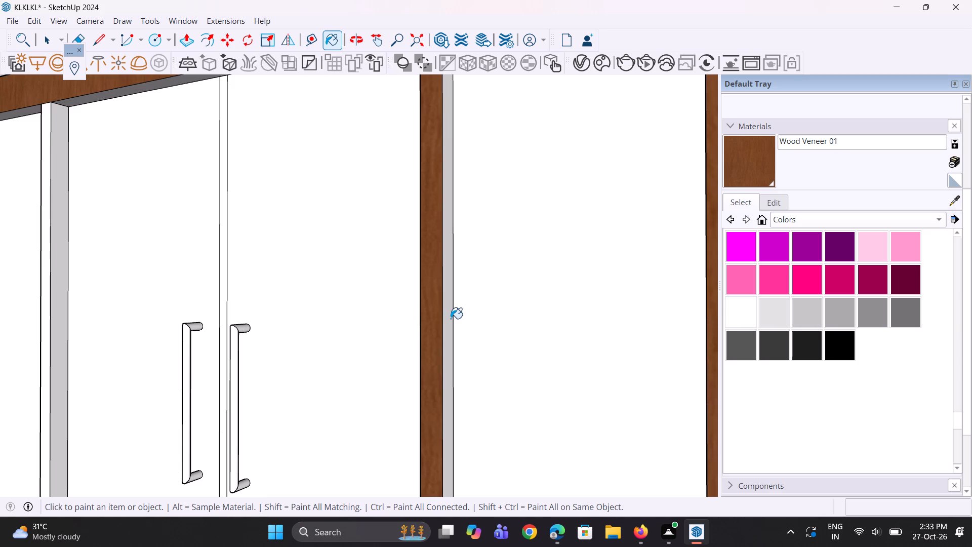
left_click(451, 319)
scroll(448, 322, "down", 5)
scroll(143, 312, "up", 3)
scroll(185, 315, "up", 2)
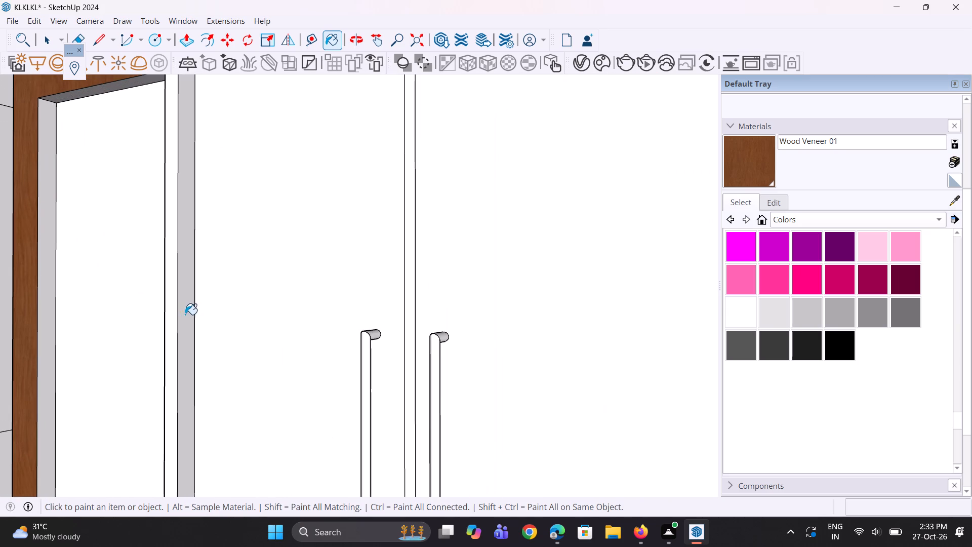
Paint the front and both side faces of the lower panel's left-hand divider with Wood Veneer 01.
left_click(170, 313)
left_click(188, 313)
middle_click_drag(180, 318, 433, 336)
middle_click_drag(164, 340, 288, 331)
left_click(143, 324)
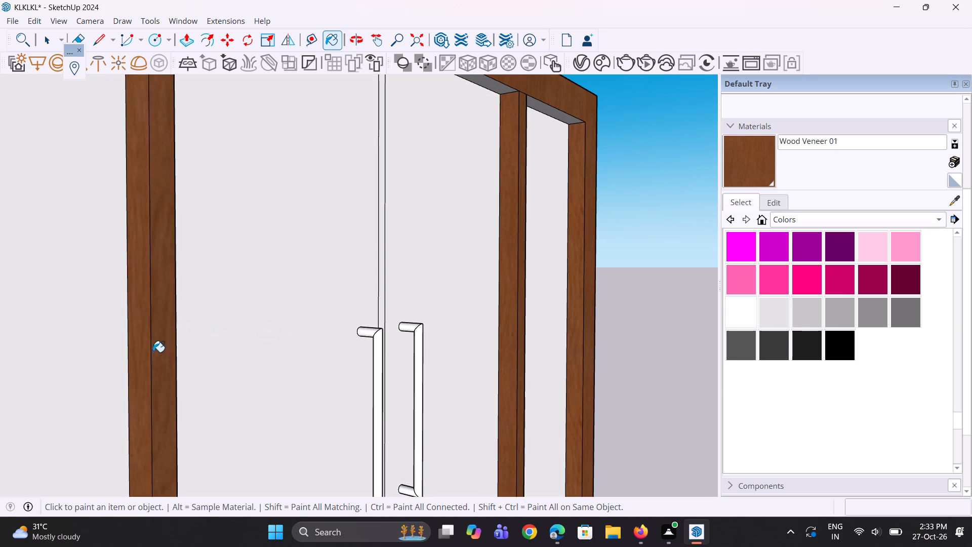
Paint the underside of the frame's top rail with Wood Veneer 01 in all three bays.
scroll(151, 356, "down", 5)
scroll(198, 337, "down", 4)
middle_click_drag(268, 163, 287, 56)
scroll(308, 189, "up", 3)
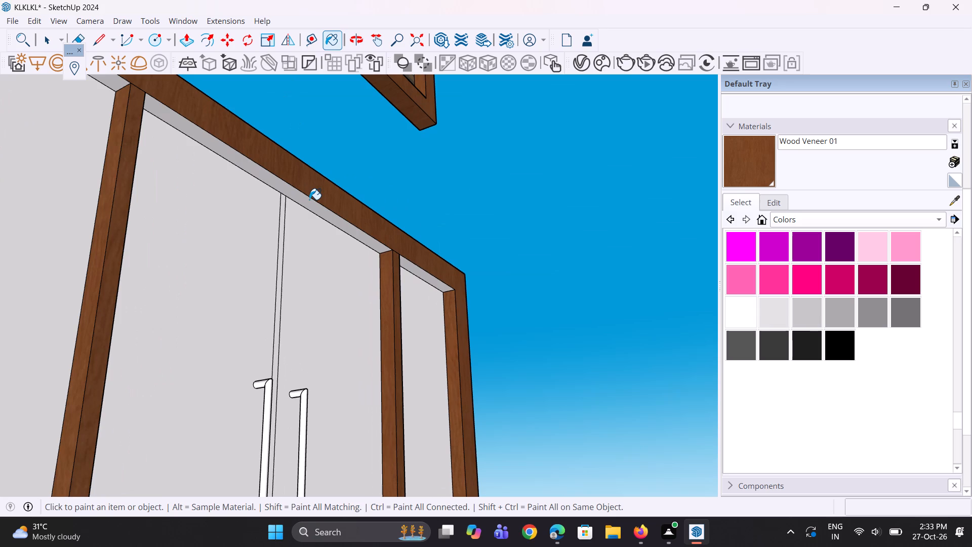
left_click(309, 200)
left_click(417, 268)
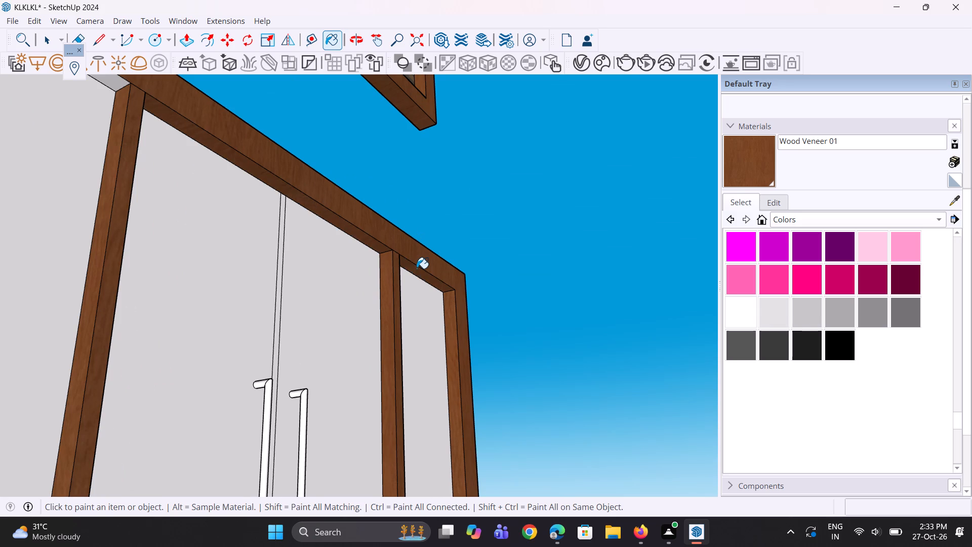
scroll(417, 268, "down", 4)
scroll(231, 196, "up", 2)
left_click(226, 145)
Paint the inner side face of the frame's left-hand upright with Wood Veneer 01.
middle_click_drag(196, 229, 130, 241)
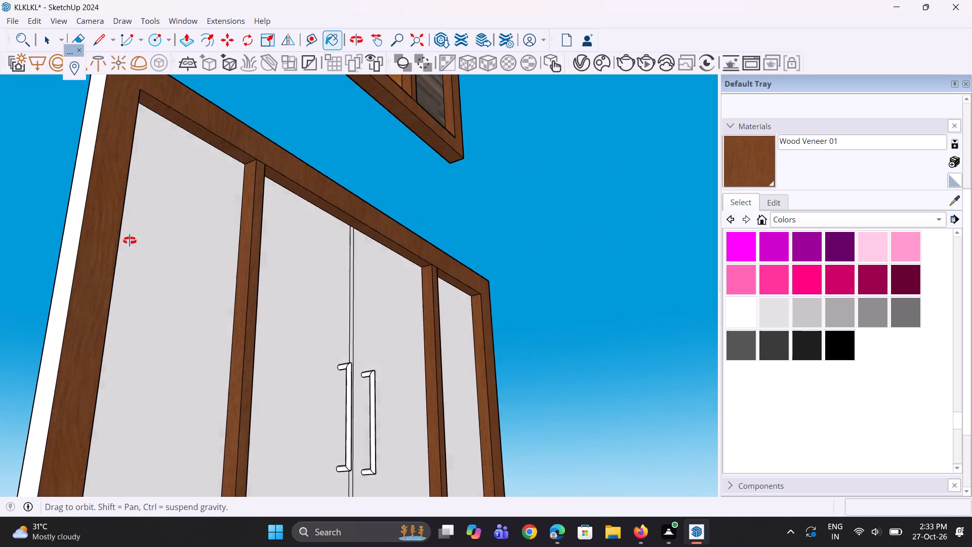
middle_click_drag(130, 241, 0, 238)
scroll(157, 225, "down", 6)
middle_click_drag(187, 253, 79, 283)
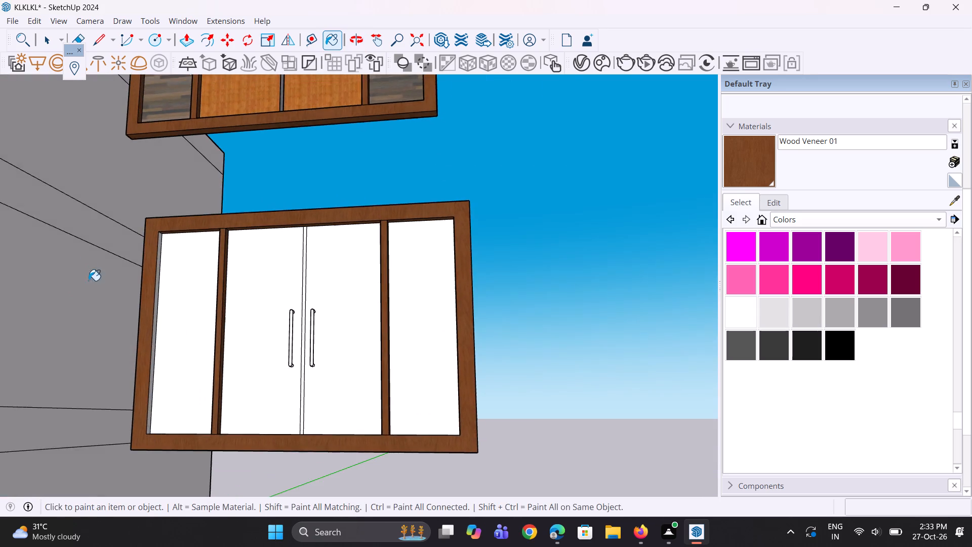
scroll(110, 342, "up", 4)
scroll(171, 383, "up", 5)
left_click(195, 393)
scroll(193, 359, "down", 4)
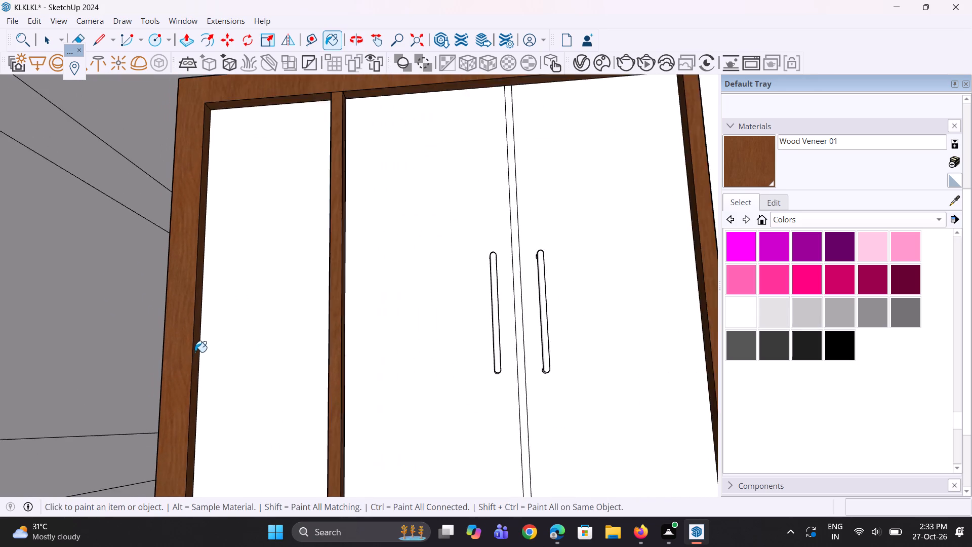
Paint the upper inner face of the frame's bottom rail with Wood Veneer 01 in all three bays.
scroll(195, 352, "down", 6)
middle_click_drag(202, 339, 193, 473)
scroll(233, 409, "up", 7)
left_click(255, 419)
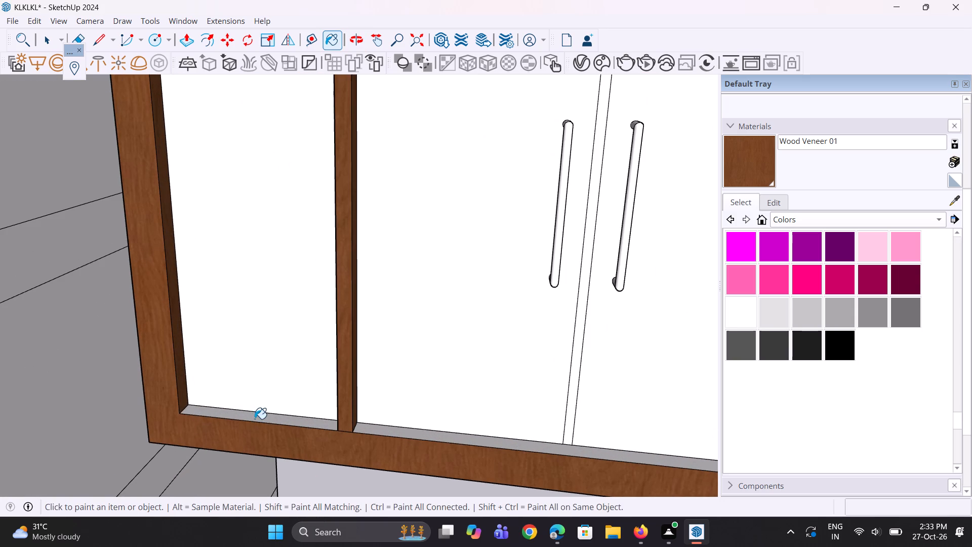
left_click(376, 429)
scroll(370, 433, "down", 5)
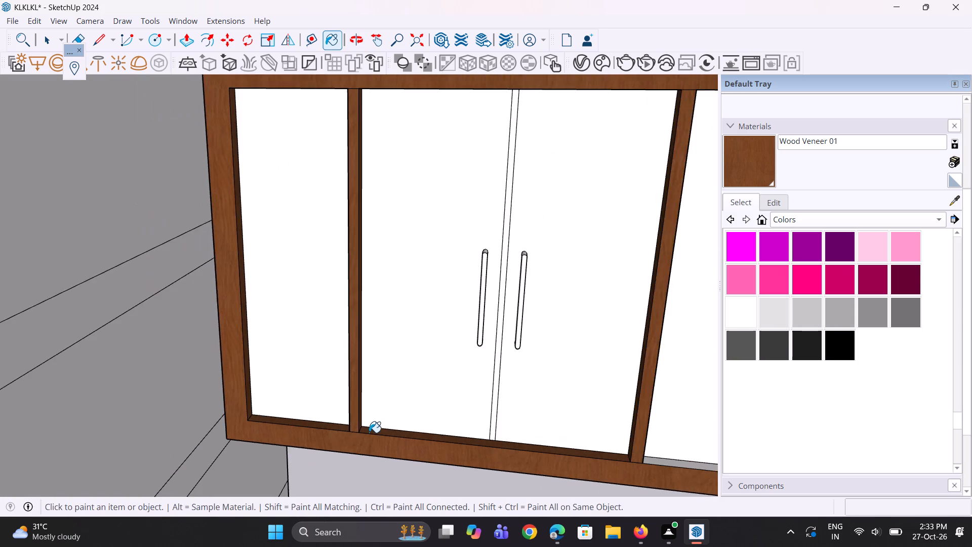
scroll(369, 433, "down", 3)
scroll(655, 451, "up", 5)
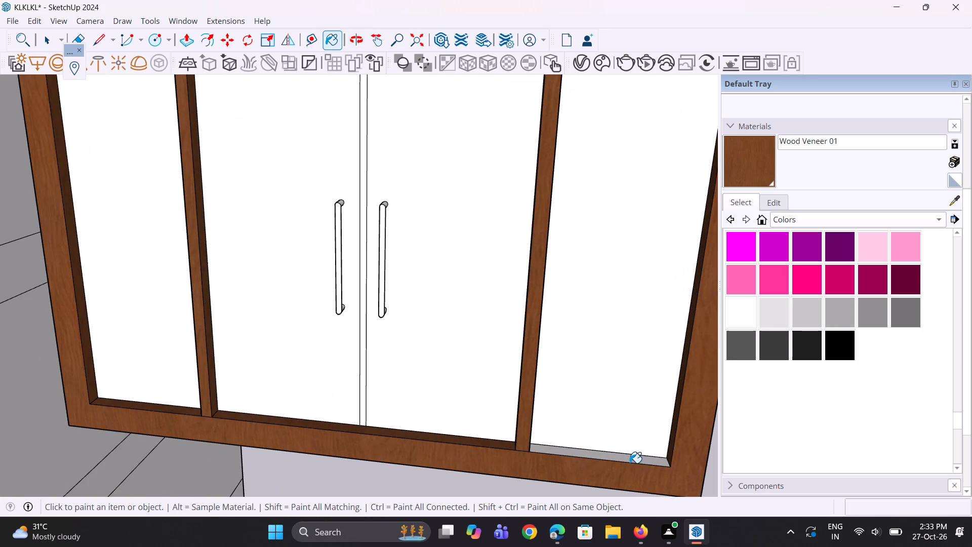
left_click(630, 462)
left_click(630, 458)
scroll(621, 471, "down", 5)
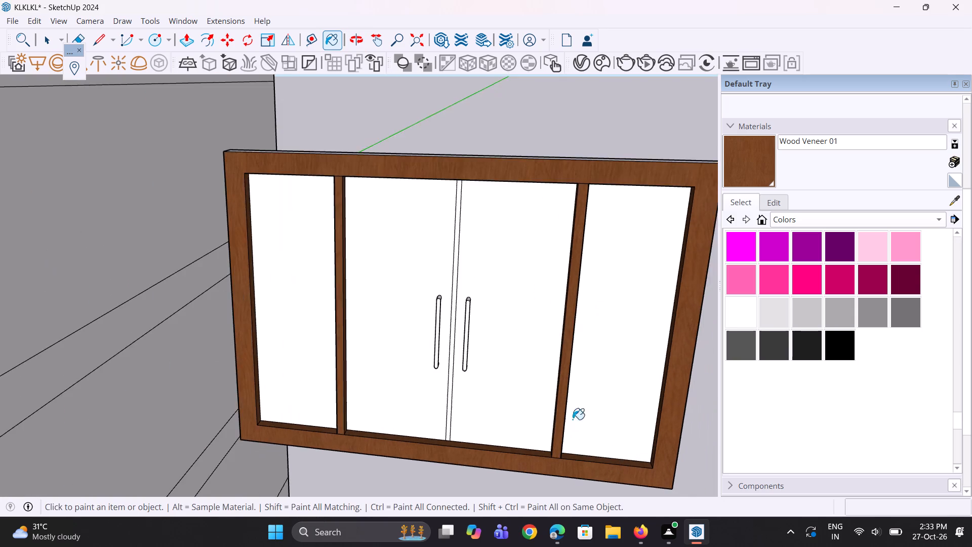
Paint the frame's right outer side and top face with Wood Veneer 01.
middle_click_drag(572, 418, 242, 406)
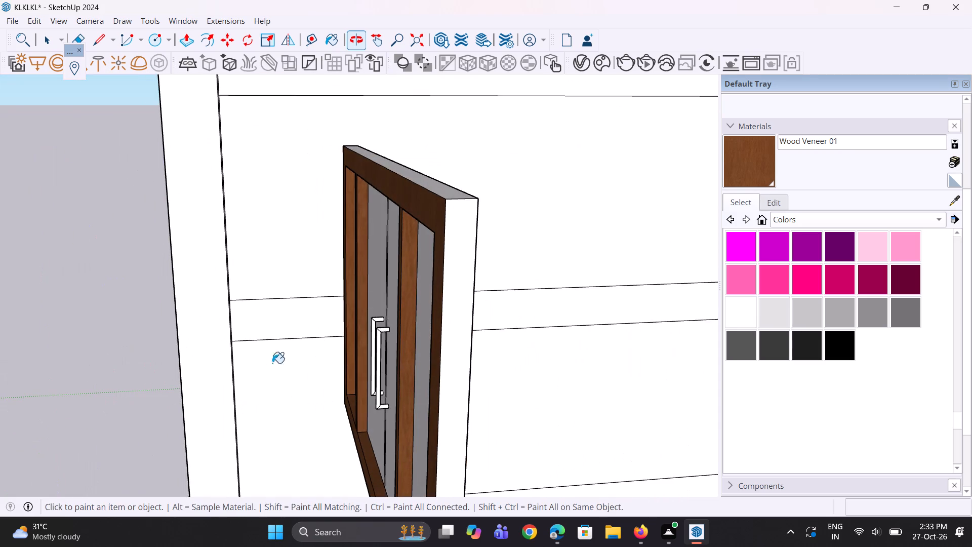
scroll(427, 305, "up", 1)
left_click(473, 301)
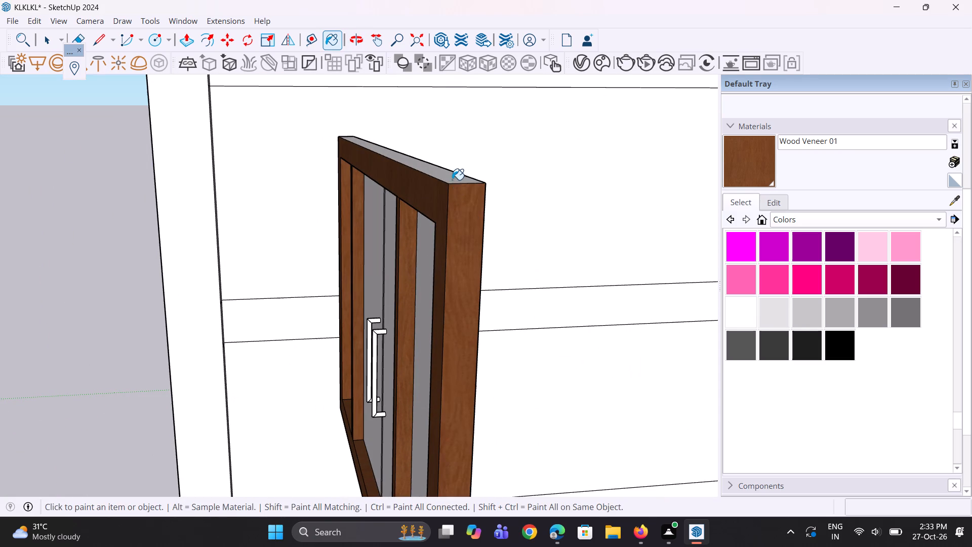
left_click(452, 180)
Paint the frame's left outer side and bottom face with Wood Veneer 01.
middle_click_drag(273, 330, 611, 317)
scroll(424, 394, "down", 9)
middle_click_drag(614, 335, 745, 251)
scroll(610, 314, "up", 5)
scroll(504, 321, "up", 6)
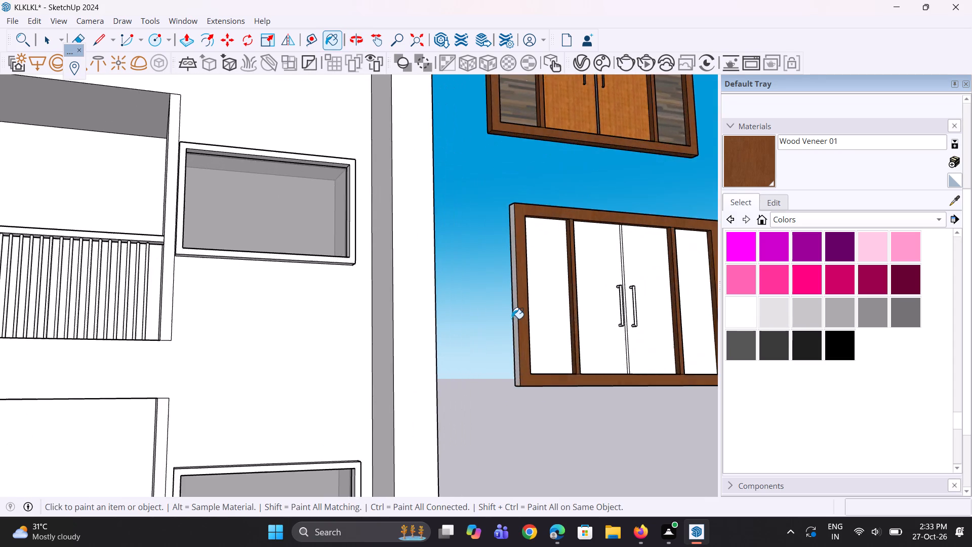
scroll(512, 319, "up", 3)
left_click(516, 318)
middle_click_drag(534, 373, 535, 246)
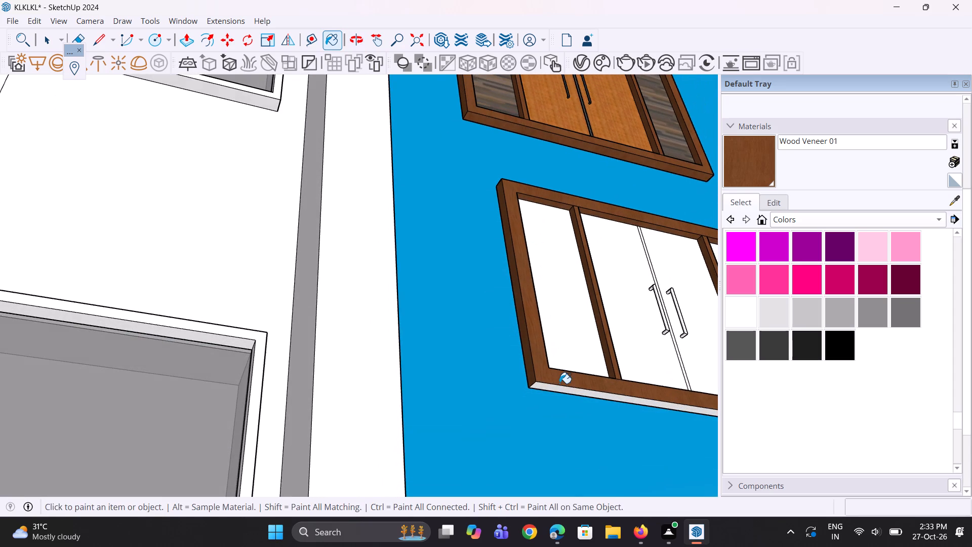
scroll(559, 383, "up", 1)
left_click(561, 390)
Sample Wood Bamboo from the finished upper panel's door and paint both door leaves of the lower panel with it.
scroll(511, 358, "down", 6)
middle_click_drag(544, 327, 486, 484)
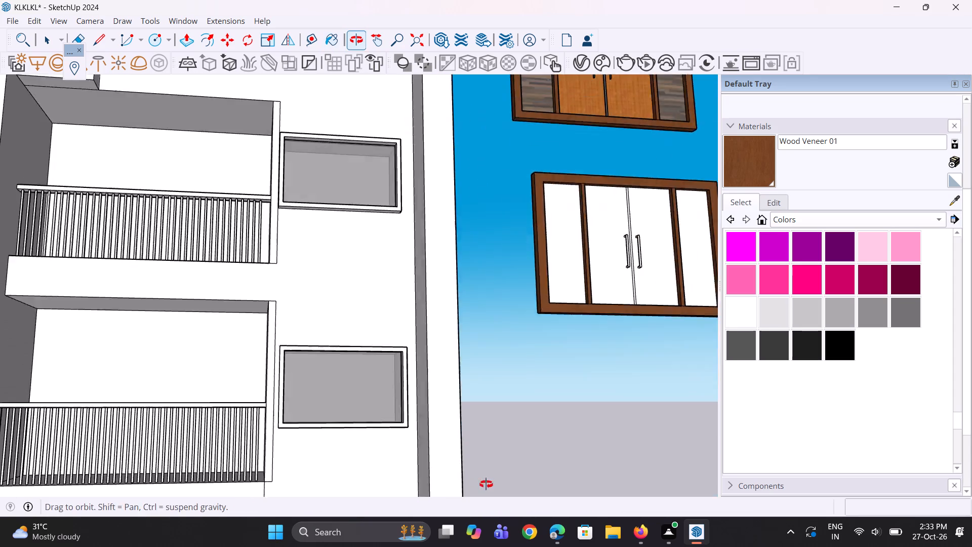
middle_click_drag(486, 484, 485, 486)
scroll(492, 421, "down", 9)
middle_click_drag(539, 342, 444, 341)
scroll(529, 334, "up", 3)
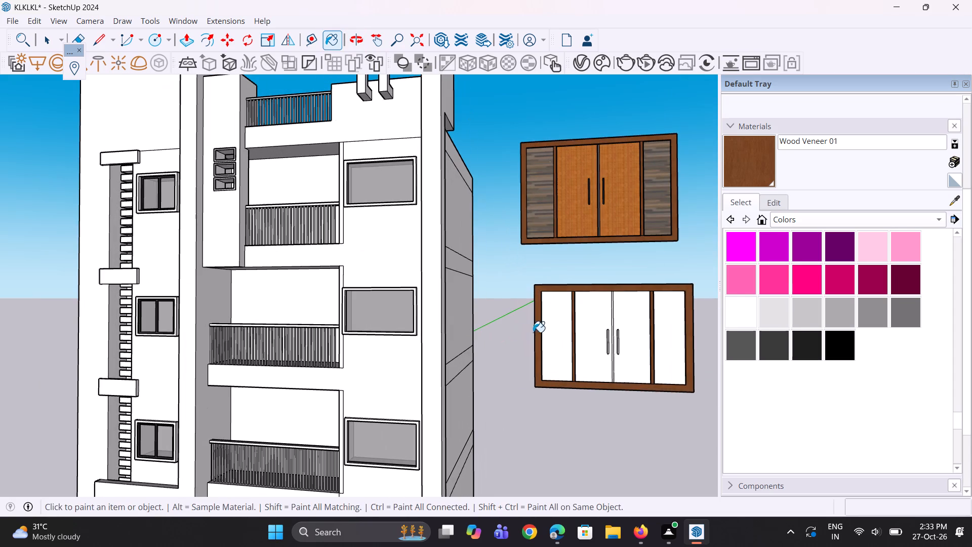
left_click(952, 204)
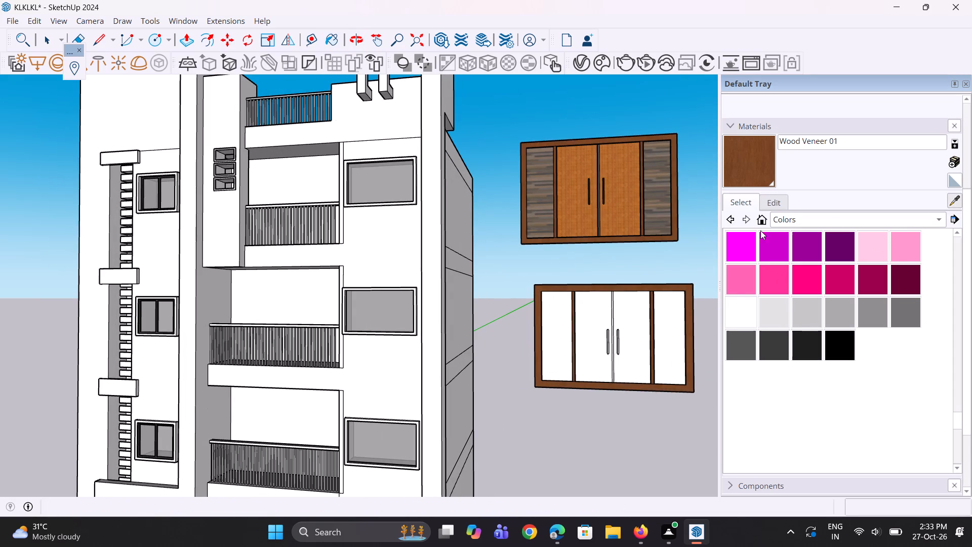
left_click(621, 211)
scroll(656, 300, "up", 2)
left_click(631, 334)
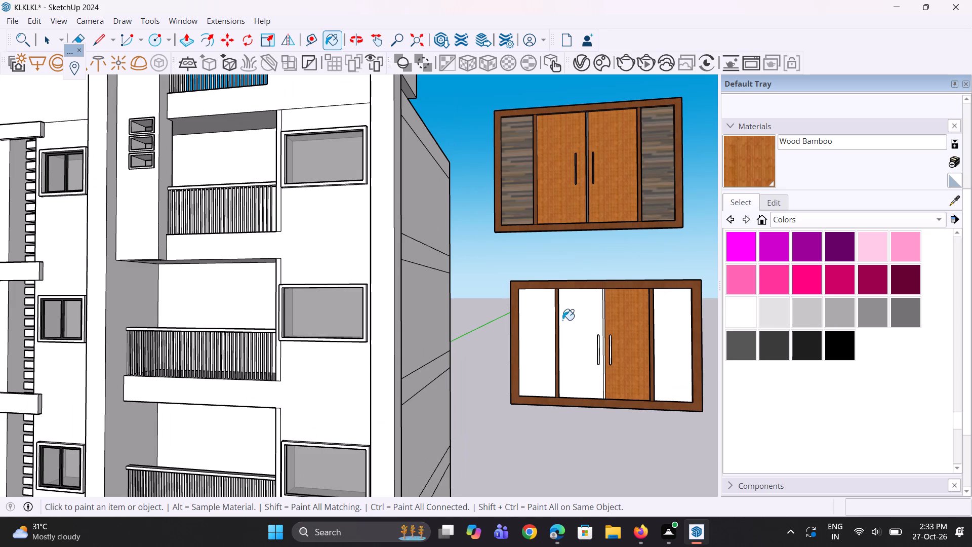
left_click(562, 320)
Sample Wood Floor Dark from the upper panel's side infill and paint both side infills of the lower panel with it.
middle_click_drag(610, 367, 633, 373)
scroll(602, 365, "down", 4)
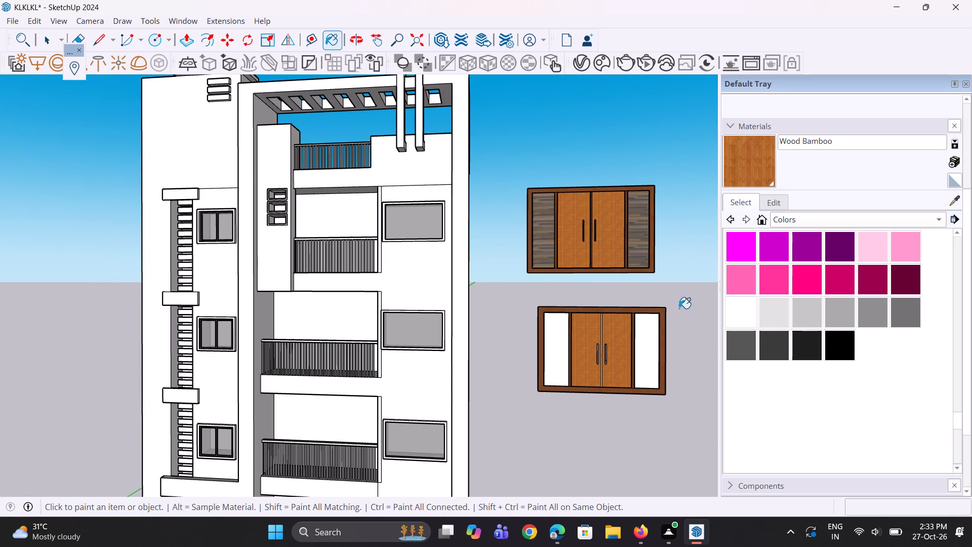
left_click(953, 200)
scroll(710, 276, "up", 3)
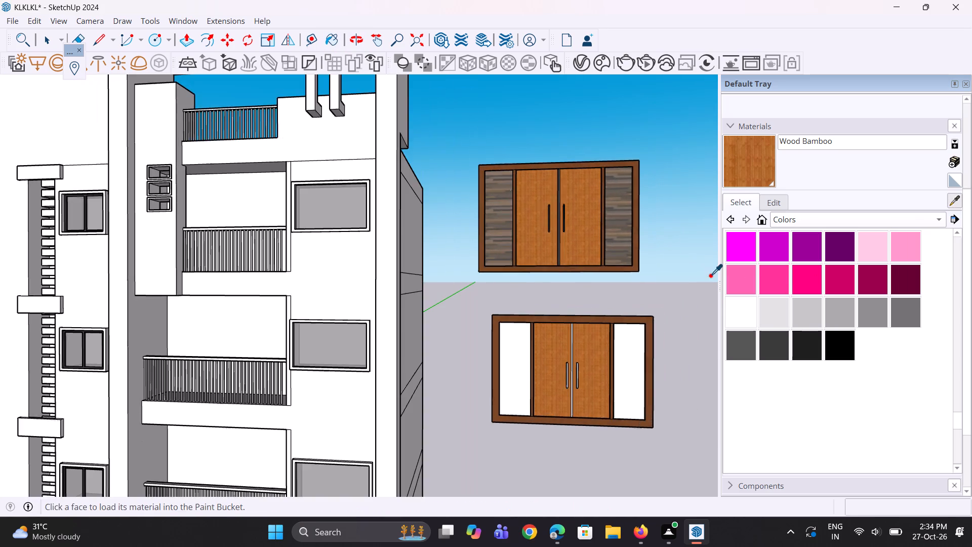
scroll(629, 263, "up", 2)
left_click(617, 241)
scroll(636, 331, "up", 3)
left_click(633, 369)
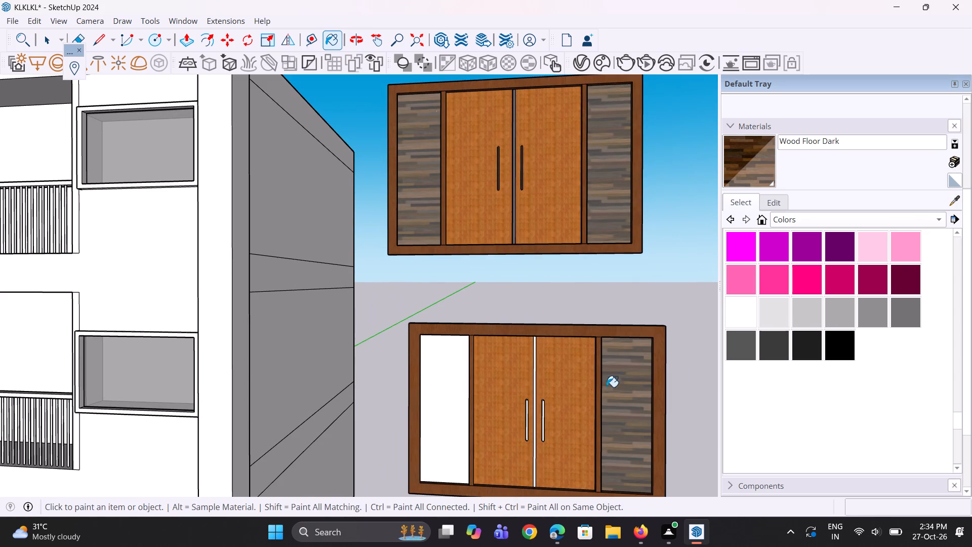
left_click(457, 413)
Paint the long vertical tubes of both door handles on the lower panel with Color M07.
scroll(457, 414, "down", 5)
middle_click_drag(505, 396, 512, 393)
scroll(514, 393, "up", 2)
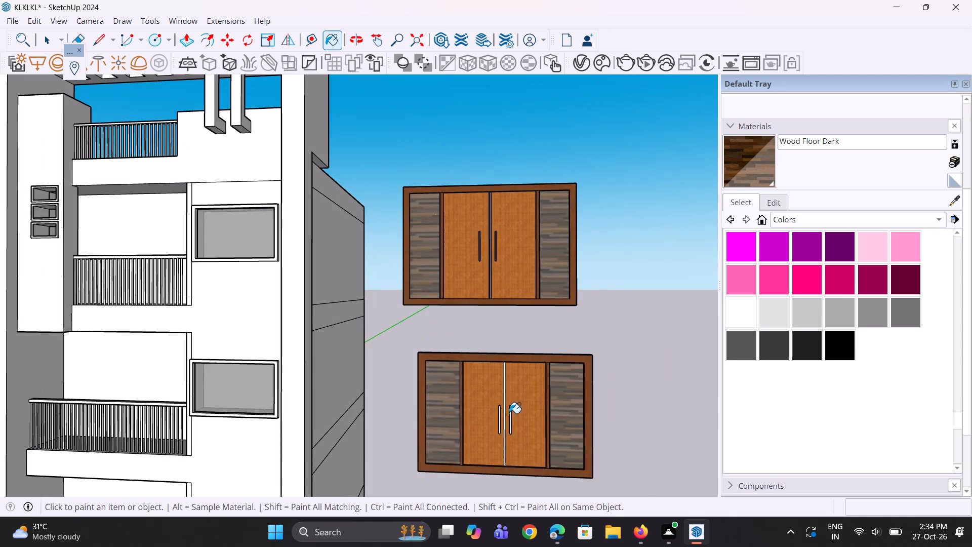
scroll(509, 413, "up", 5)
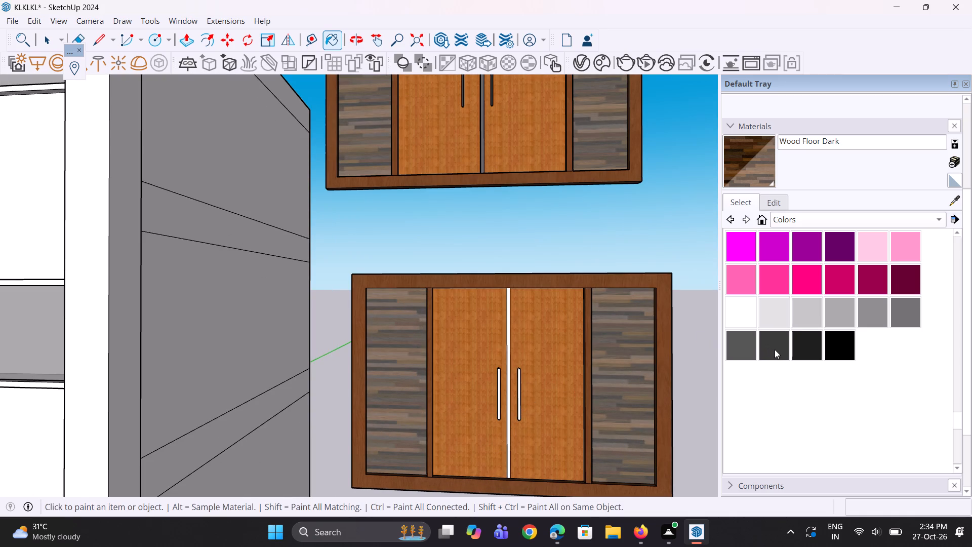
left_click(775, 349)
scroll(547, 421, "up", 8)
scroll(507, 397, "up", 3)
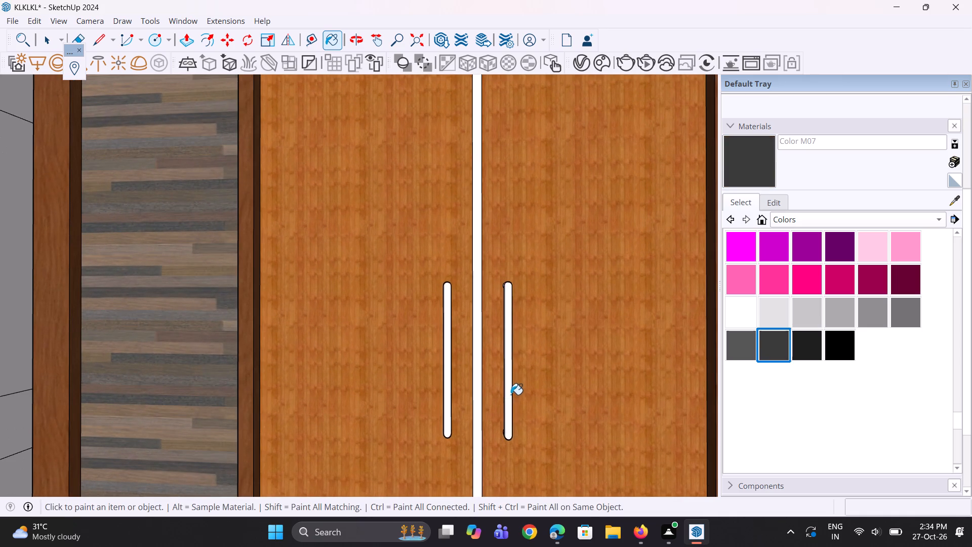
left_click(511, 394)
scroll(466, 405, "up", 2)
left_click(441, 410)
Paint the upper returns of both door handles with Color M07.
middle_click_drag(444, 358, 425, 447)
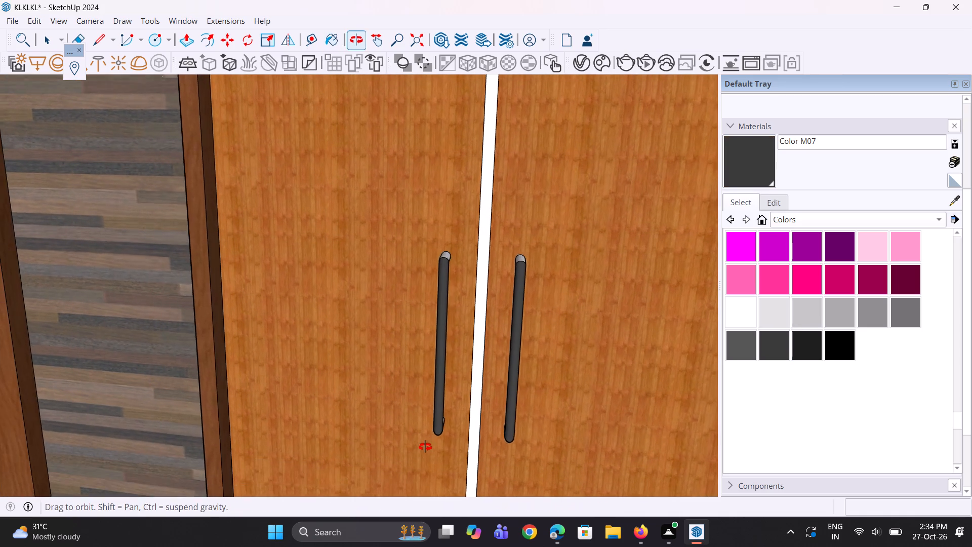
middle_click_drag(425, 447, 425, 449)
scroll(440, 282, "up", 4)
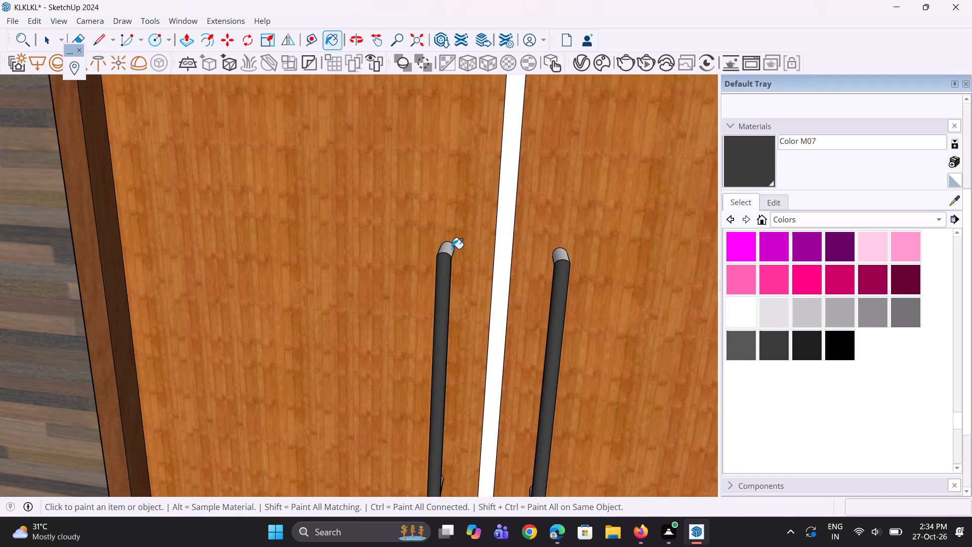
left_click(452, 249)
scroll(520, 243, "up", 3)
left_click(573, 258)
Paint the lower returns of both door handles with Color M07.
scroll(495, 261, "down", 4)
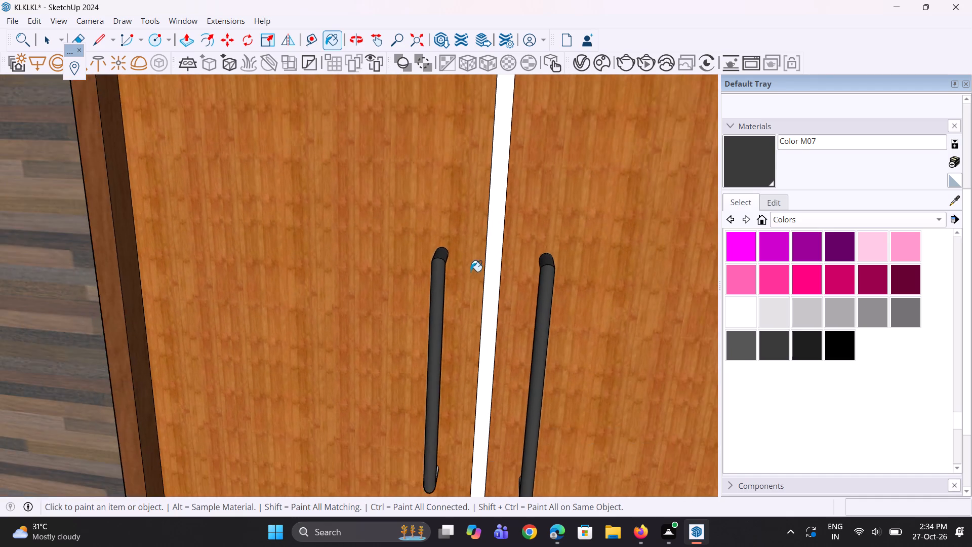
scroll(442, 295, "down", 4)
scroll(434, 403, "up", 4)
middle_click_drag(445, 454, 375, 419)
scroll(445, 454, "up", 3)
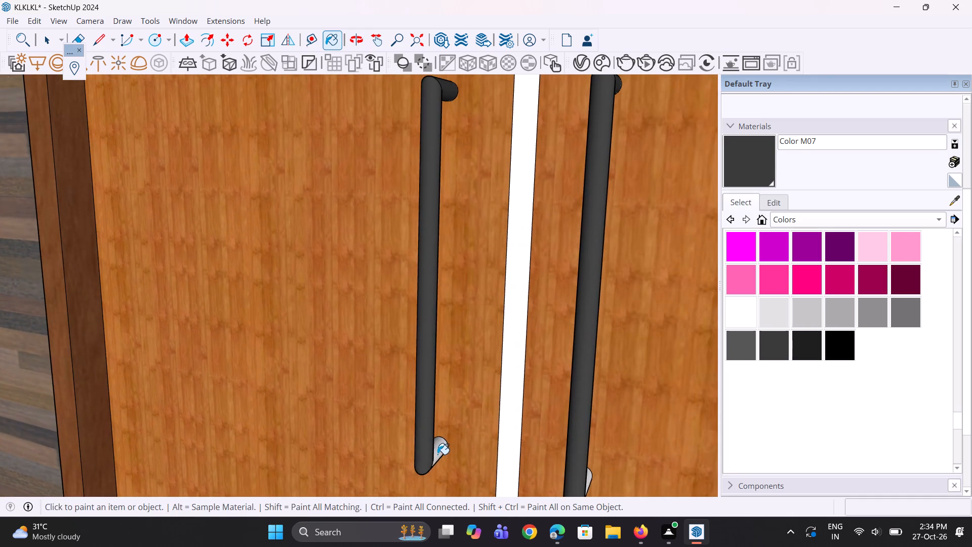
left_click(437, 453)
middle_click_drag(478, 442, 415, 423)
scroll(414, 398, "down", 5)
scroll(484, 465, "up", 5)
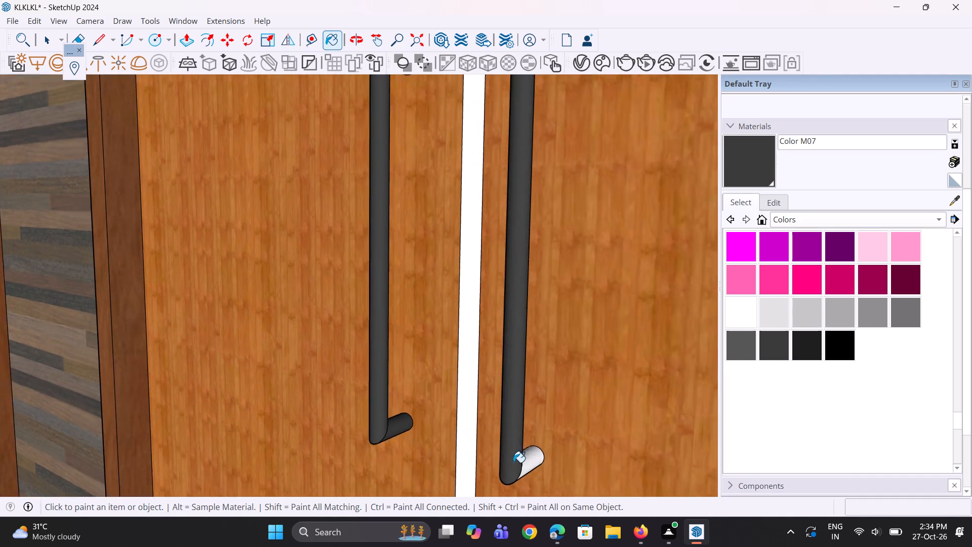
scroll(513, 462, "up", 1)
left_click(541, 462)
Paint the narrow strip between the lower panel's two door leaves with Color M06.
scroll(419, 461, "down", 6)
middle_click_drag(369, 442, 585, 258)
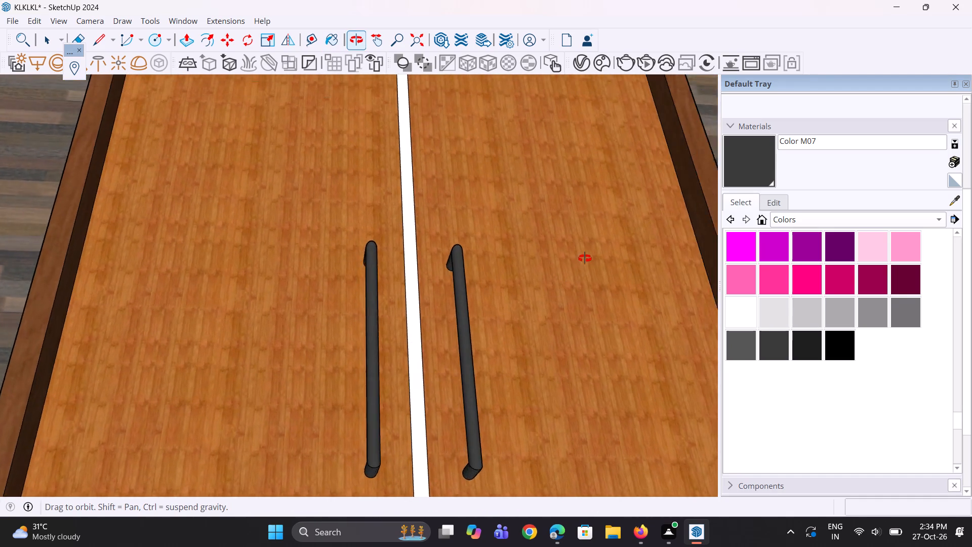
middle_click_drag(585, 258, 544, 401)
scroll(460, 386, "down", 20)
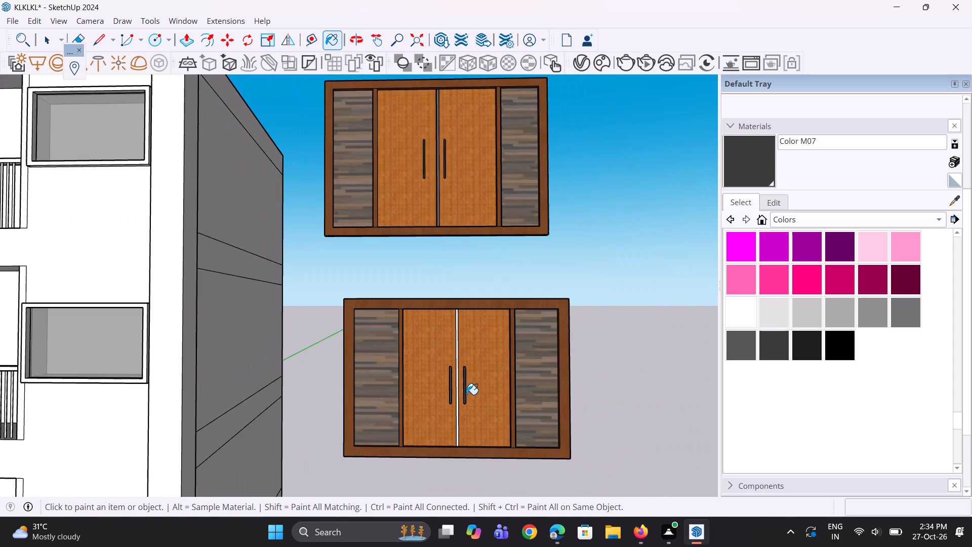
middle_click_drag(471, 385, 511, 346)
scroll(469, 224, "up", 10)
middle_click_drag(413, 231, 398, 281)
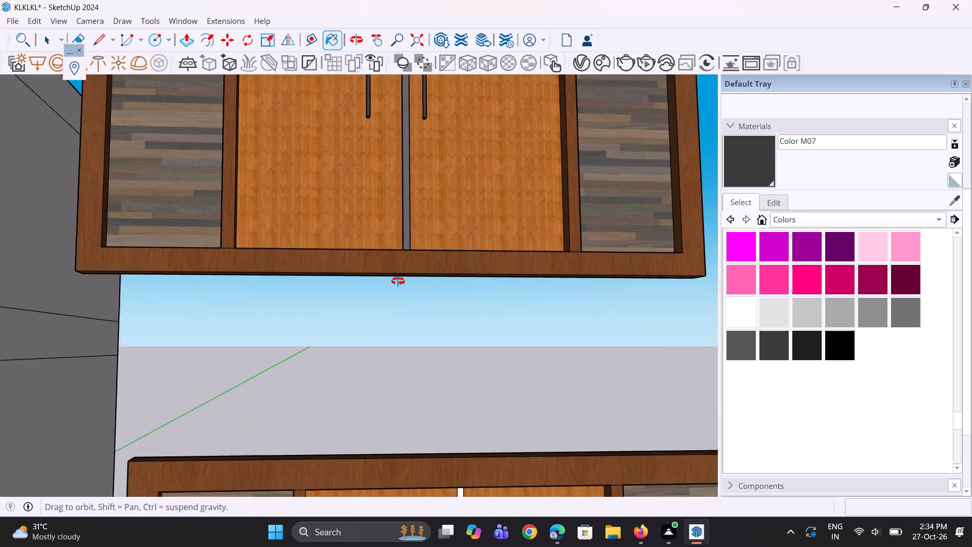
middle_click_drag(398, 281, 394, 294)
left_click(726, 344)
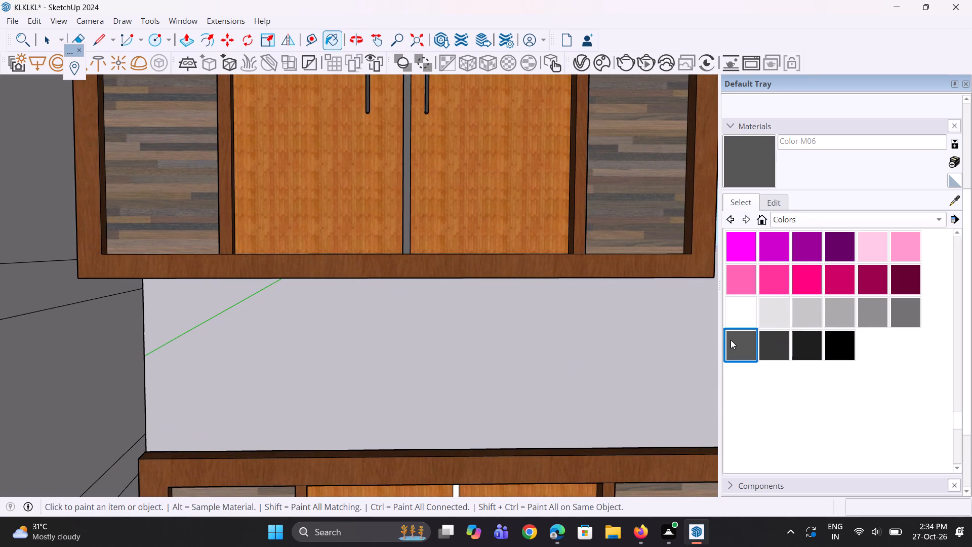
scroll(565, 397, "down", 5)
scroll(499, 492, "up", 6)
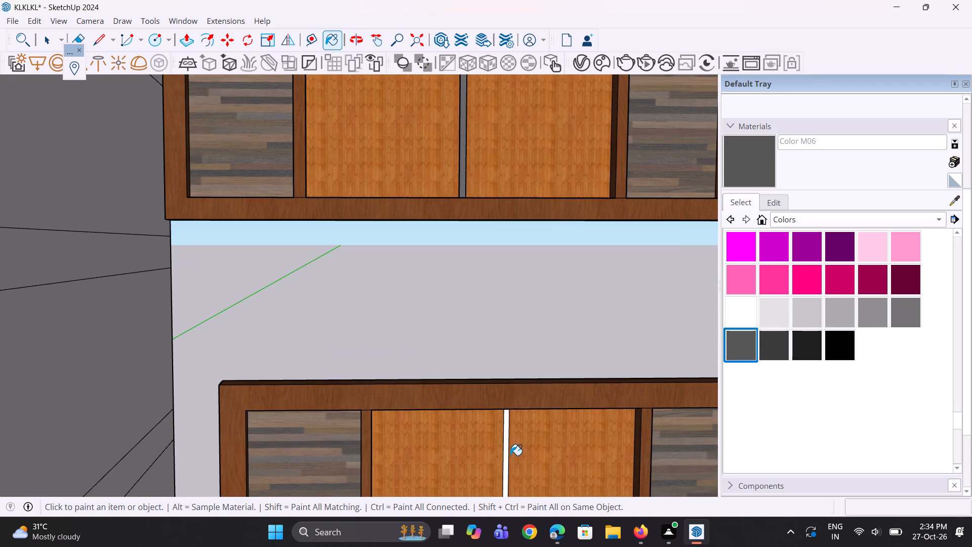
left_click(507, 449)
scroll(499, 410, "down", 12)
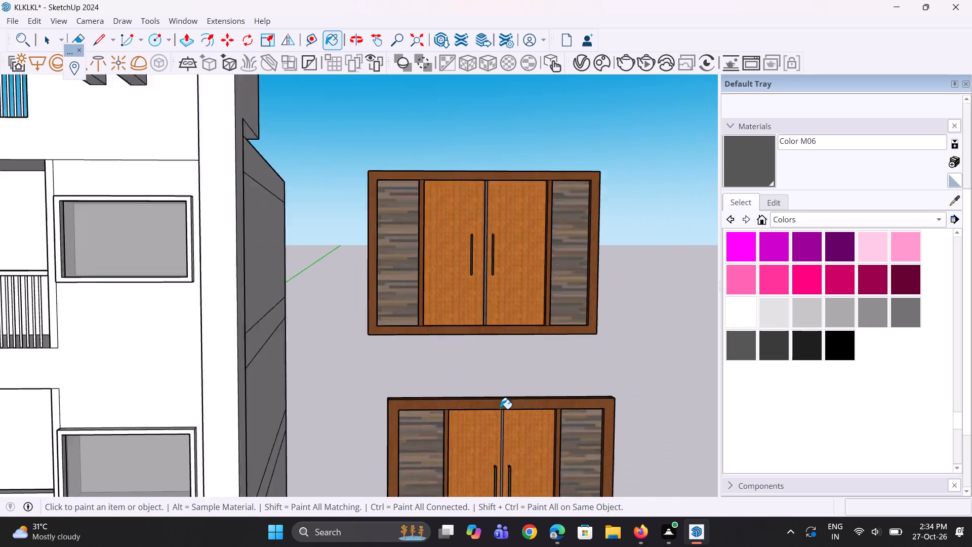
Select the entire lower door panel with its frame, side panels and handles, and make it one group.
middle_click_drag(467, 451, 473, 390)
scroll(467, 451, "up", 1)
scroll(473, 390, "down", 11)
middle_click_drag(469, 407, 462, 452)
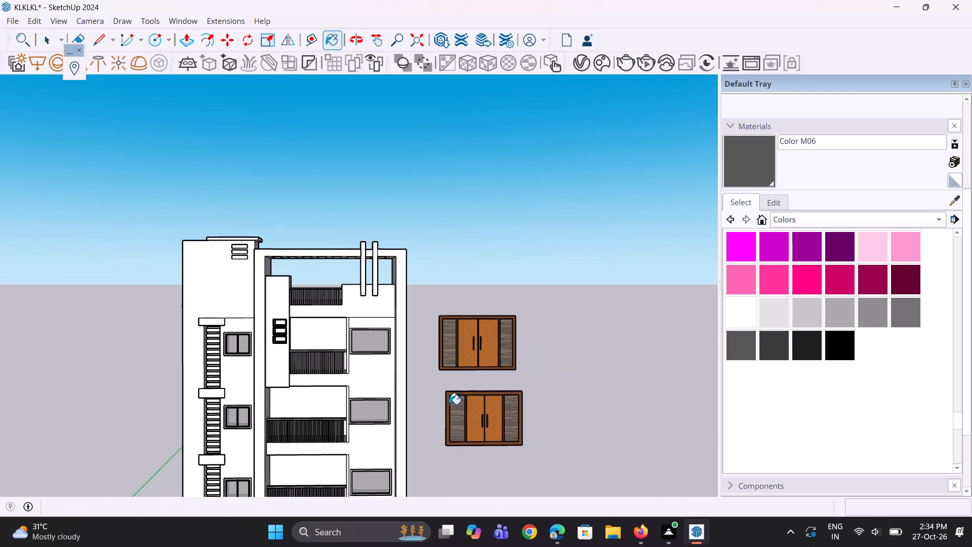
scroll(449, 401, "up", 3)
key("space")
key("space")
scroll(451, 399, "up", 3)
left_click_drag(427, 382, 448, 441)
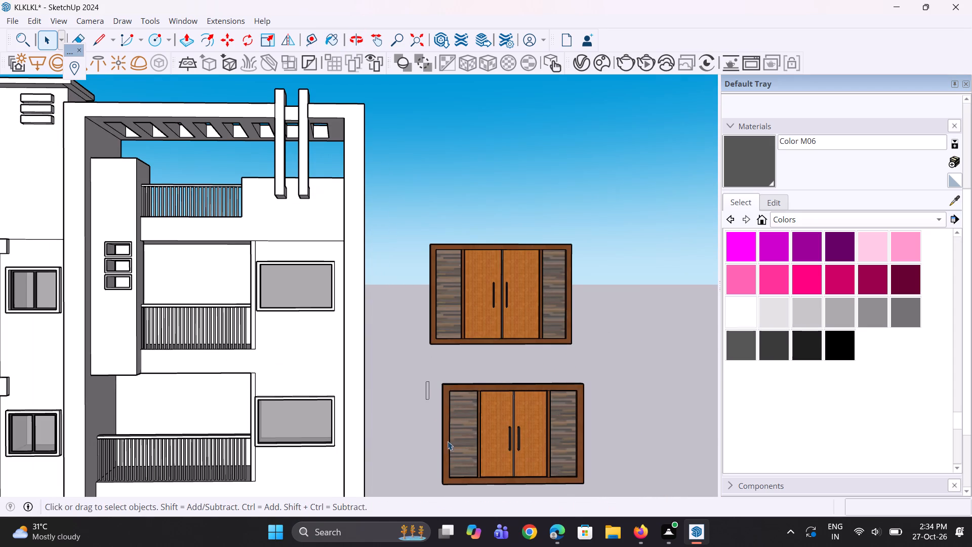
left_click_drag(448, 441, 621, 497)
right_click(575, 446)
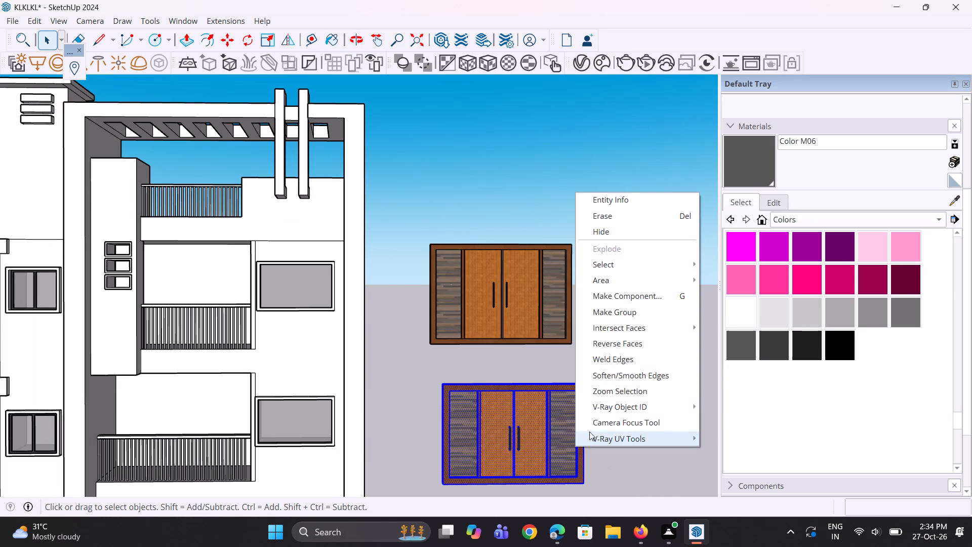
left_click(624, 317)
left_click(619, 320)
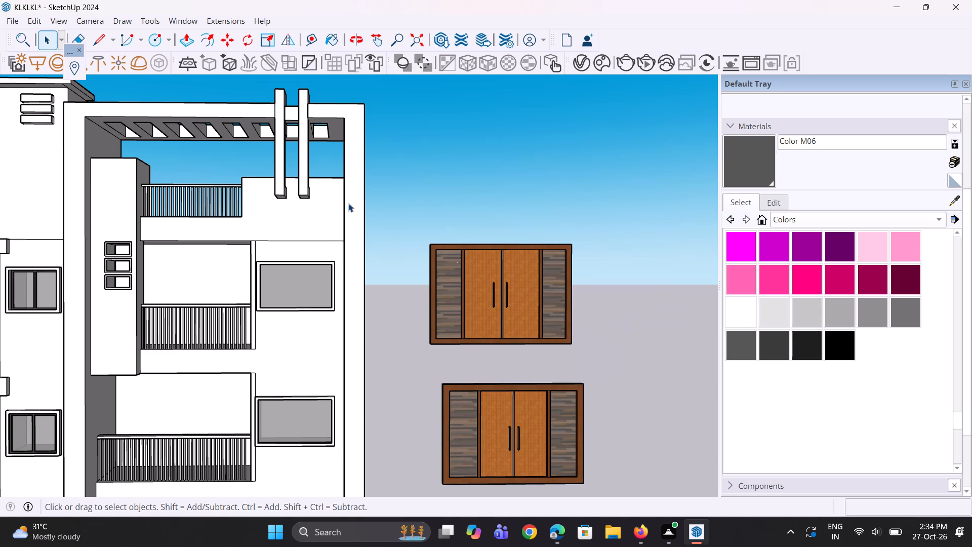
Select the entire upper door panel with its frame, side panels and handles, and make it one group.
left_click_drag(414, 212, 608, 358)
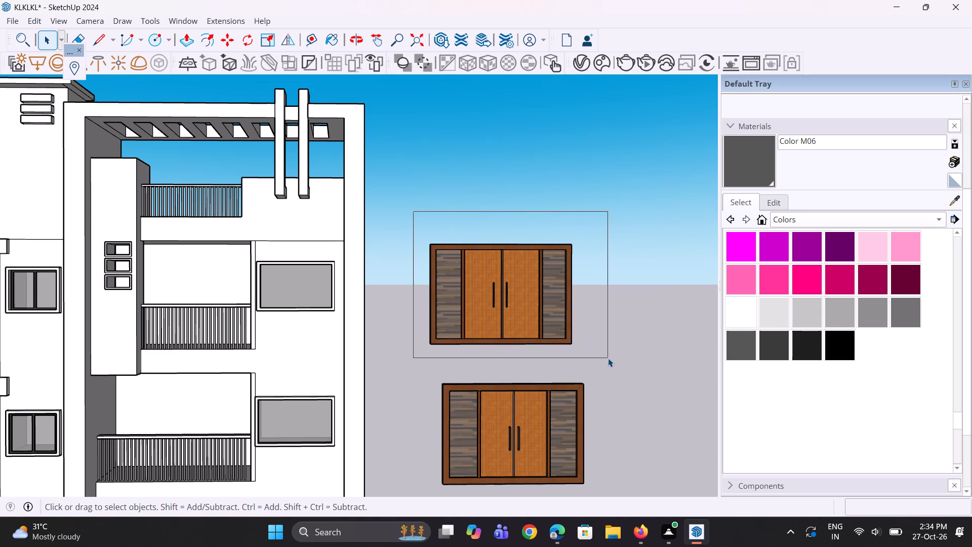
right_click(513, 299)
left_click(578, 148)
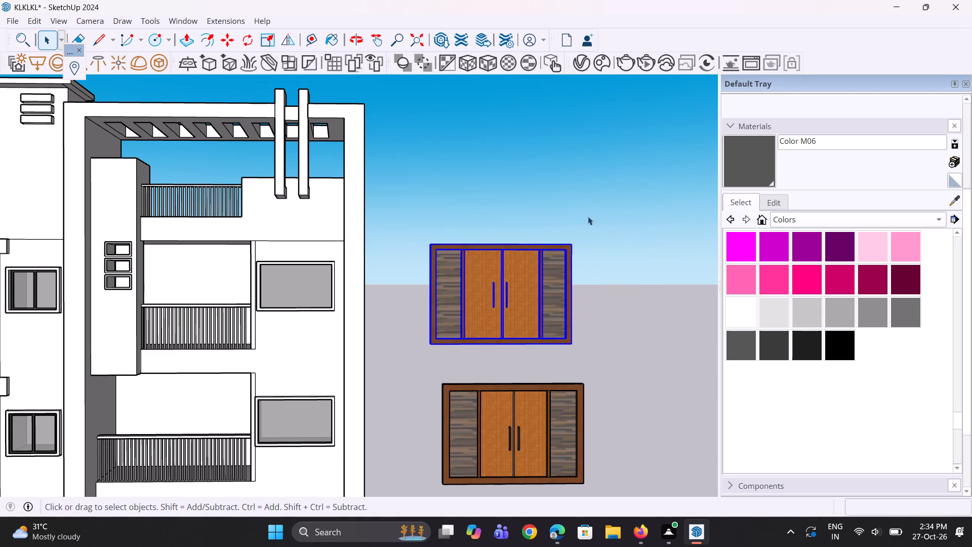
left_click(593, 232)
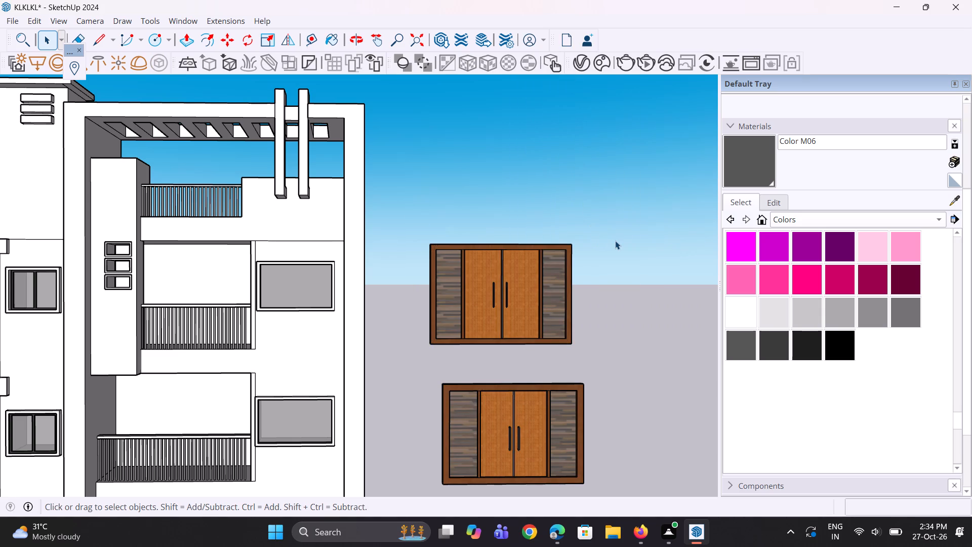
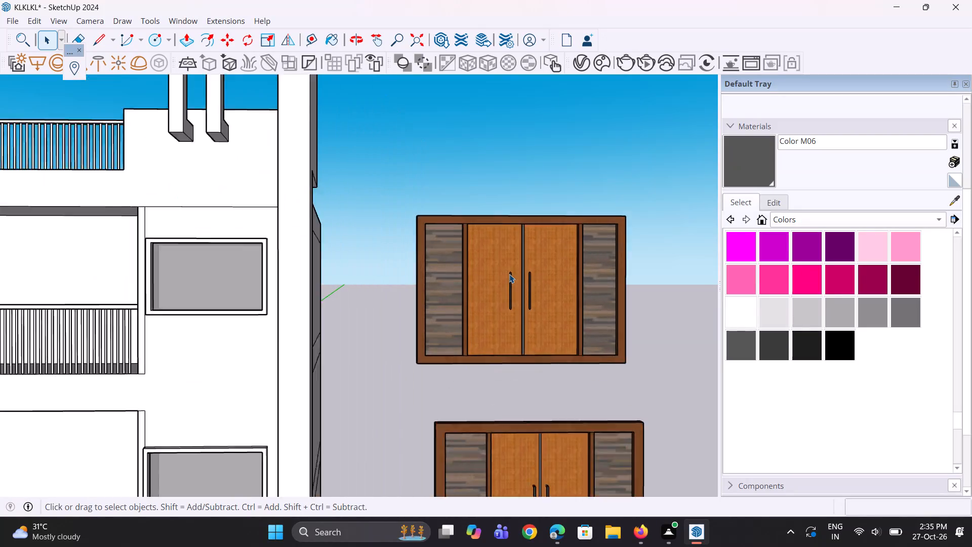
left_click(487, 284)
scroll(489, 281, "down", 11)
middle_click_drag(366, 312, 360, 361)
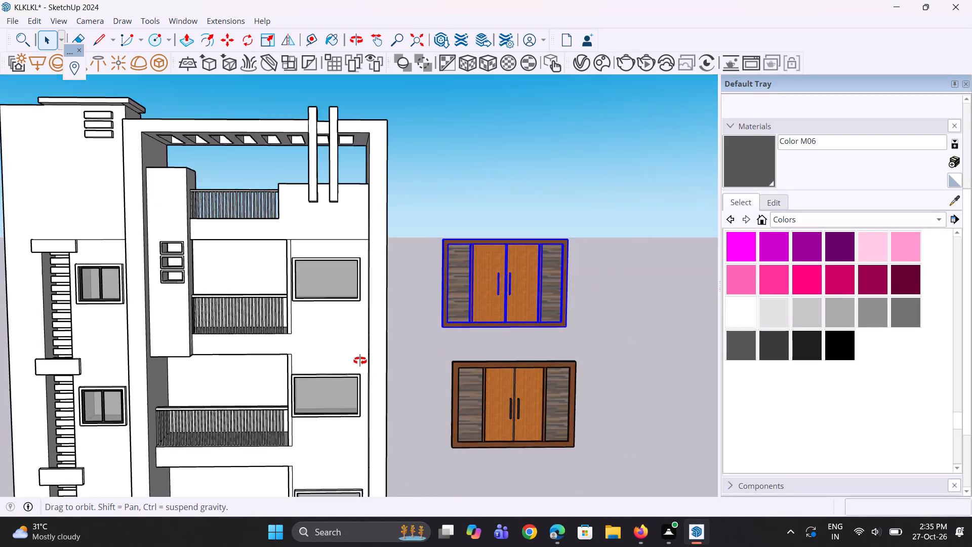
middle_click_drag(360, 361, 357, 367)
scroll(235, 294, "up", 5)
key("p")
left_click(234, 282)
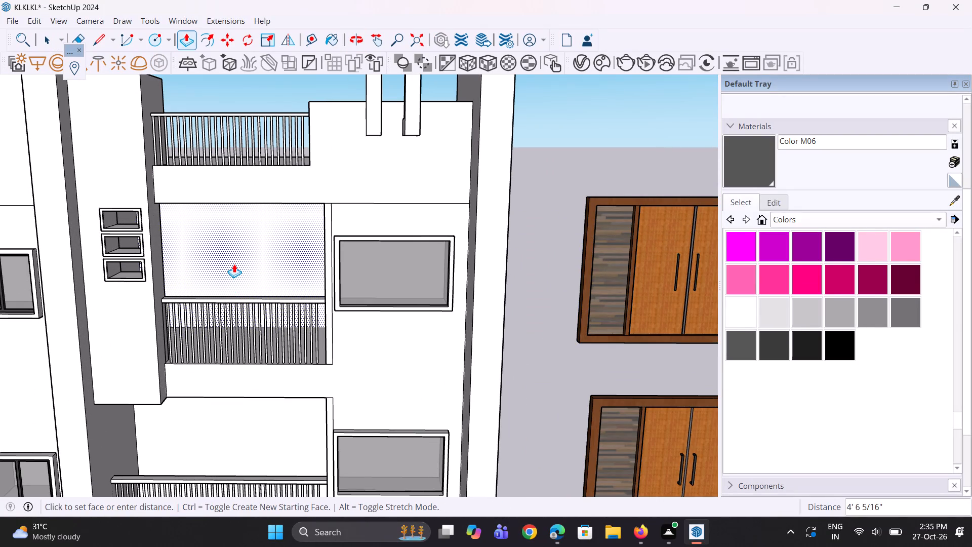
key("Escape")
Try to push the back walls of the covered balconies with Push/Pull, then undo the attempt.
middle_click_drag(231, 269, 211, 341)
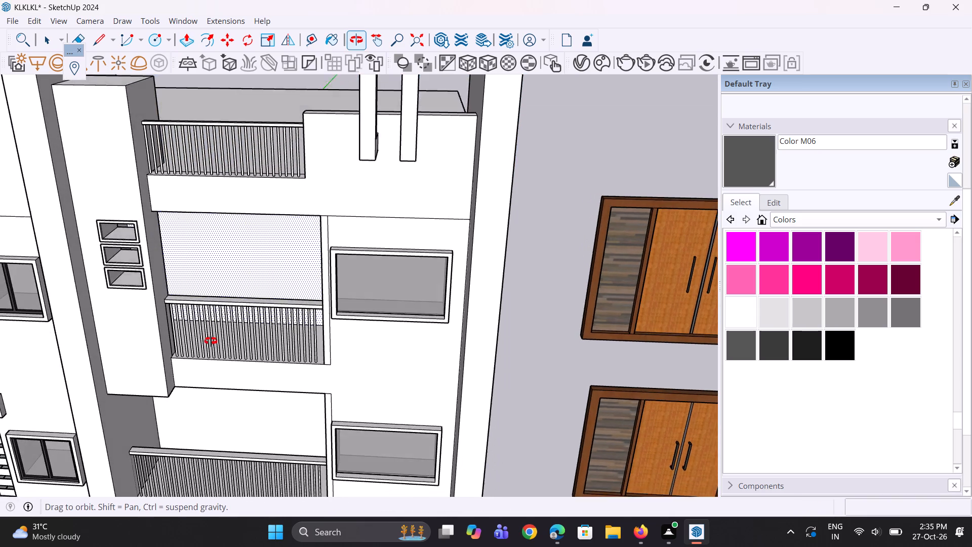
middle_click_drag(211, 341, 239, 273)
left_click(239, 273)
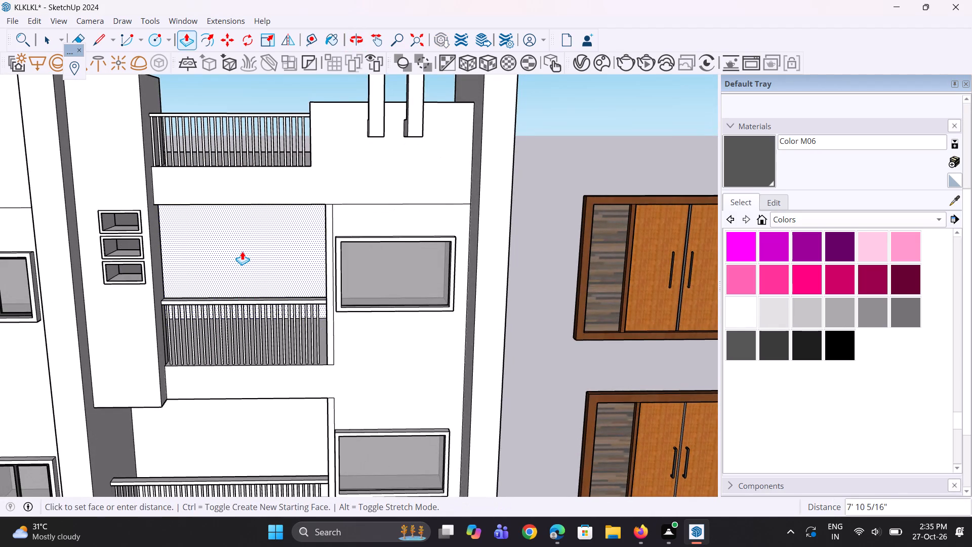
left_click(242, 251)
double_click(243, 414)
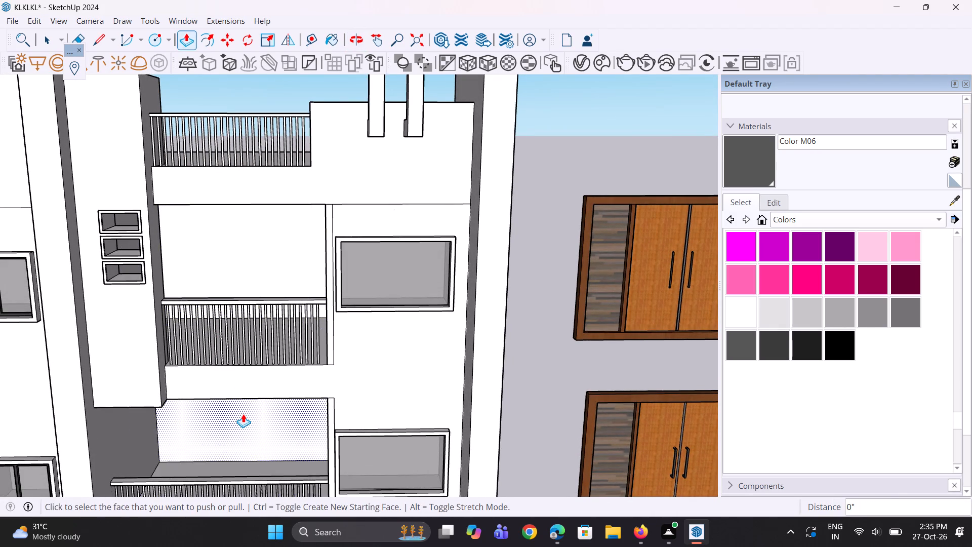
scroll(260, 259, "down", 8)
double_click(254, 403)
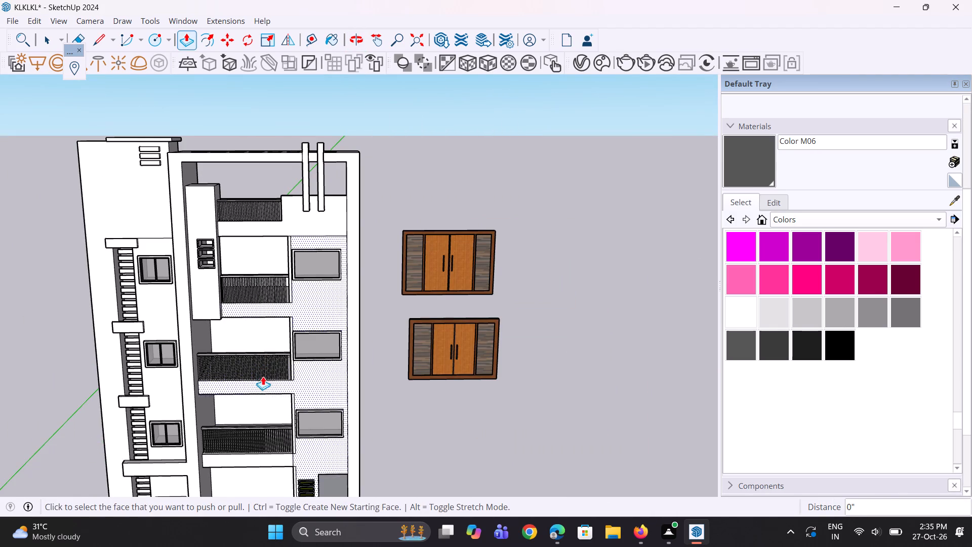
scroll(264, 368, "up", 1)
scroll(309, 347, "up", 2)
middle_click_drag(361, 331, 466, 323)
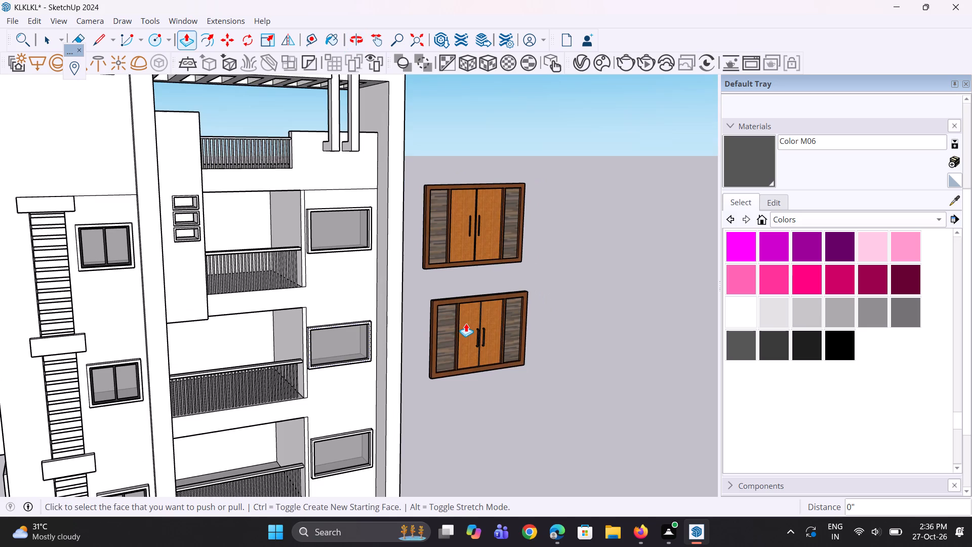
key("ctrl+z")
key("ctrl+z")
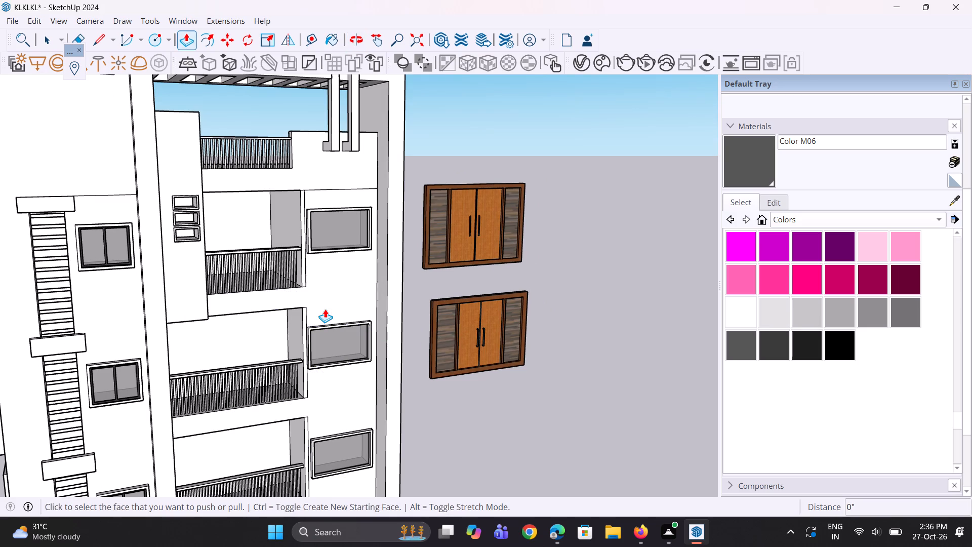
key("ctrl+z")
Draw a vertical marker line on the top covered balcony's side wall, from the floor up, just in front of the back wall.
middle_click_drag(237, 285, 273, 353)
scroll(265, 248, "up", 4)
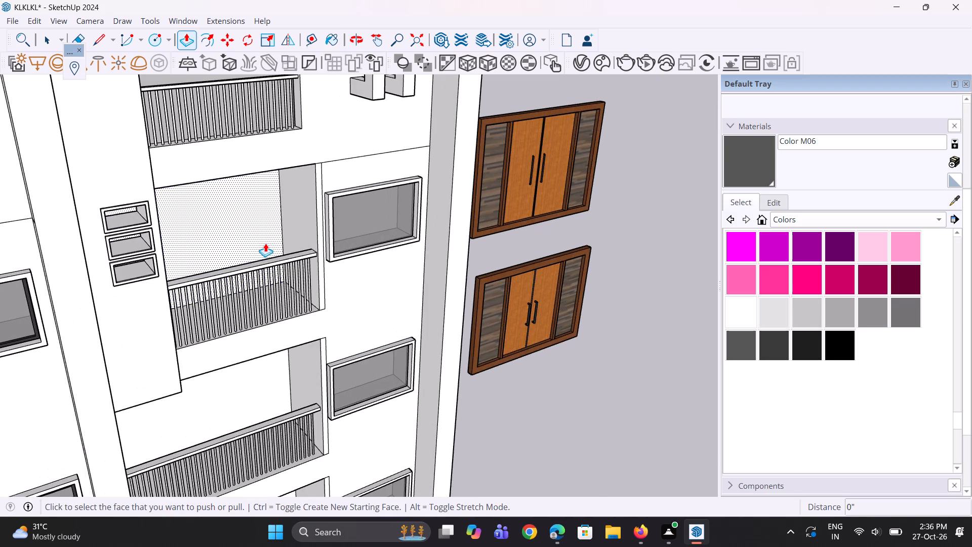
key("l")
scroll(268, 239, "up", 3)
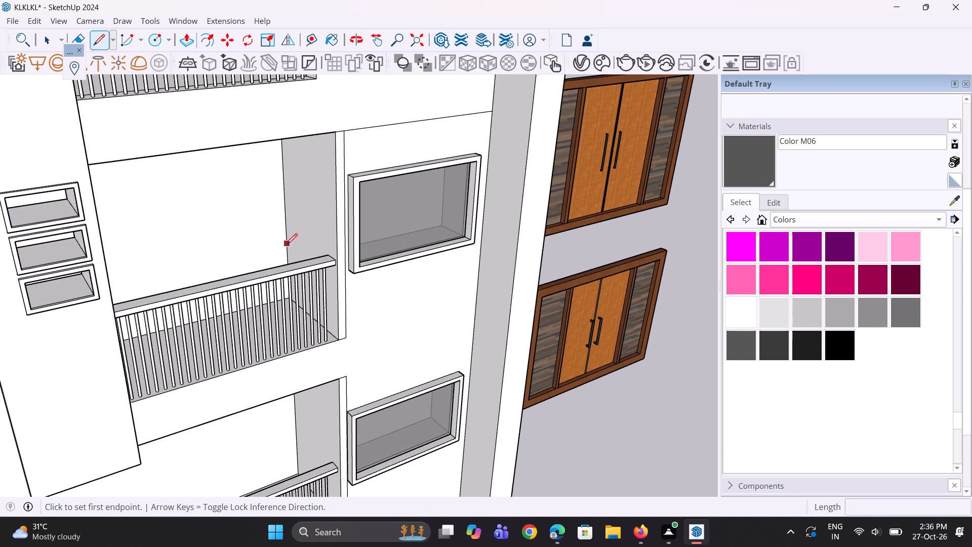
middle_click_drag(295, 258, 310, 319)
scroll(264, 235, "up", 13)
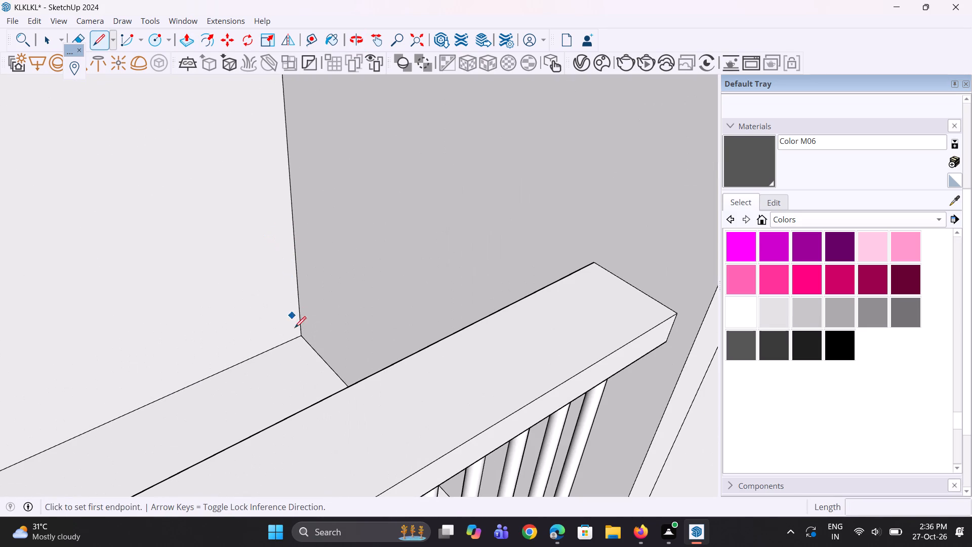
left_click(309, 339)
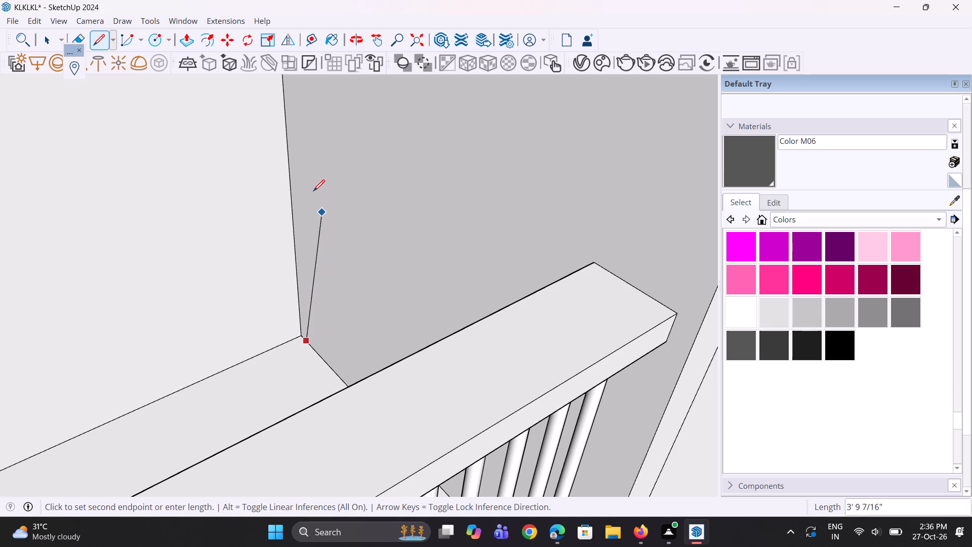
left_click(295, 135)
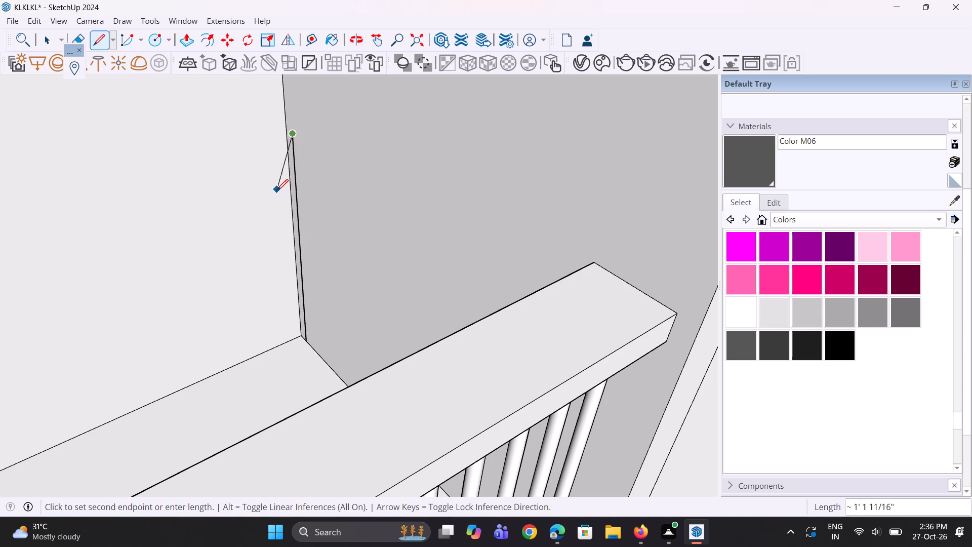
scroll(286, 143, "down", 6)
key("space")
Draw a vertical marker line about 6' 5" long on the second covered balcony's side wall, just in front of its back wall.
scroll(220, 147, "down", 10)
middle_click_drag(296, 327, 298, 312)
scroll(297, 321, "up", 1)
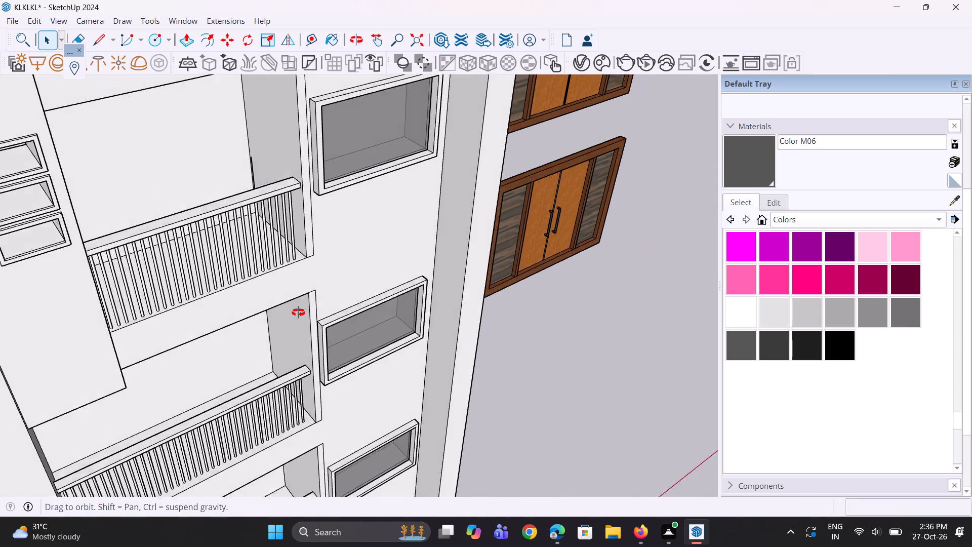
middle_click_drag(298, 312, 299, 308)
key("l")
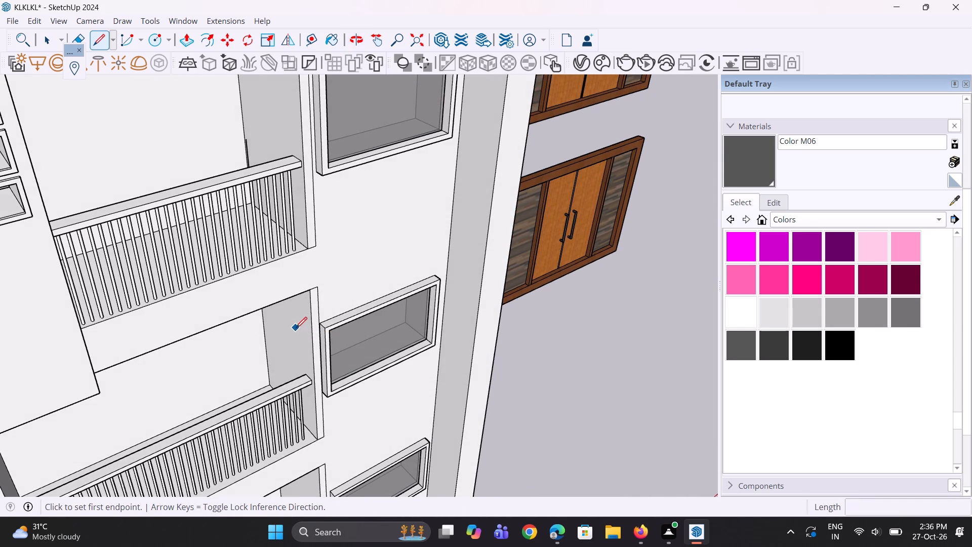
scroll(296, 328, "up", 11)
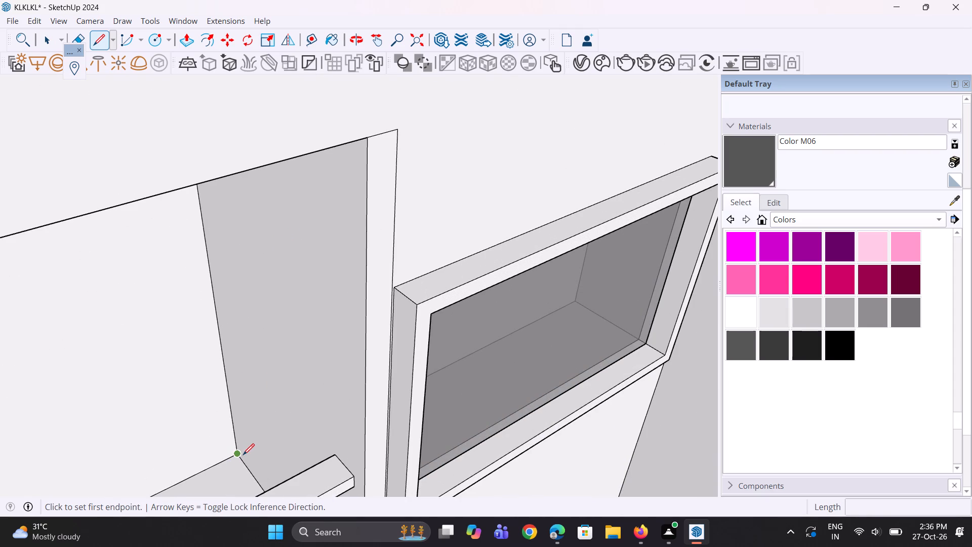
left_click(245, 464)
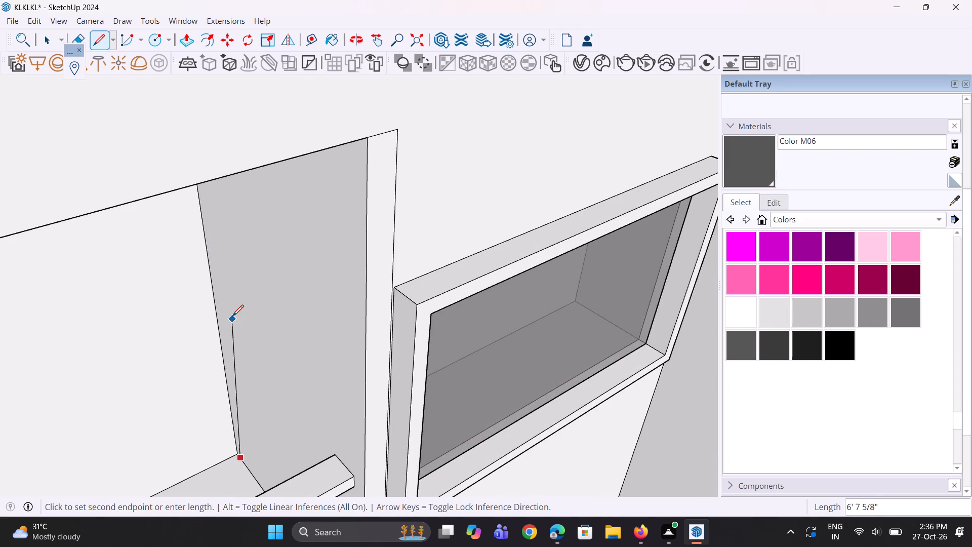
scroll(221, 307, "up", 2)
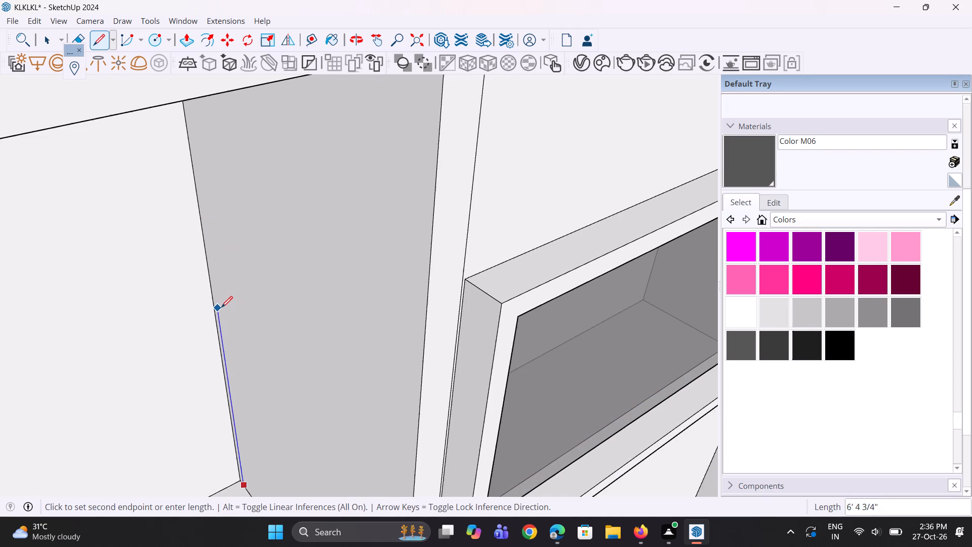
left_click(221, 307)
scroll(287, 263, "down", 10)
key("space")
Draw a vertical marker line about 6' 3" long on the third covered balcony's side wall, just in front of its back wall.
scroll(230, 264, "down", 7)
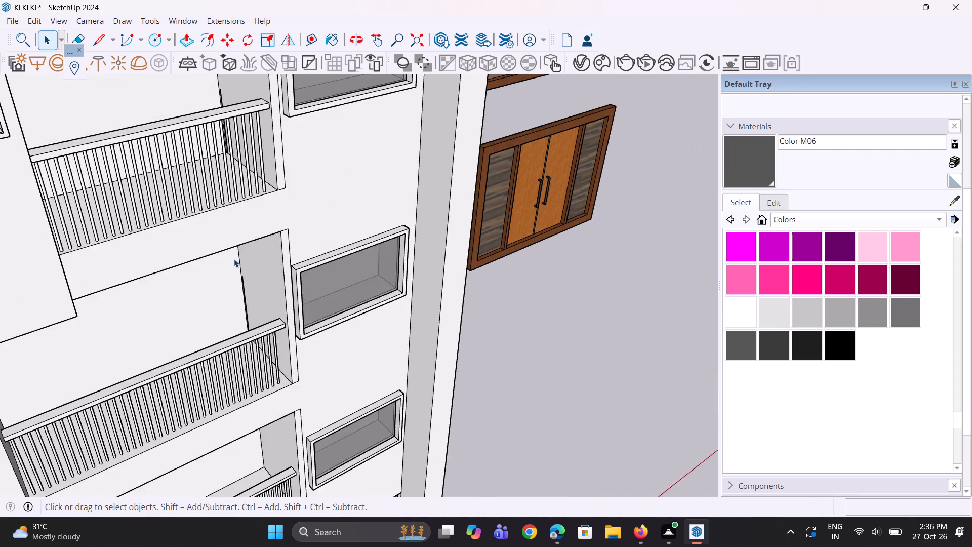
scroll(234, 259, "down", 3)
scroll(240, 372, "up", 5)
scroll(263, 434, "up", 4)
key("l")
scroll(272, 449, "up", 6)
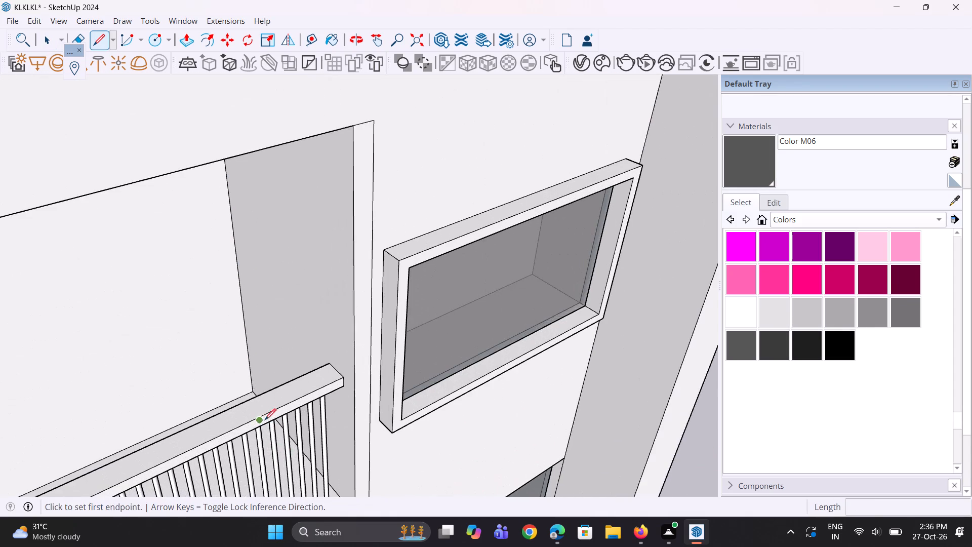
middle_click_drag(240, 396, 261, 431)
scroll(257, 375, "up", 3)
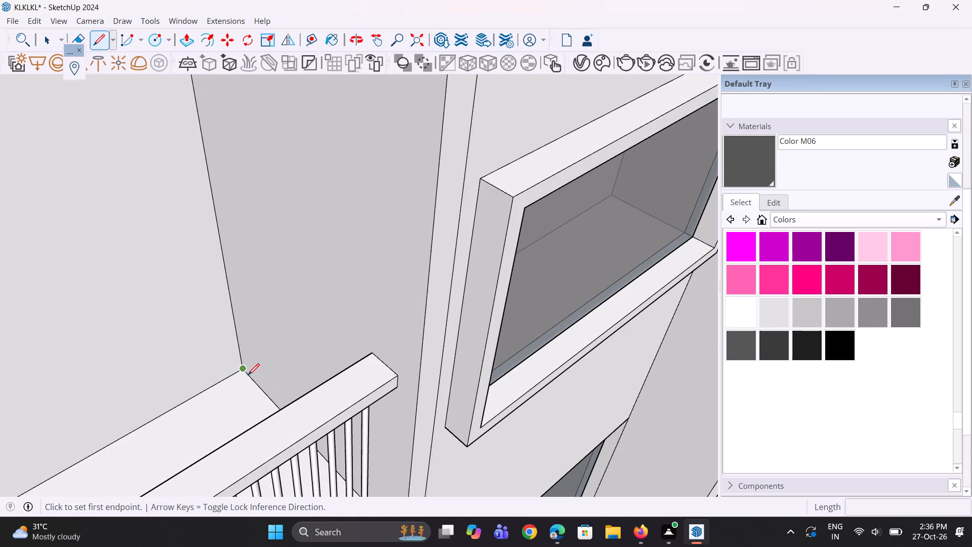
left_click(249, 376)
scroll(261, 282, "up", 2)
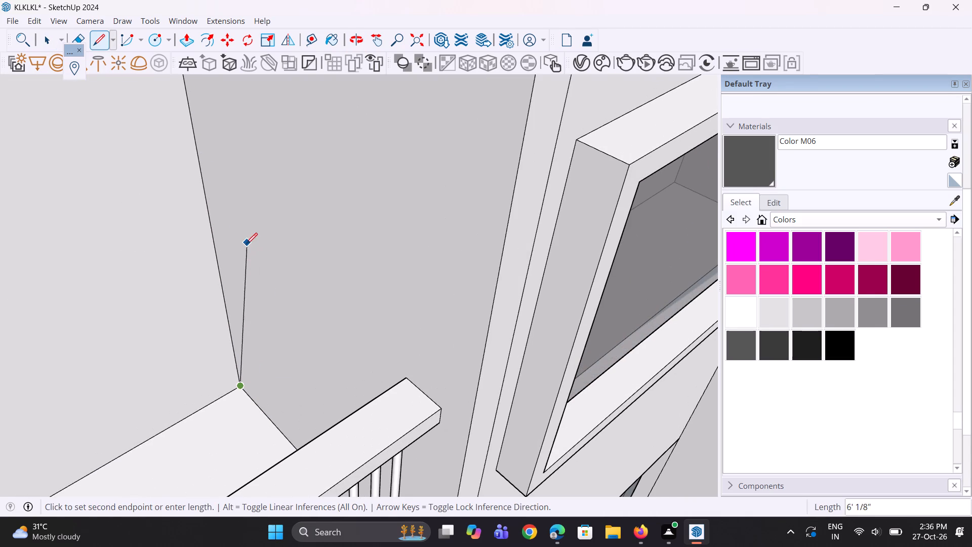
key("space")
key("l")
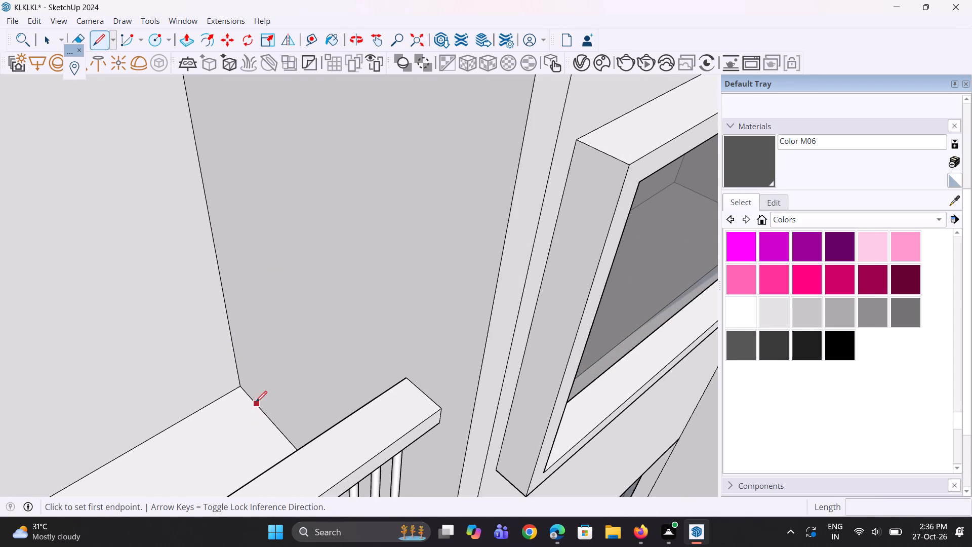
left_click(248, 397)
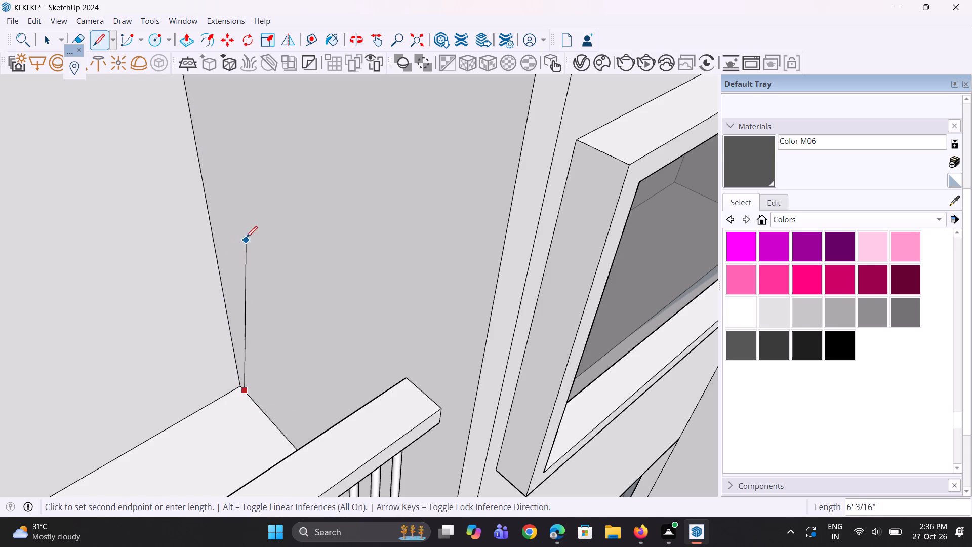
left_click(217, 200)
scroll(234, 210, "down", 6)
type("b")
key("space")
Draw a vertical marker line about 5' 11" long on the lowest balcony's side wall, just in front of its back wall.
scroll(205, 220, "down", 4)
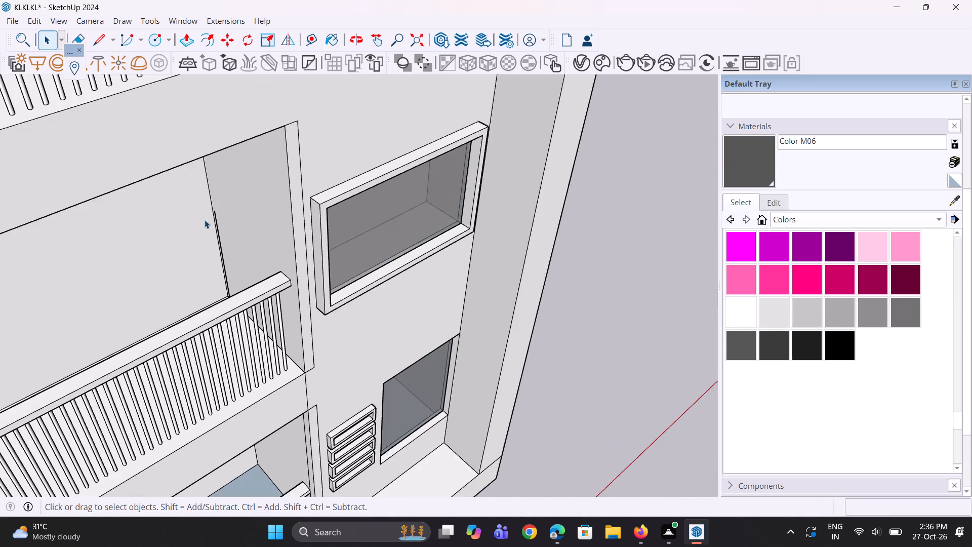
scroll(178, 242, "down", 5)
middle_click_drag(194, 432, 206, 396)
scroll(232, 416, "up", 4)
scroll(212, 372, "down", 5)
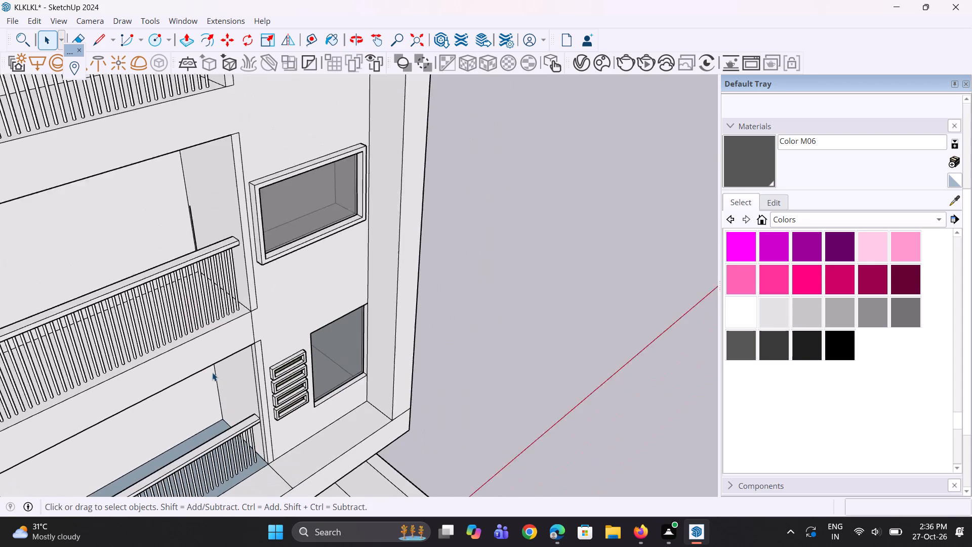
scroll(189, 412, "down", 3)
scroll(195, 409, "up", 7)
left_click(195, 409)
key("l")
scroll(195, 409, "up", 6)
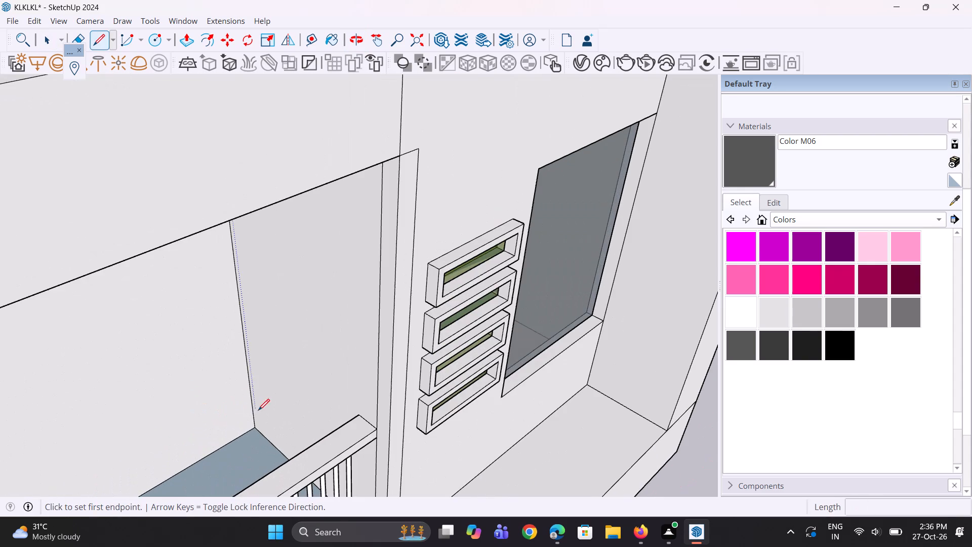
scroll(260, 438, "up", 3)
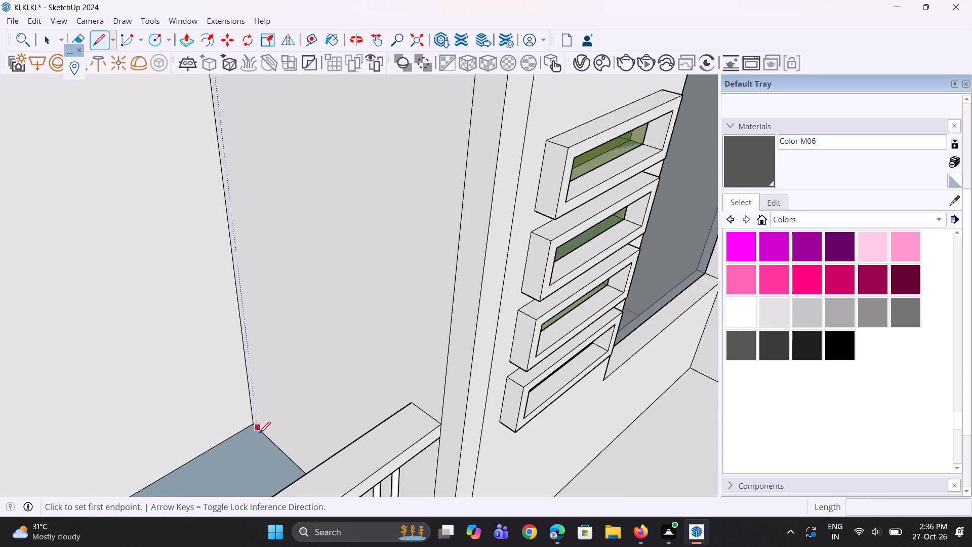
left_click(259, 433)
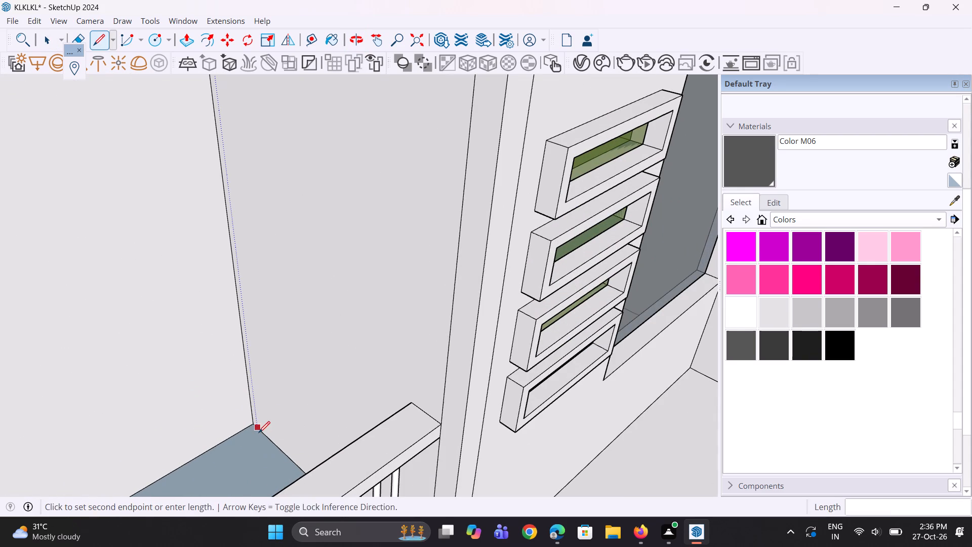
left_click(238, 258)
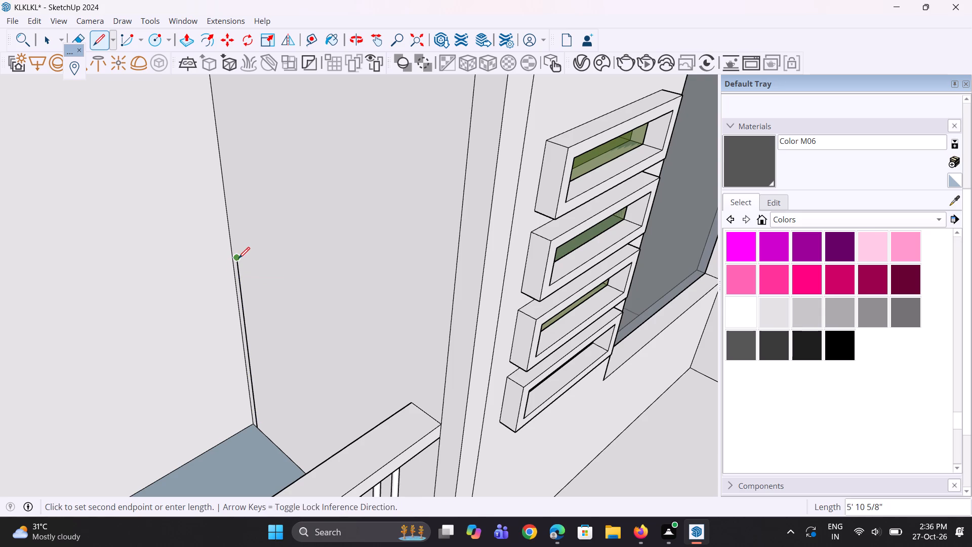
key("space")
key("space")
Push the lowest balcony's back wall inward by about 2' 7 3/8", behind its vertical marker line.
scroll(263, 394, "down", 5)
middle_click_drag(268, 406, 262, 406)
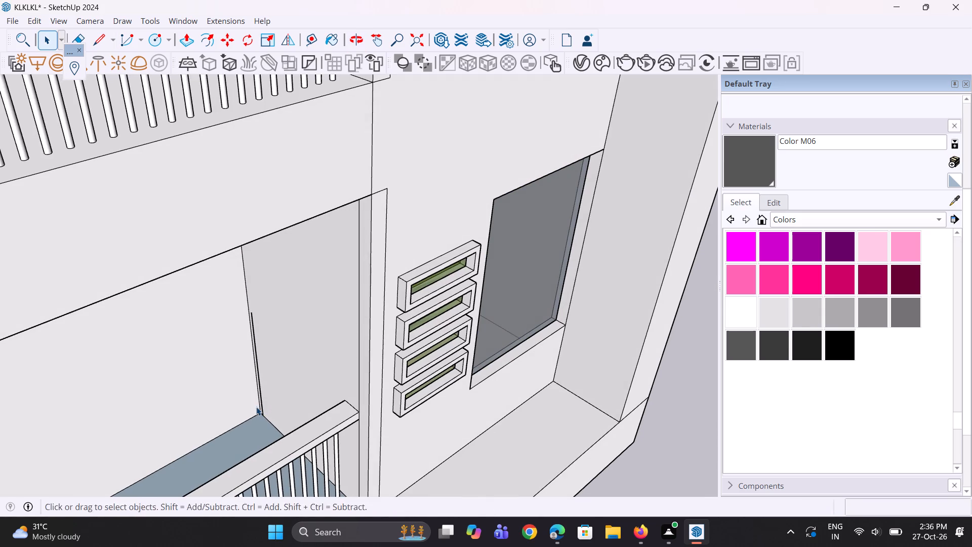
key("p")
left_click(213, 390)
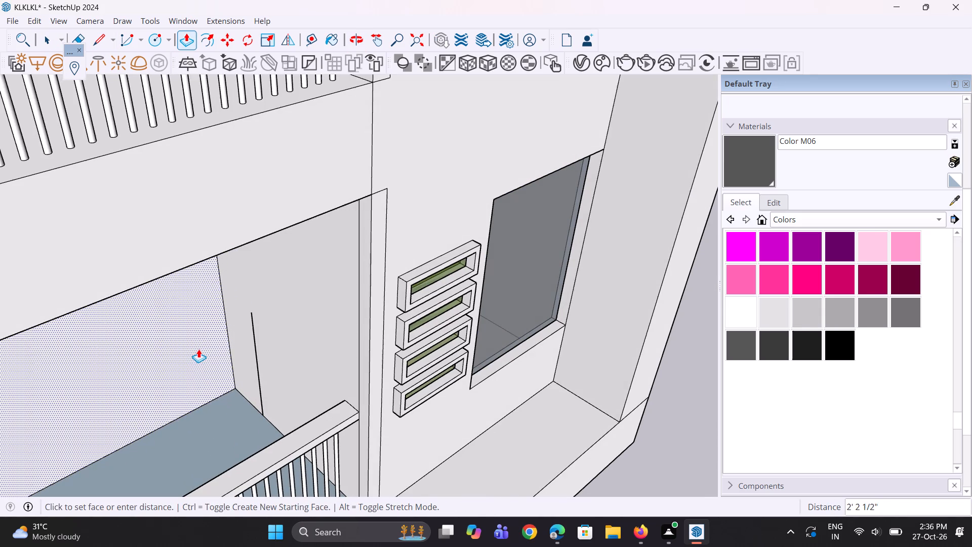
left_click(198, 344)
Repeat the same 2' 7 3/8" recess on the back walls of the three covered balconies above.
scroll(274, 490, "down", 10)
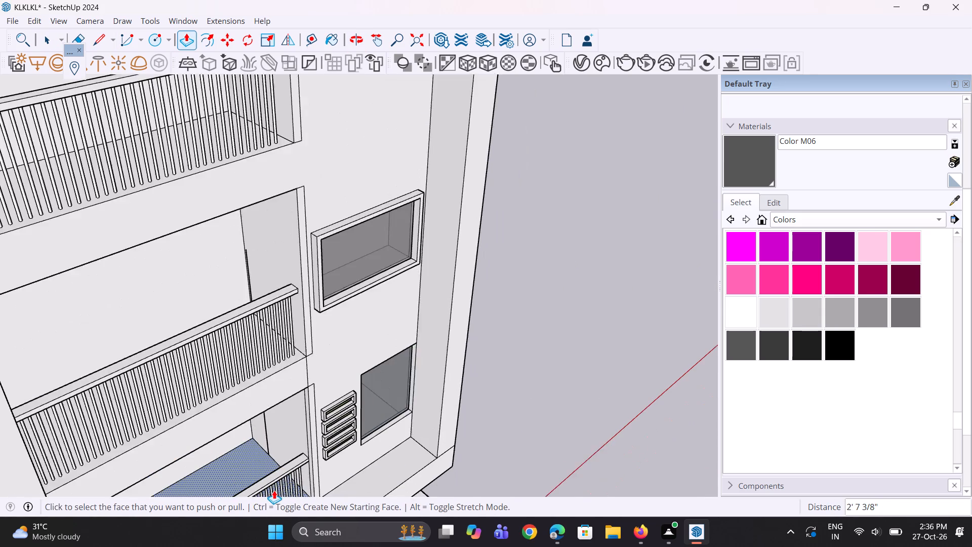
double_click(242, 301)
double_click(135, 94)
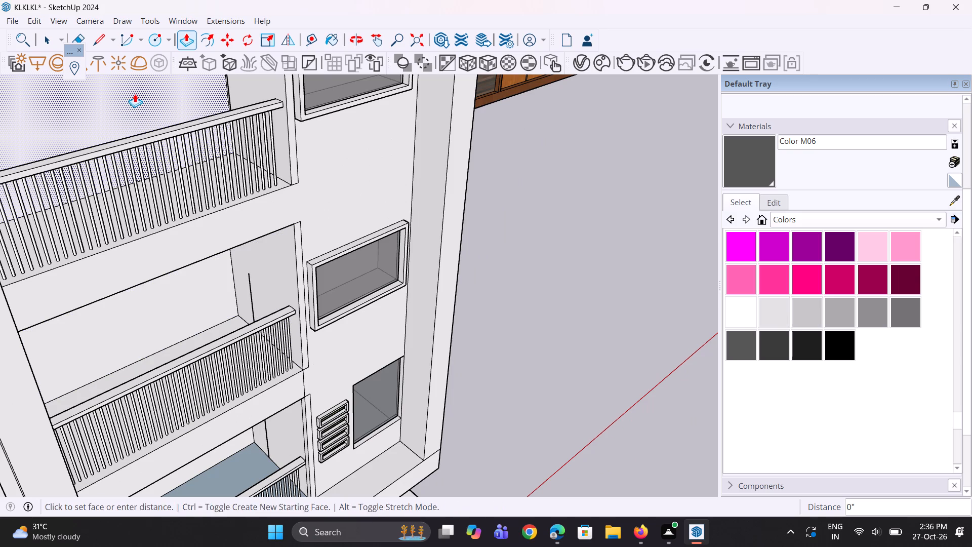
scroll(219, 398, "down", 10)
middle_click_drag(222, 372, 209, 340)
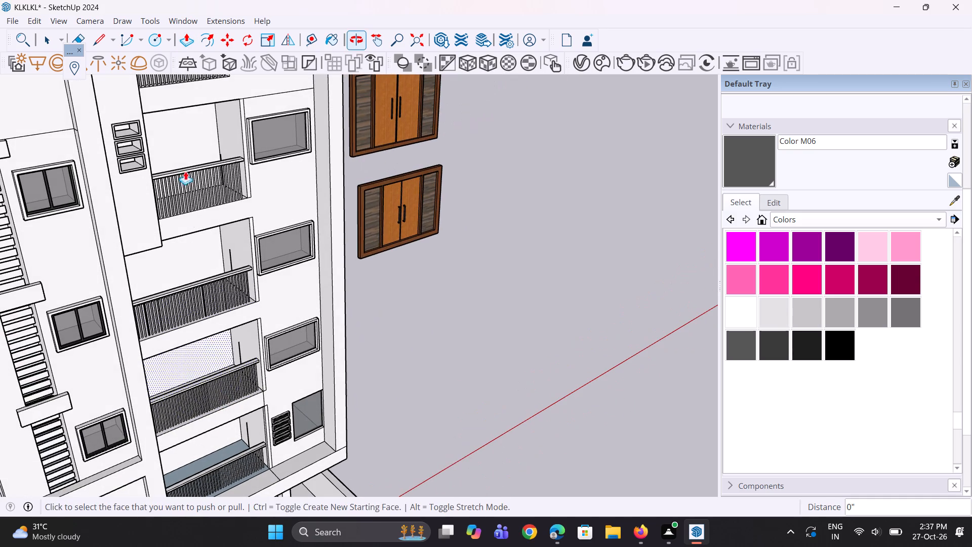
double_click(182, 160)
middle_click_drag(224, 205, 184, 271)
scroll(184, 291, "down", 6)
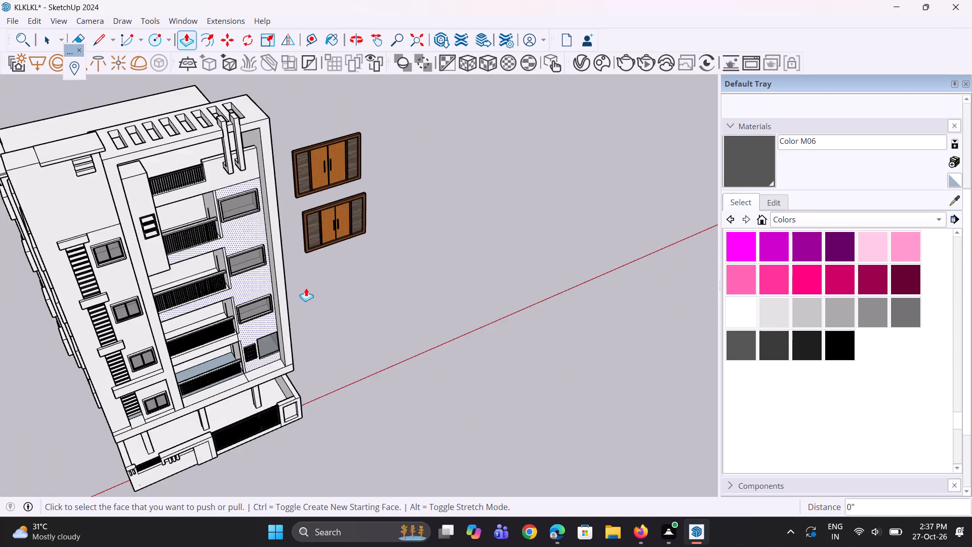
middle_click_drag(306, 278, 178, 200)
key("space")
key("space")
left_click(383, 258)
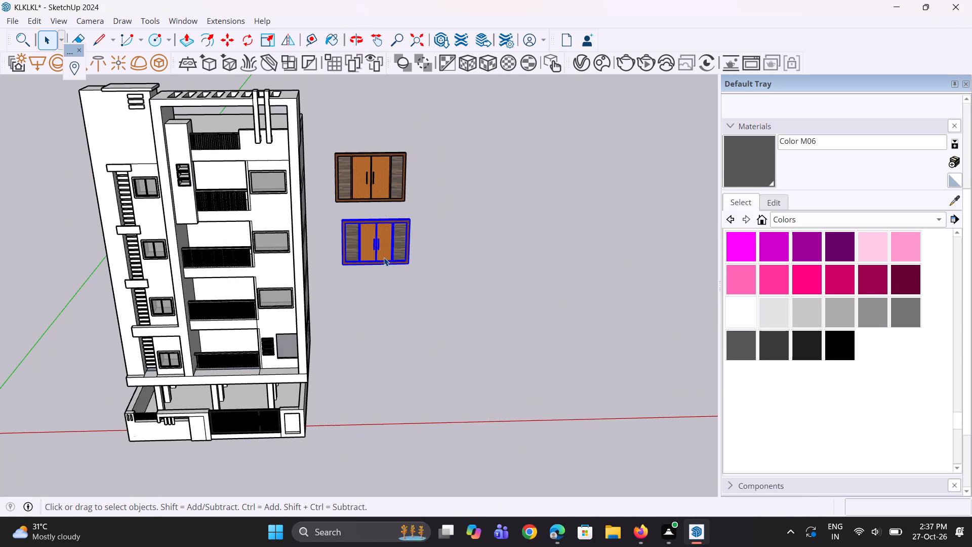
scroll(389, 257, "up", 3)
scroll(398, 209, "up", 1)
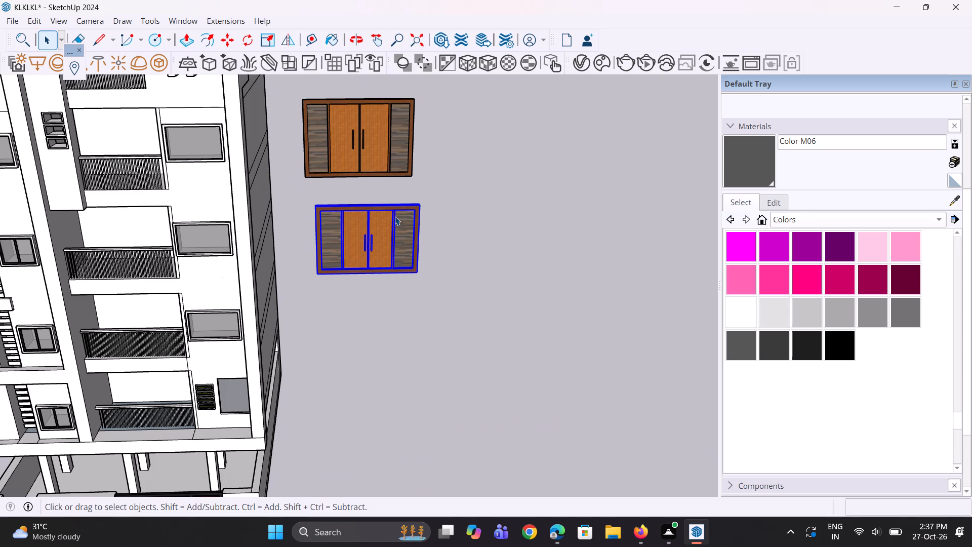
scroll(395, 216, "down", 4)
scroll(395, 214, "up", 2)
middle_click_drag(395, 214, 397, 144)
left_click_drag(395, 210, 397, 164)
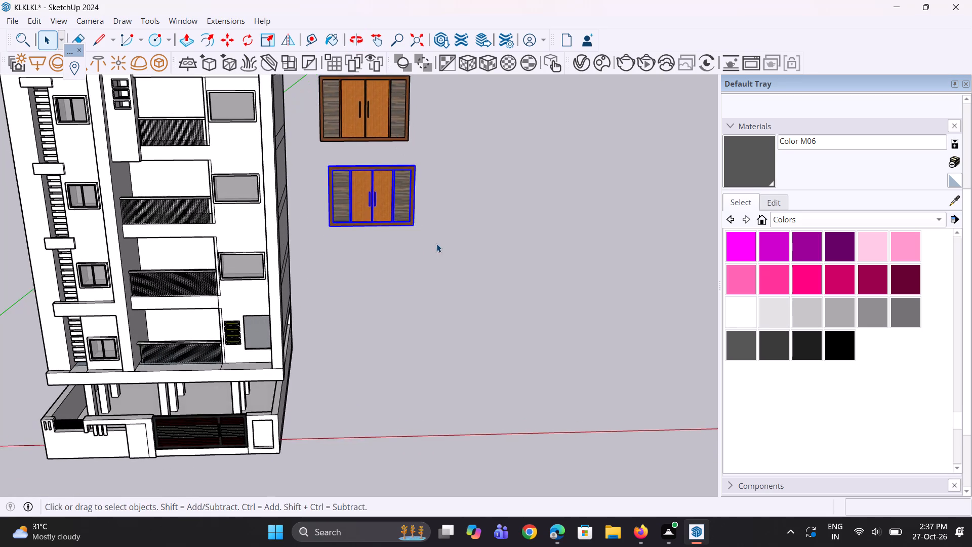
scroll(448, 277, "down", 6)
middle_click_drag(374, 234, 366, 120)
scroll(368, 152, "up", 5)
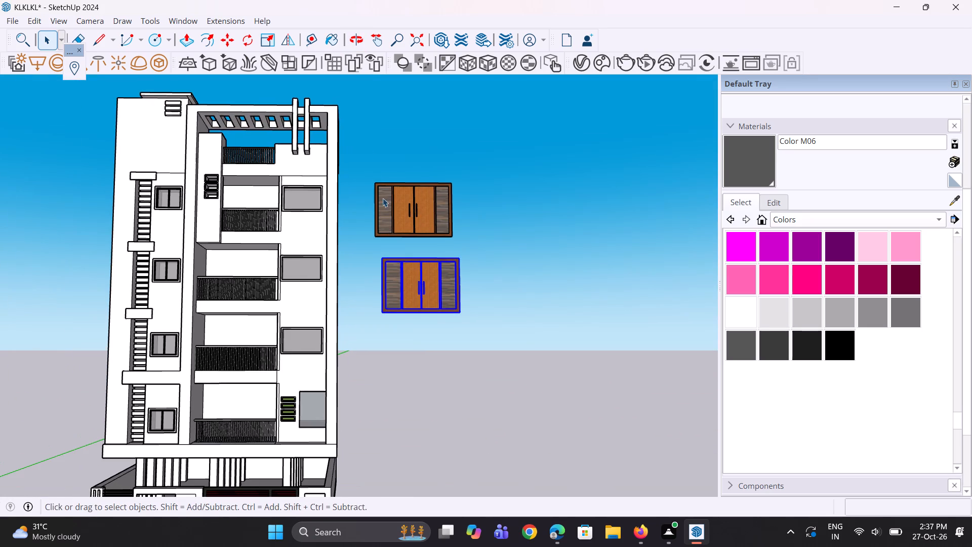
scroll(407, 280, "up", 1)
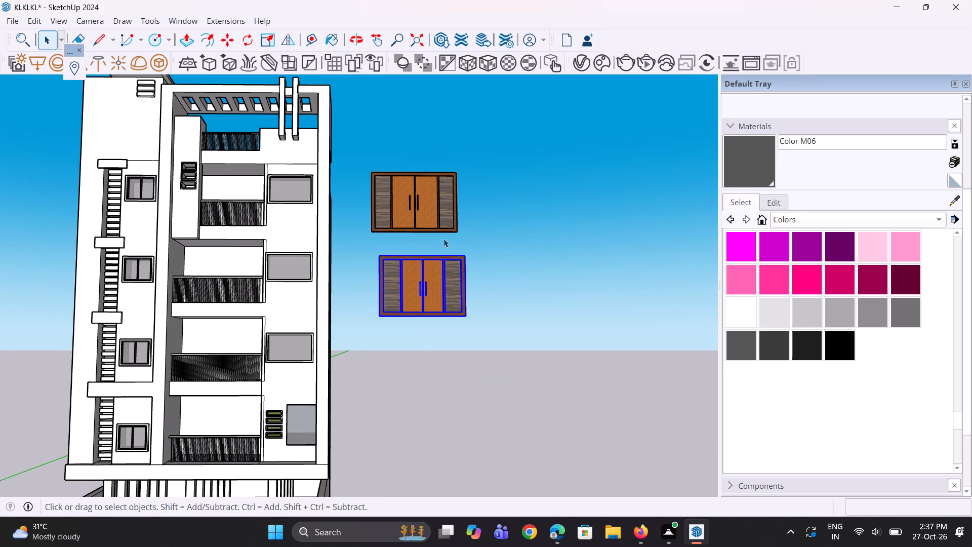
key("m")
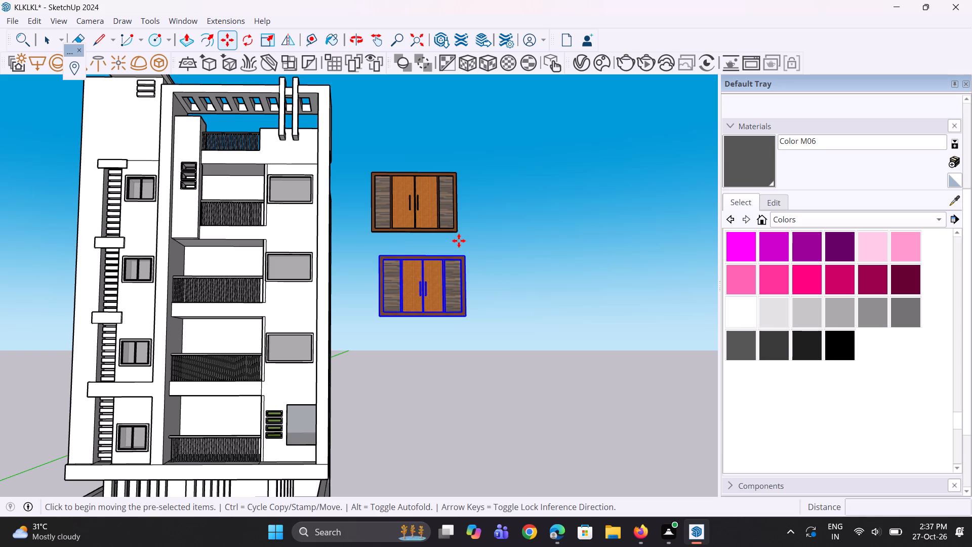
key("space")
Move the upper freestanding door panel by its bottom corner into the top covered balcony's opening.
left_click(457, 223)
scroll(452, 229, "up", 3)
key("m")
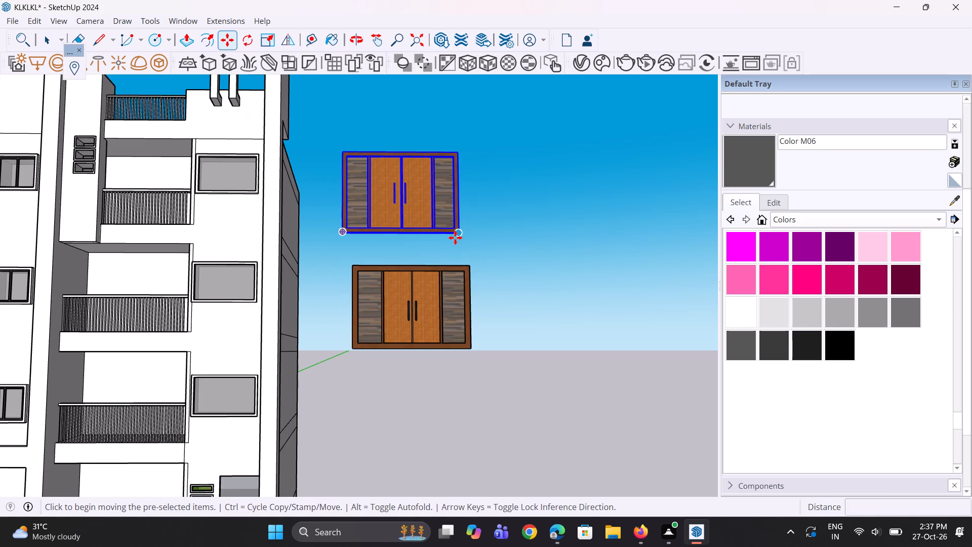
left_click(455, 238)
scroll(466, 257, "down", 9)
middle_click_drag(317, 207, 318, 317)
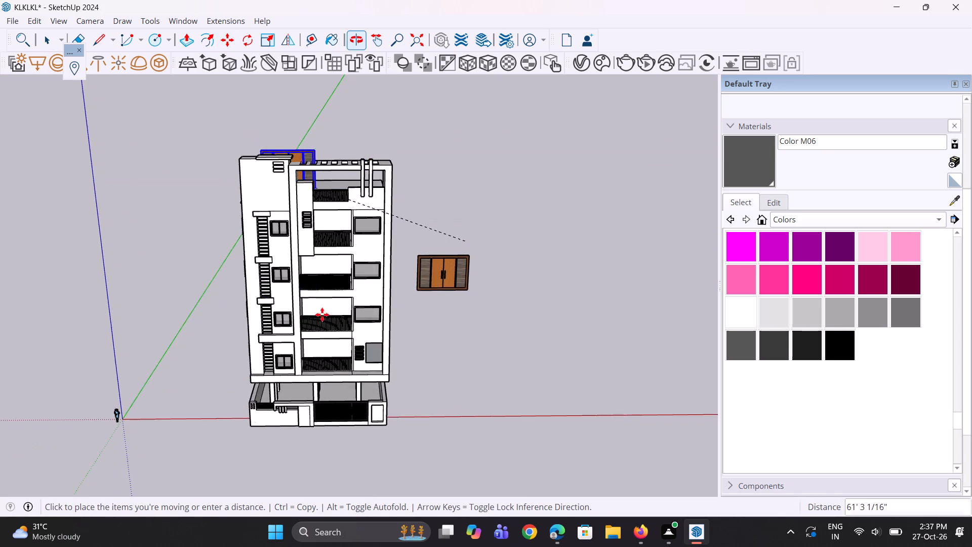
scroll(320, 240, "up", 4)
scroll(339, 222, "up", 19)
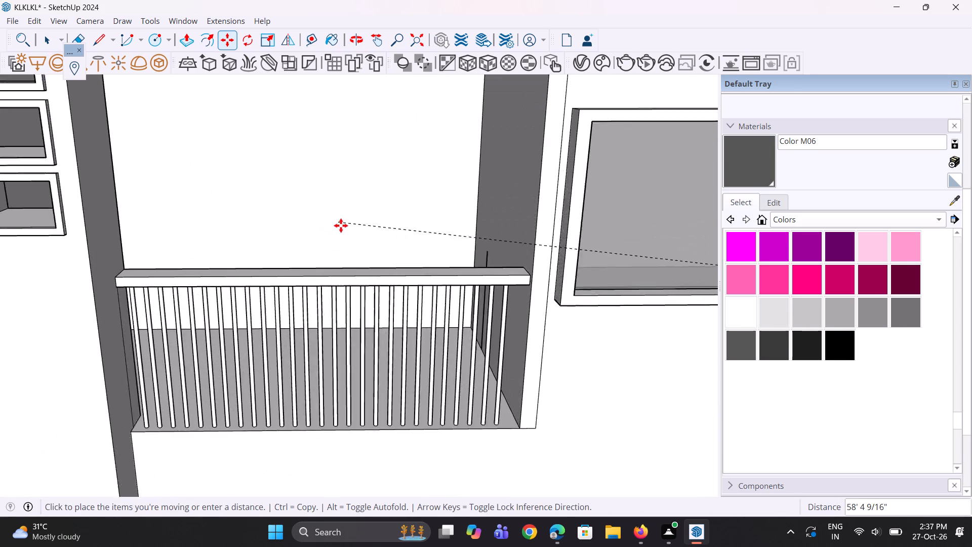
scroll(341, 225, "up", 1)
middle_click_drag(380, 254, 423, 310)
scroll(438, 252, "up", 6)
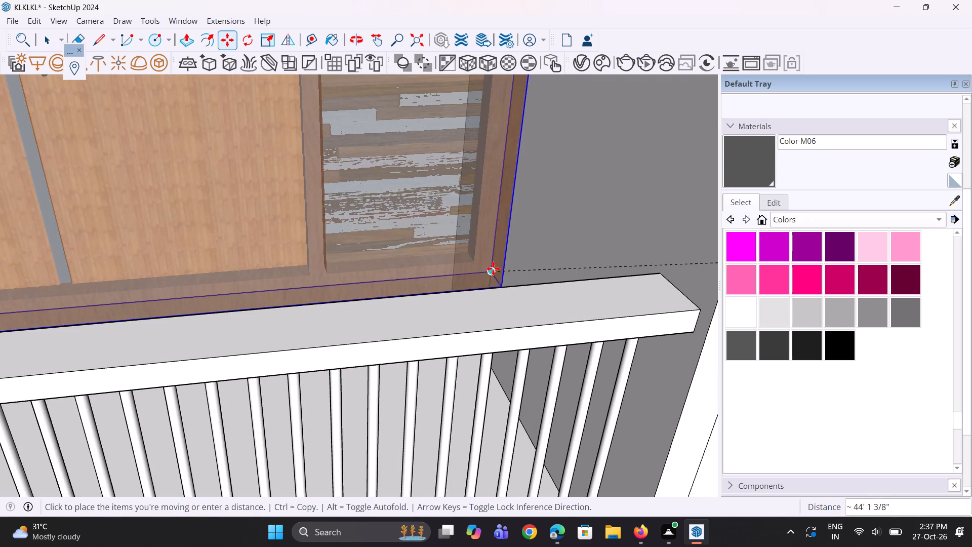
left_click(481, 249)
Move the door panel about 2' 7 3/8" so its bottom corner meets the foot of the balcony's marker line.
middle_click_drag(422, 203, 419, 286)
scroll(472, 193, "up", 3)
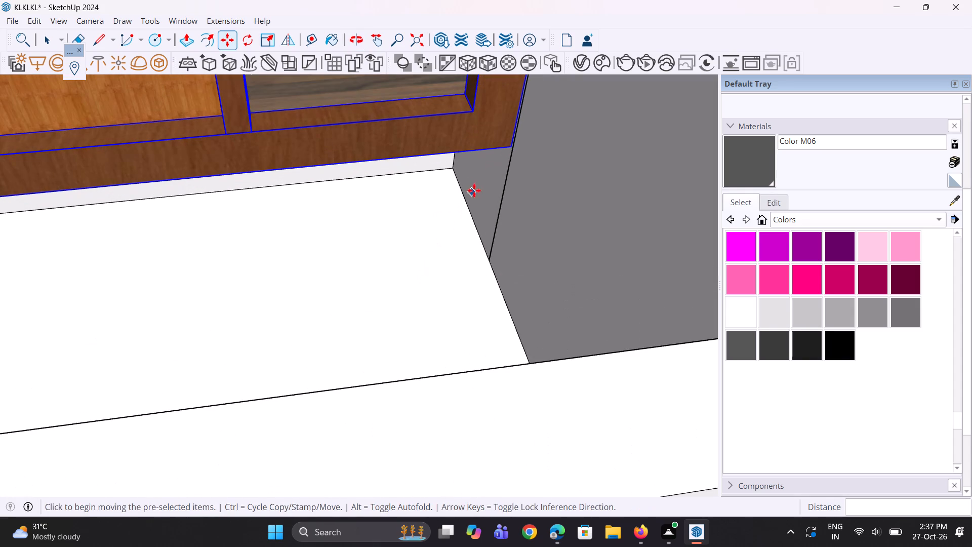
left_click(515, 148)
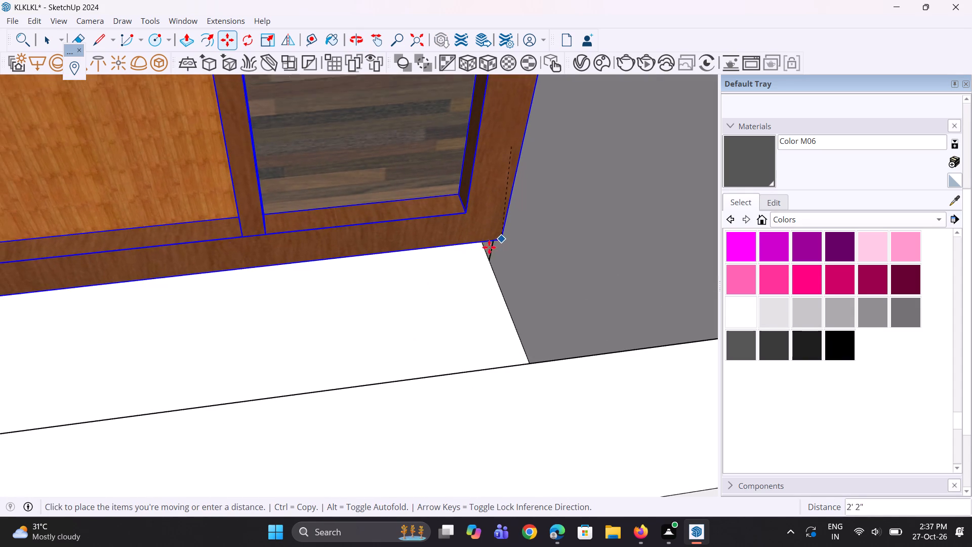
left_click(484, 260)
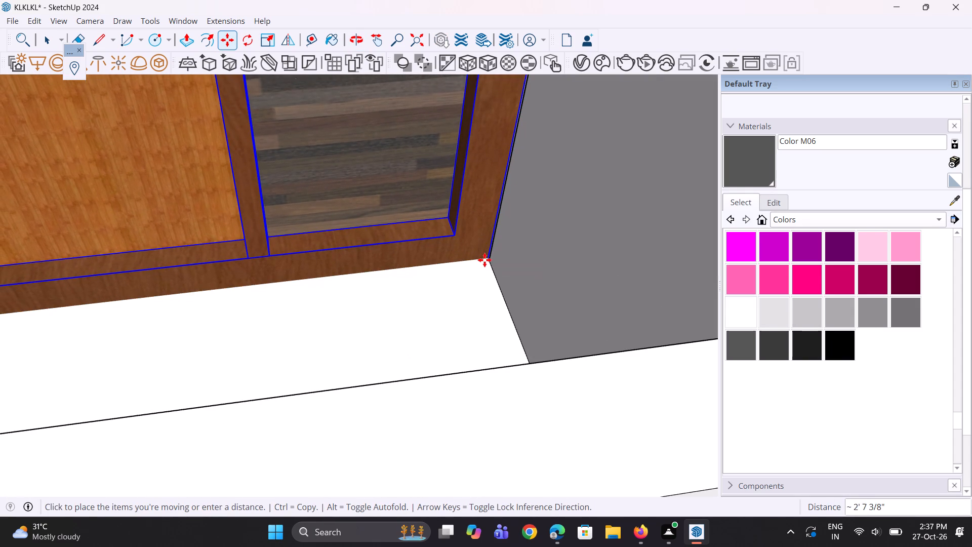
Slide the door panel about 1' 10 3/4" back along the balcony floor's side edge, into the recess, and deselect it.
scroll(473, 271, "down", 10)
middle_click_drag(473, 271, 440, 231)
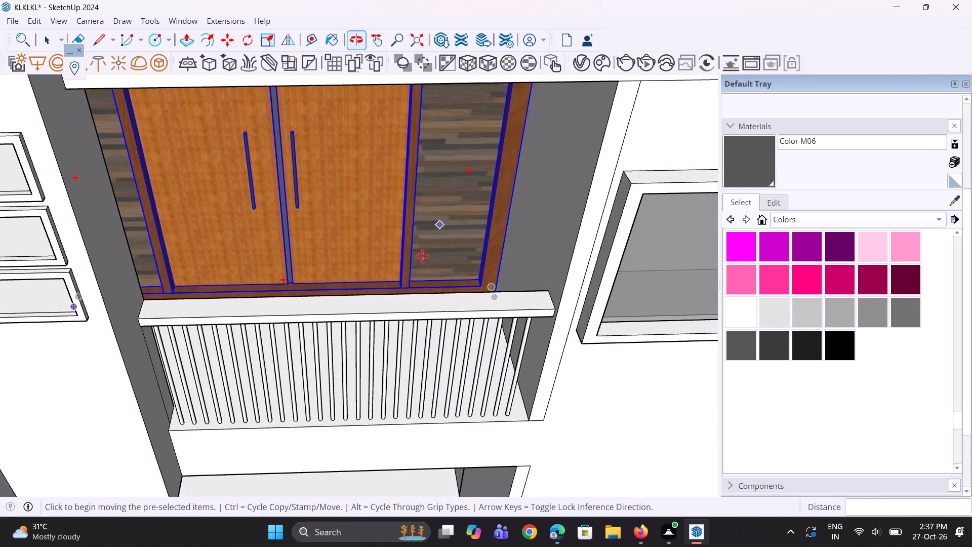
scroll(420, 265, "down", 5)
middle_click_drag(434, 225, 401, 159)
scroll(409, 229, "up", 1)
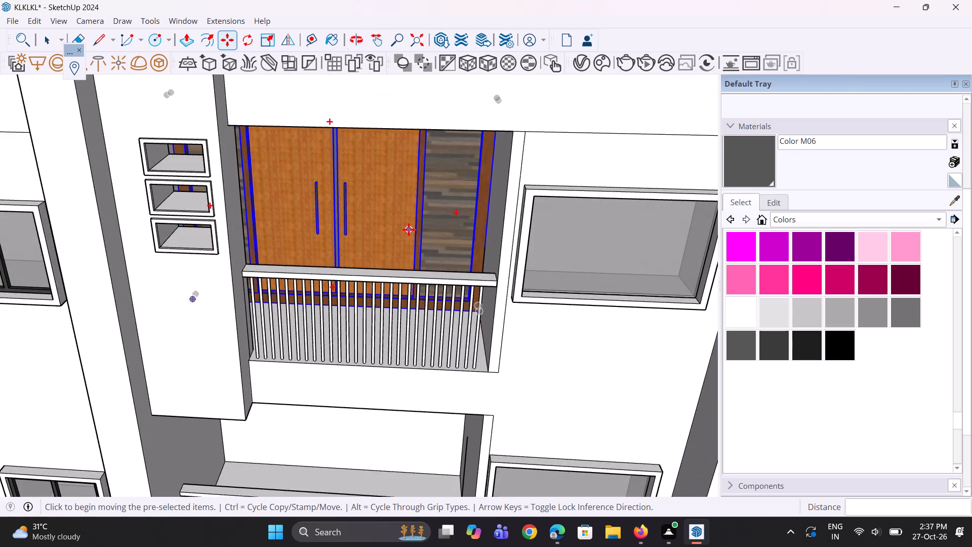
scroll(409, 229, "up", 10)
middle_click_drag(488, 292, 505, 343)
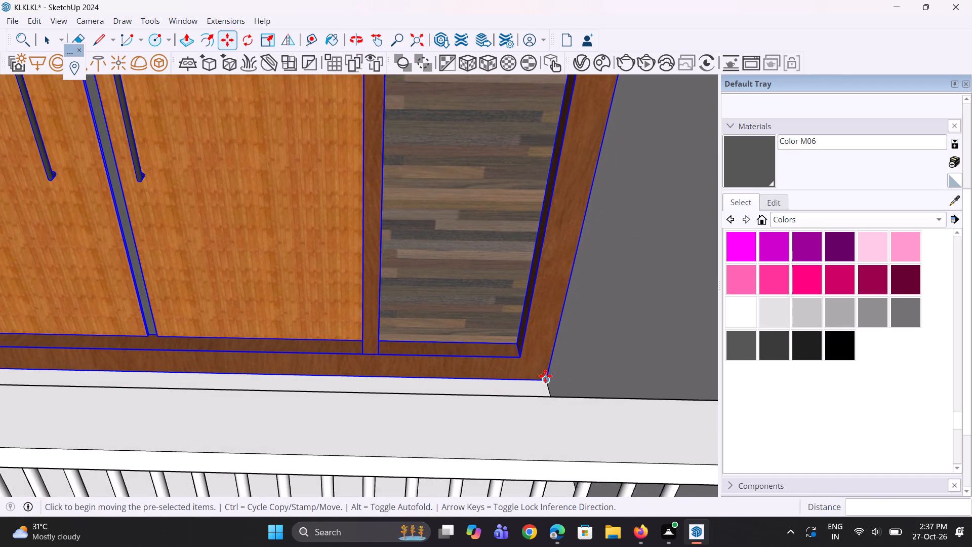
left_click(545, 380)
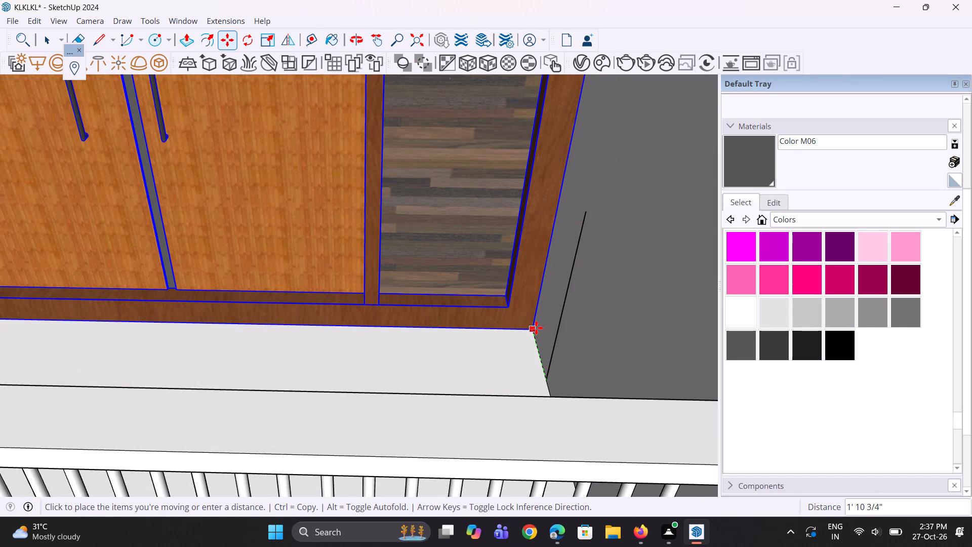
left_click(536, 327)
scroll(536, 327, "down", 6)
middle_click_drag(536, 341, 526, 302)
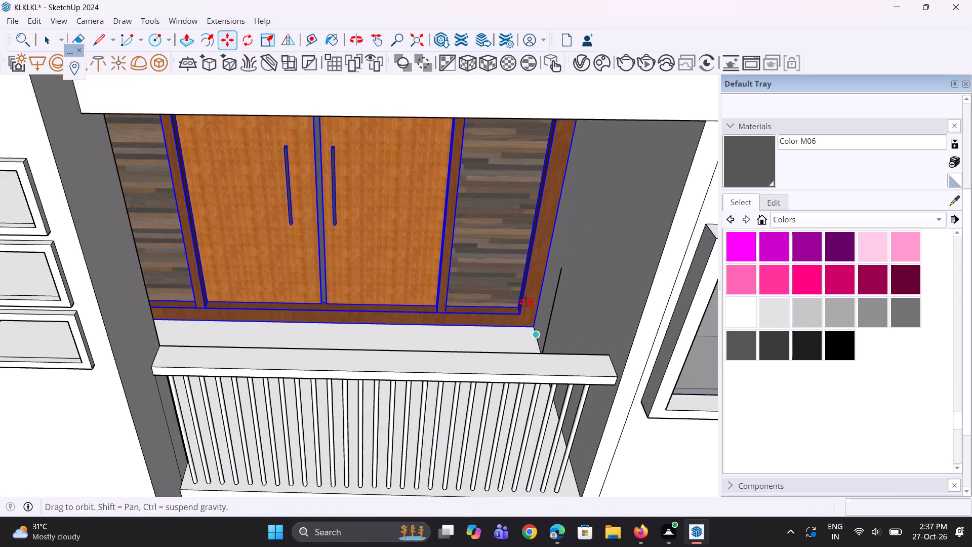
middle_click_drag(526, 302, 520, 274)
scroll(520, 273, "up", 1)
scroll(506, 290, "down", 12)
middle_click_drag(488, 295, 476, 251)
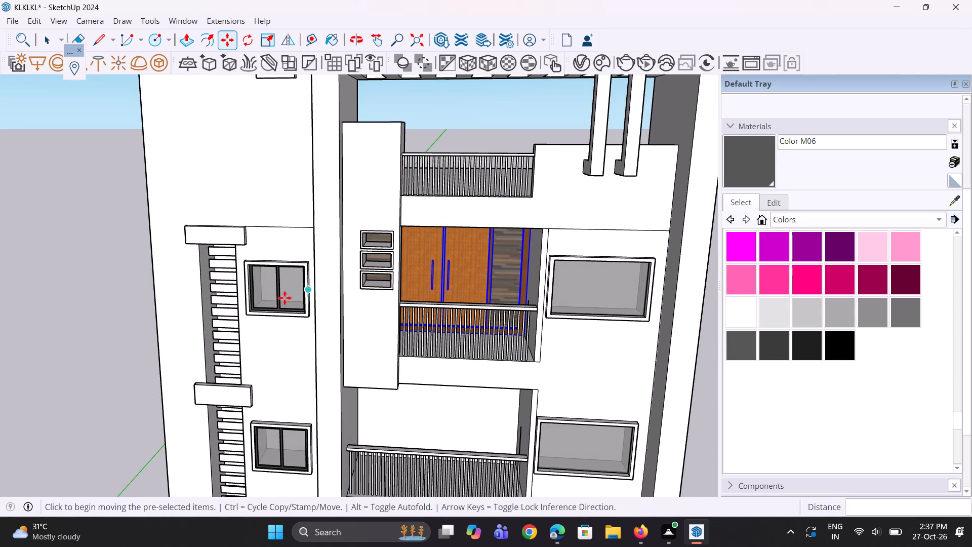
key("space")
key("space")
left_click(101, 304)
Copy the remaining freestanding door panel by its bottom corner onto the second covered balcony's back wall.
scroll(387, 138, "down", 10)
middle_click_drag(458, 270, 458, 233)
left_click(609, 275)
scroll(619, 291, "up", 1)
key("m")
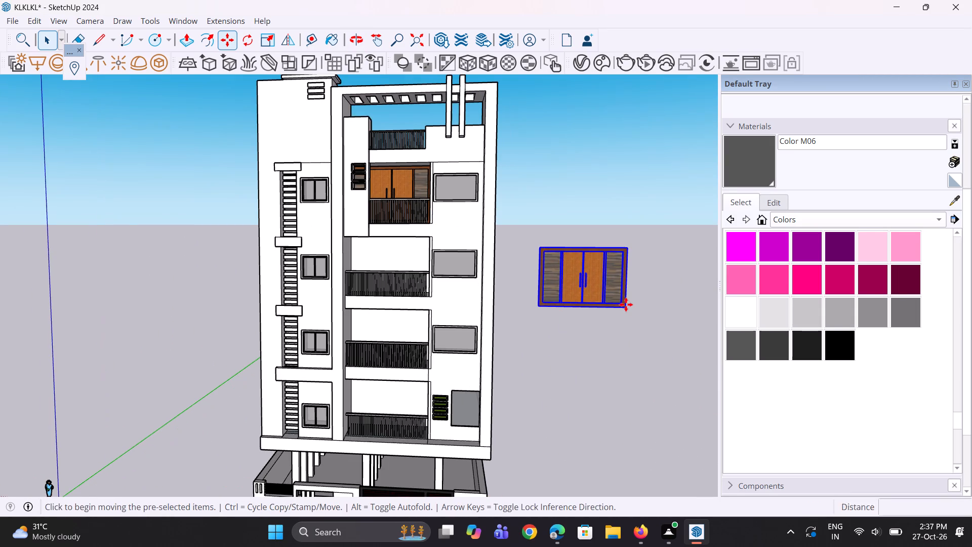
left_click(630, 306)
scroll(611, 304, "down", 4)
middle_click_drag(430, 275, 442, 308)
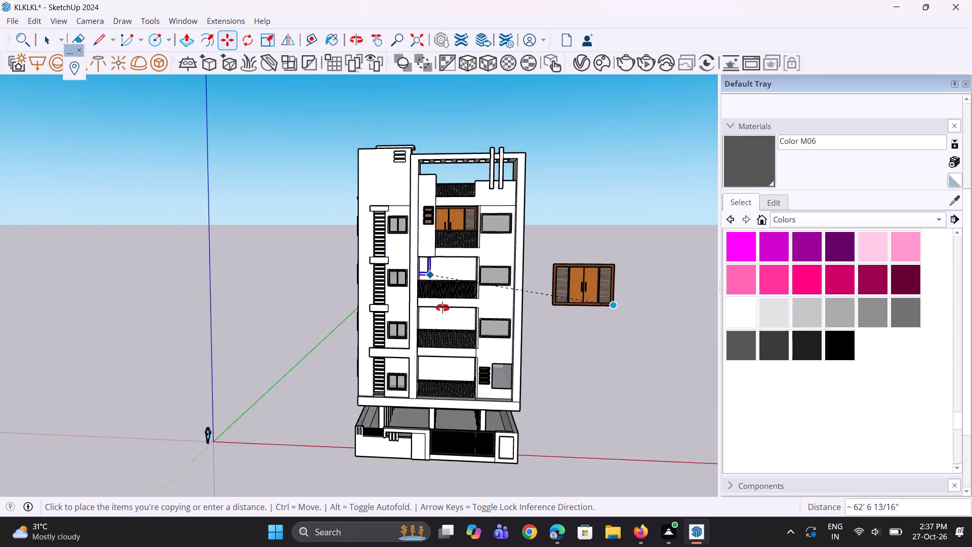
middle_click_drag(442, 308, 447, 318)
scroll(451, 293, "up", 19)
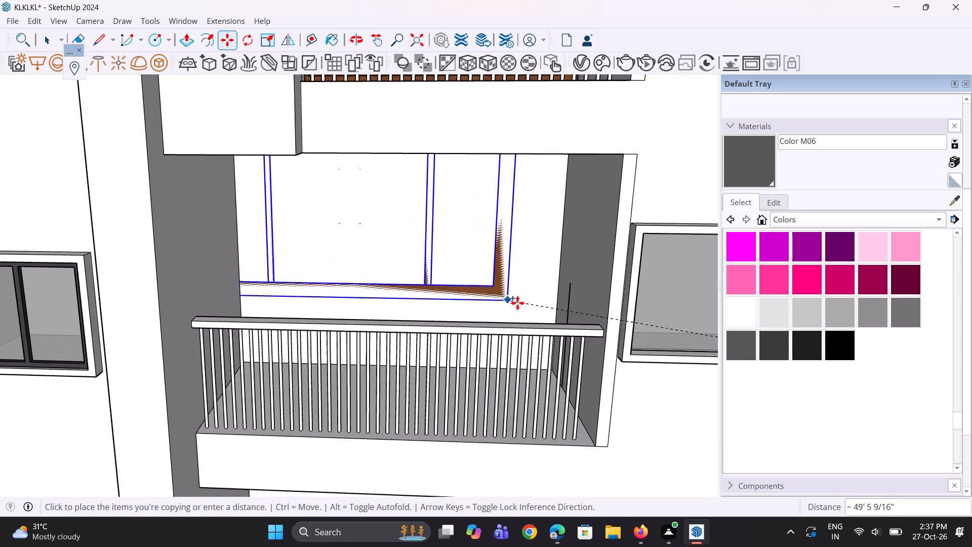
middle_click_drag(518, 303, 537, 376)
scroll(545, 339, "up", 9)
middle_click_drag(568, 301, 577, 366)
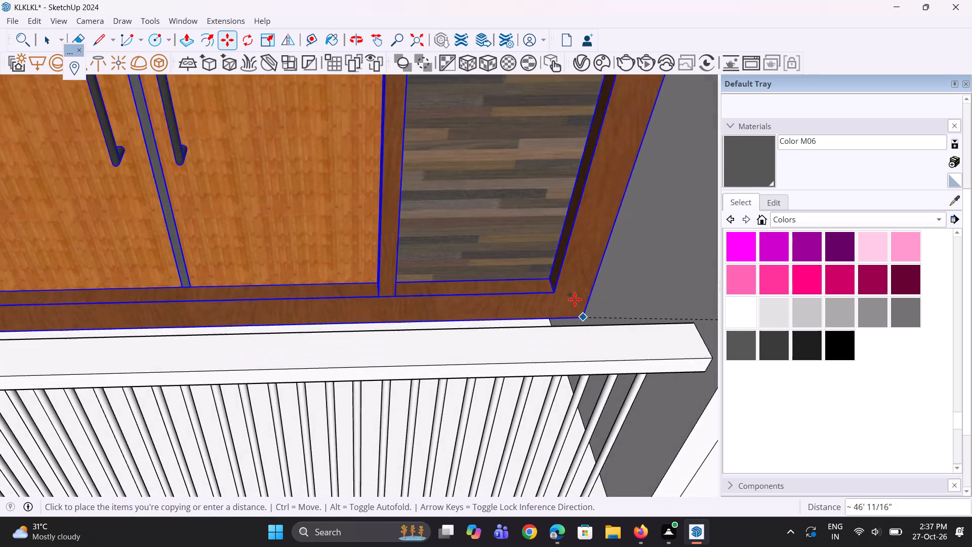
scroll(561, 271, "up", 3)
left_click(523, 212)
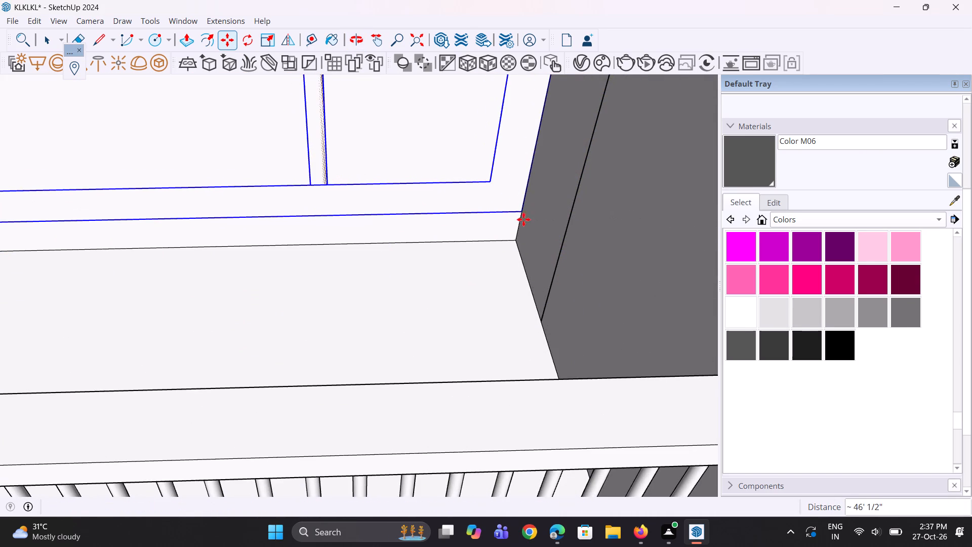
Lower the copied door panel about 11" so its bottom corner sits on the floor's rear corner.
scroll(524, 221, "up", 3)
left_click(525, 212)
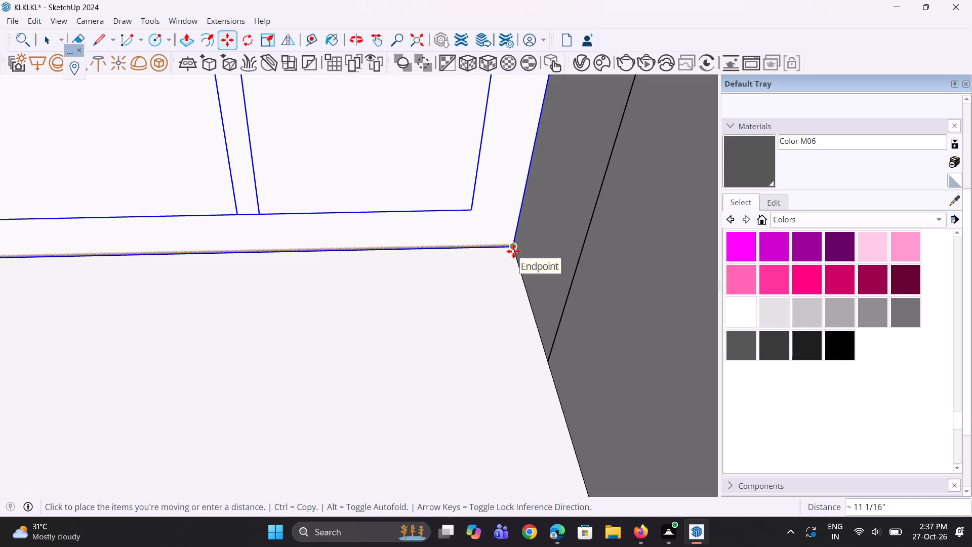
double_click(513, 251)
Slide the copied door panel about 2' 6 7/16" forward along the floor's side edge to the marker line, and deselect it.
left_click(514, 244)
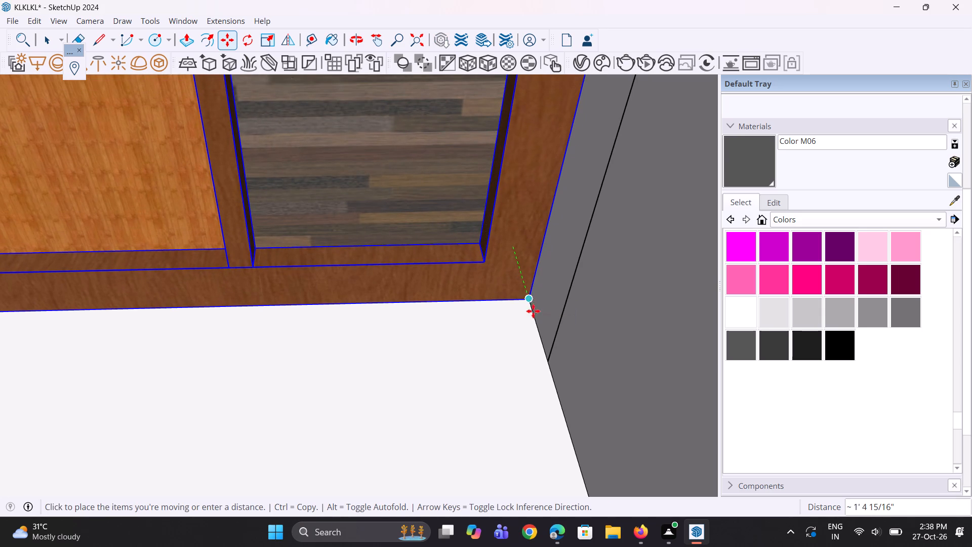
left_click(542, 348)
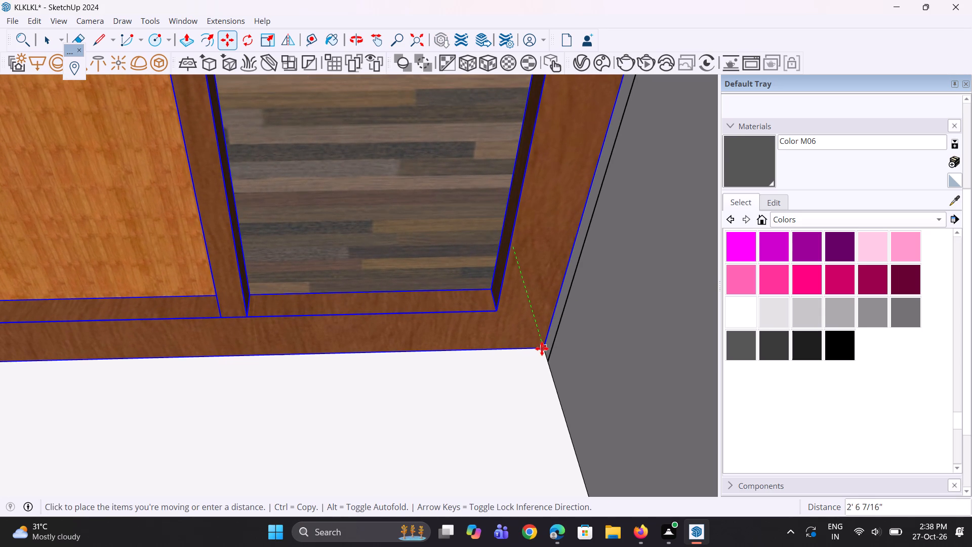
scroll(541, 356, "down", 6)
scroll(539, 364, "up", 1)
middle_click_drag(539, 364, 533, 285)
scroll(533, 285, "down", 12)
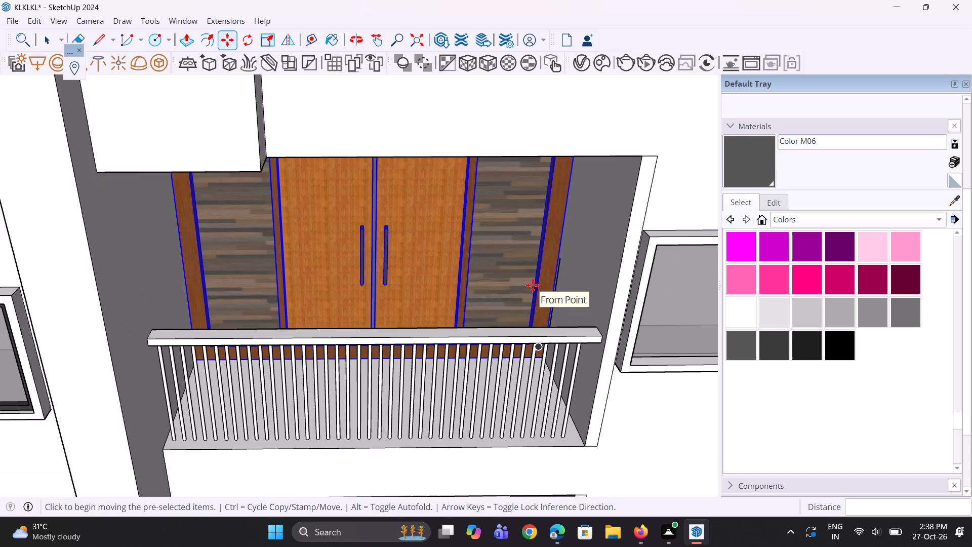
scroll(533, 285, "down", 11)
key("space")
key("space")
left_click(202, 306)
middle_click_drag(444, 201, 445, 239)
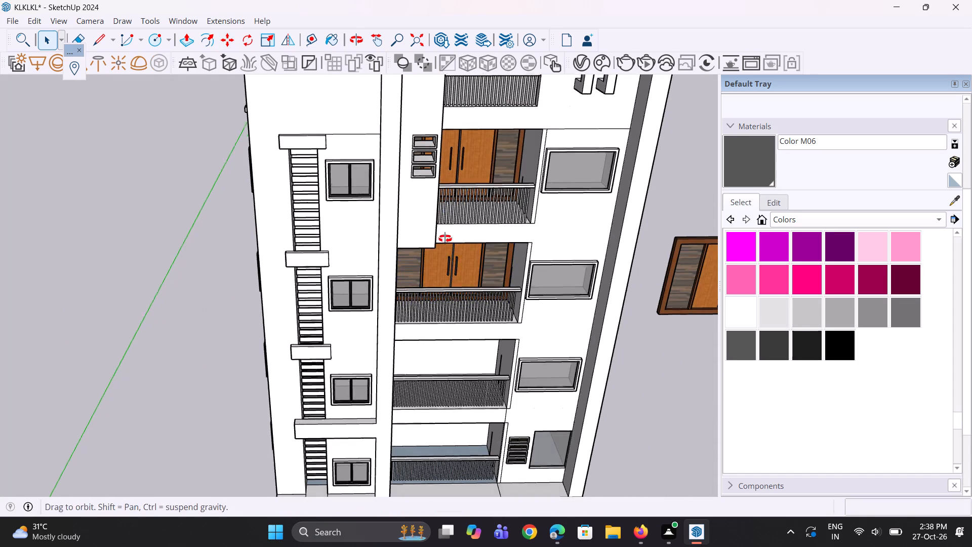
Copy the freestanding door panel by its bottom corner onto the back wall of the third covered balcony from the top.
middle_click_drag(445, 239, 443, 265)
scroll(443, 261, "down", 1)
scroll(471, 221, "up", 2)
scroll(471, 218, "down", 8)
left_click(620, 247)
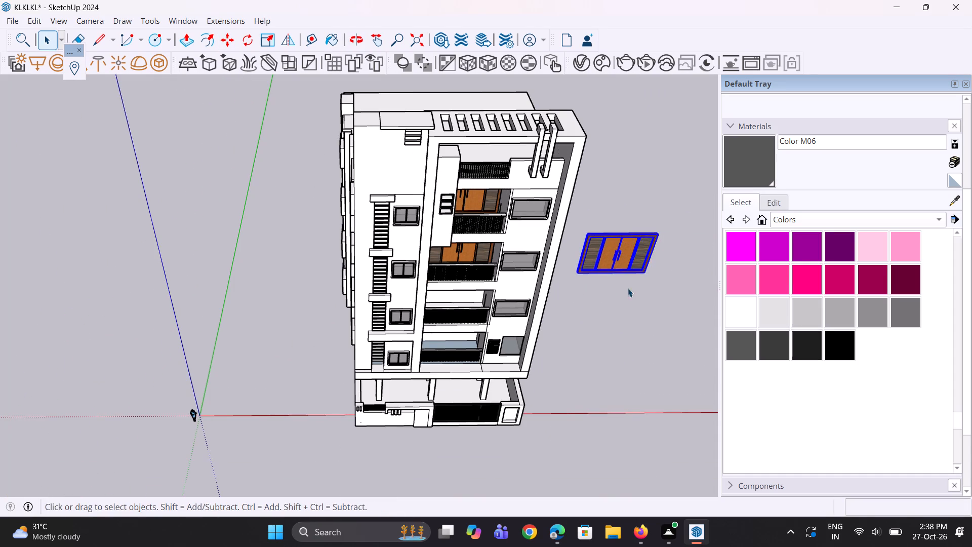
scroll(633, 292, "up", 5)
key("m")
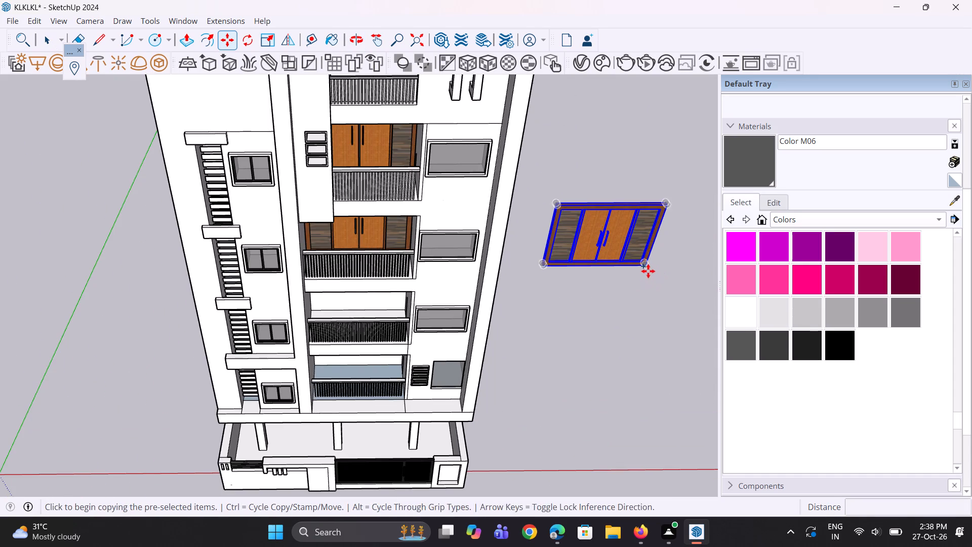
left_click(645, 269)
scroll(398, 331, "up", 7)
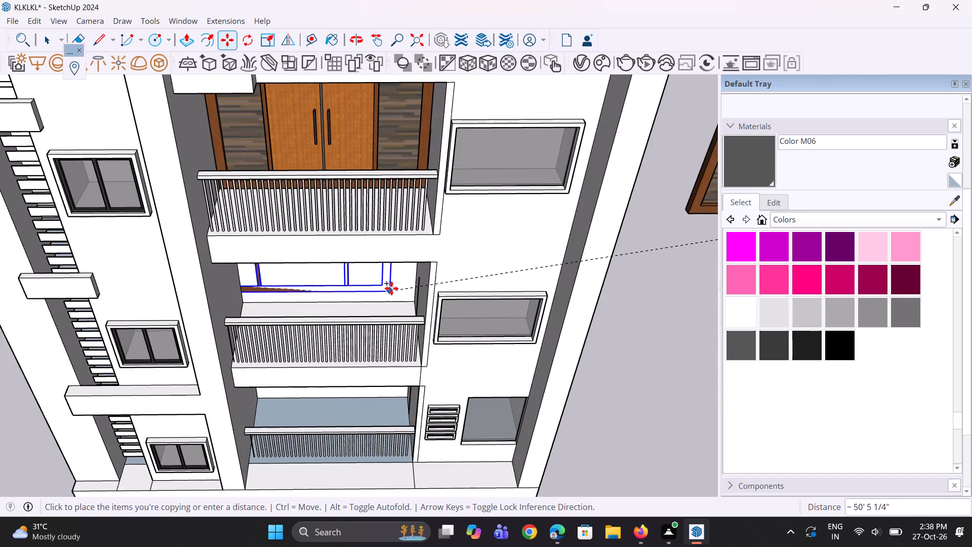
scroll(391, 288, "up", 2)
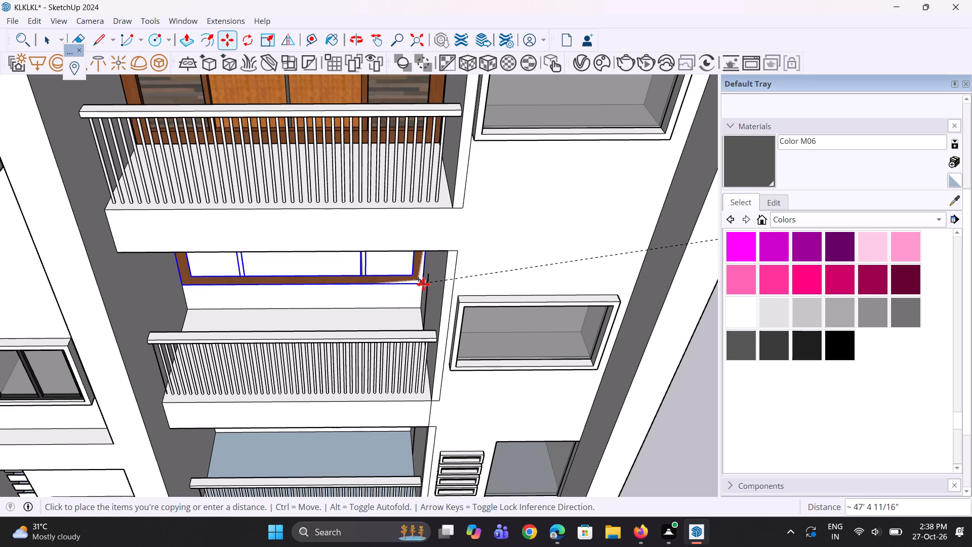
left_click(423, 284)
Lower the copied door panel about 2' 8 5/8" so its bottom corner sits on the third balcony floor's rear corner.
scroll(396, 293, "up", 8)
left_click(427, 280)
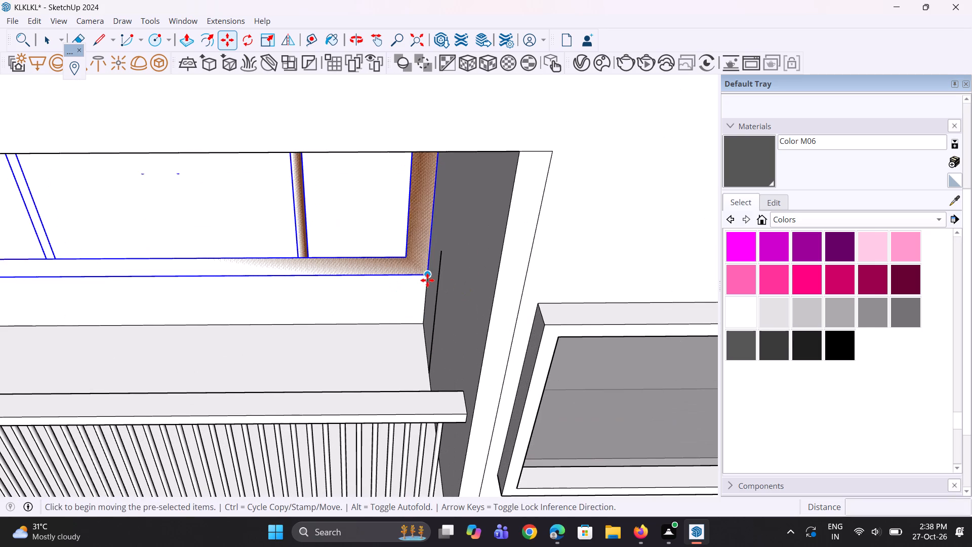
left_click(421, 324)
left_click(421, 324)
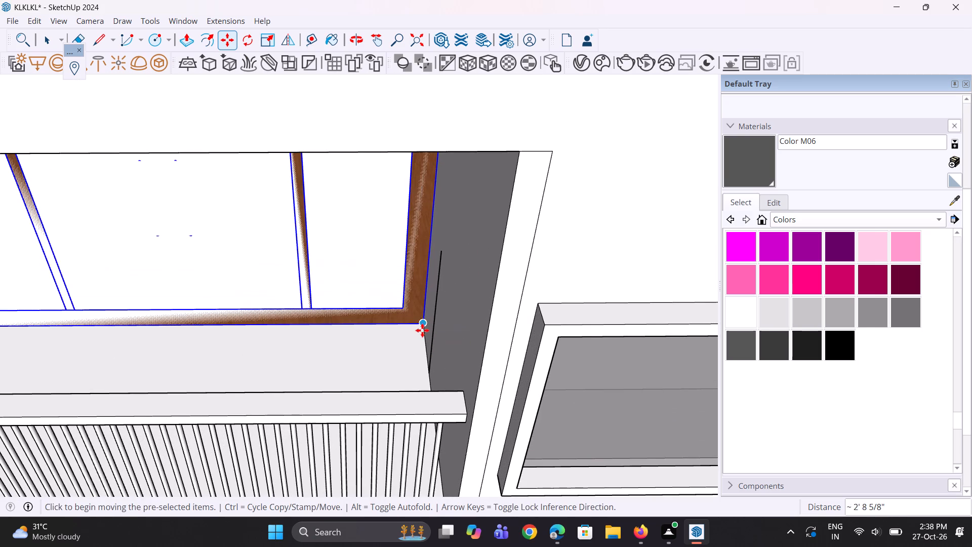
Slide the copied door panel forward along the floor's side edge, about 1' 8 3/4" and then on to the marker line, and deselect it.
left_click(426, 328)
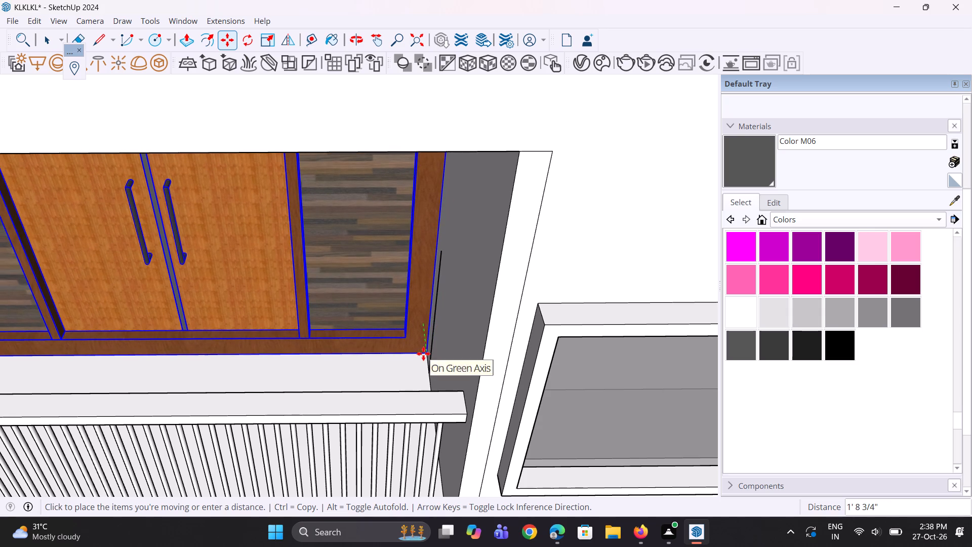
left_click(423, 354)
scroll(423, 354, "up", 4)
scroll(426, 310, "up", 3)
scroll(430, 371, "up", 3)
left_click(424, 368)
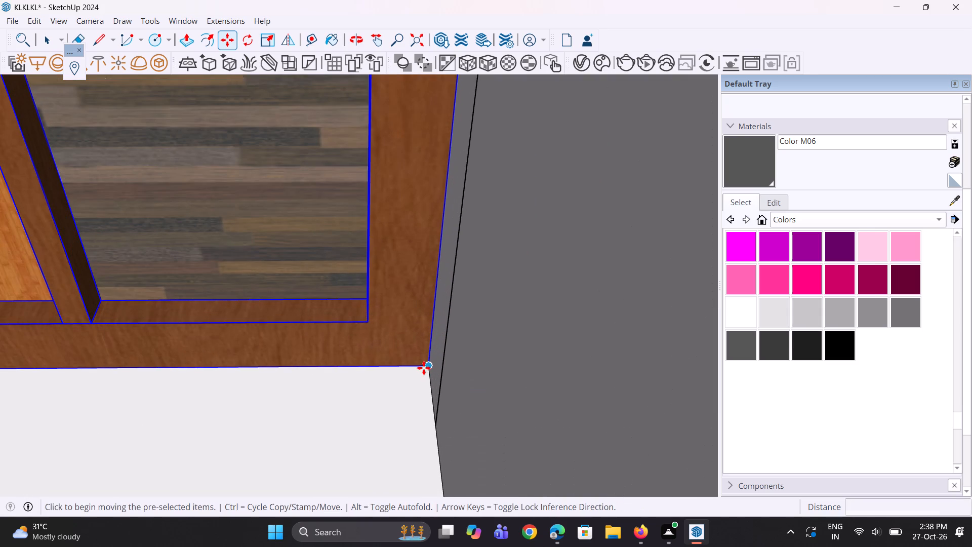
left_click(428, 407)
scroll(443, 397, "down", 6)
middle_click_drag(442, 399, 449, 336)
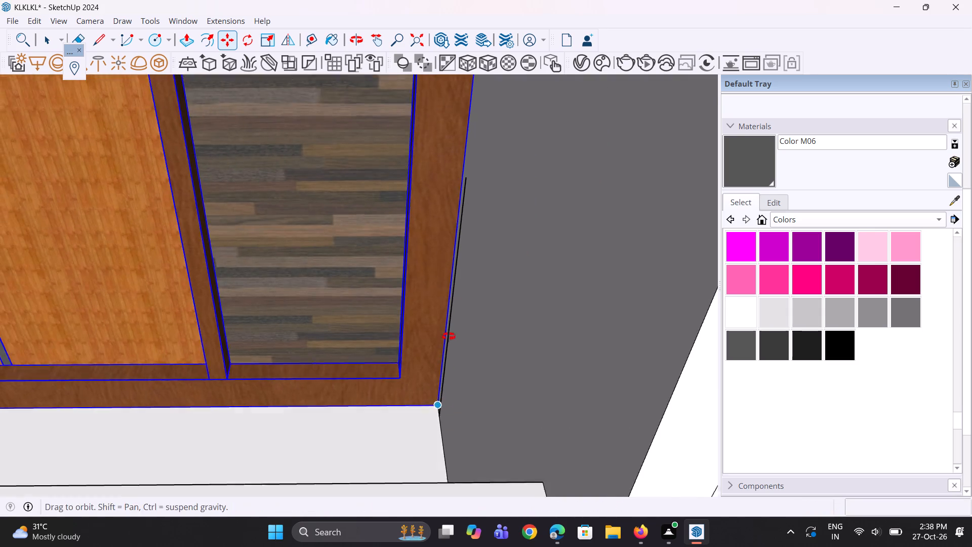
middle_click_drag(449, 336, 449, 333)
key("space")
scroll(440, 338, "down", 5)
key("space")
key("space")
scroll(406, 341, "down", 5)
scroll(394, 354, "down", 16)
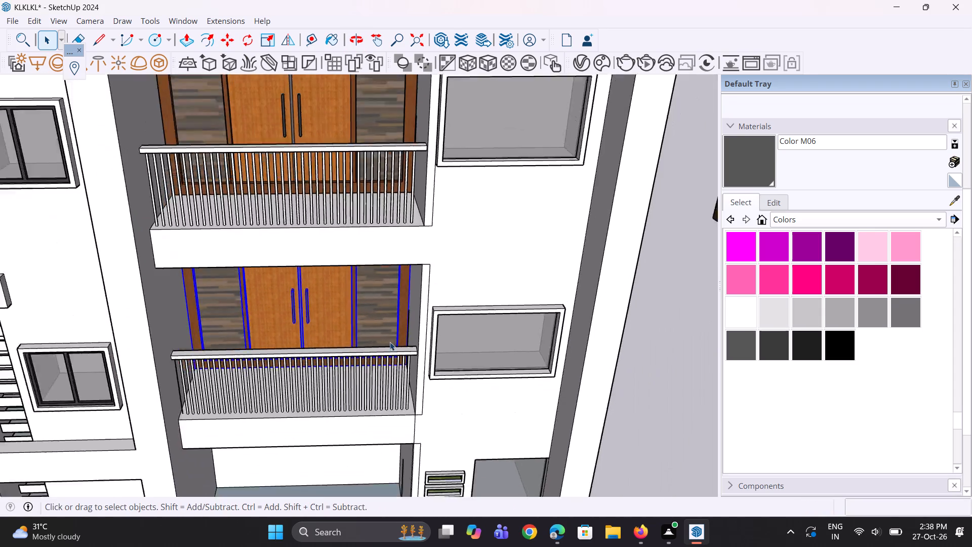
scroll(390, 342, "down", 2)
left_click(626, 348)
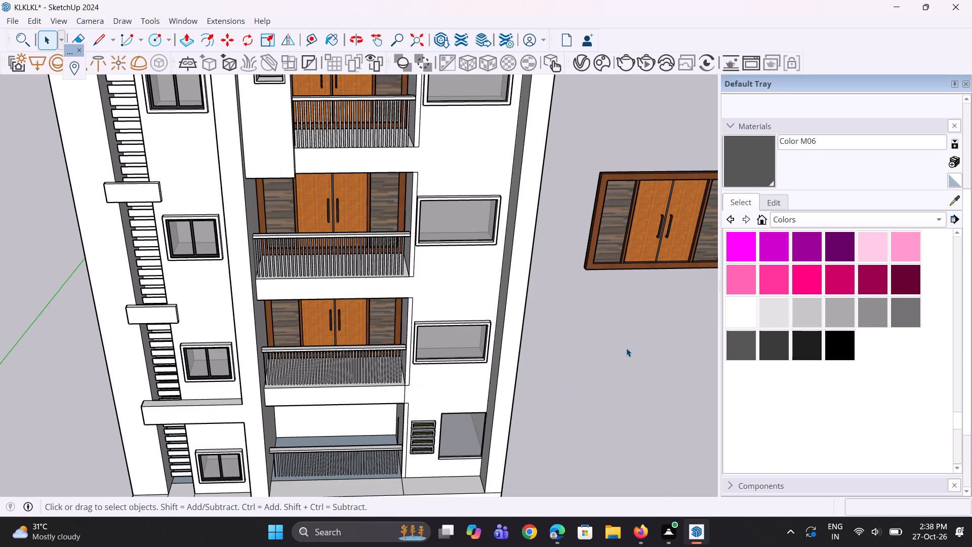
Move the remaining freestanding door panel by its bottom corner onto the lowest covered balcony's back wall.
scroll(449, 191, "down", 6)
middle_click_drag(378, 343, 385, 297)
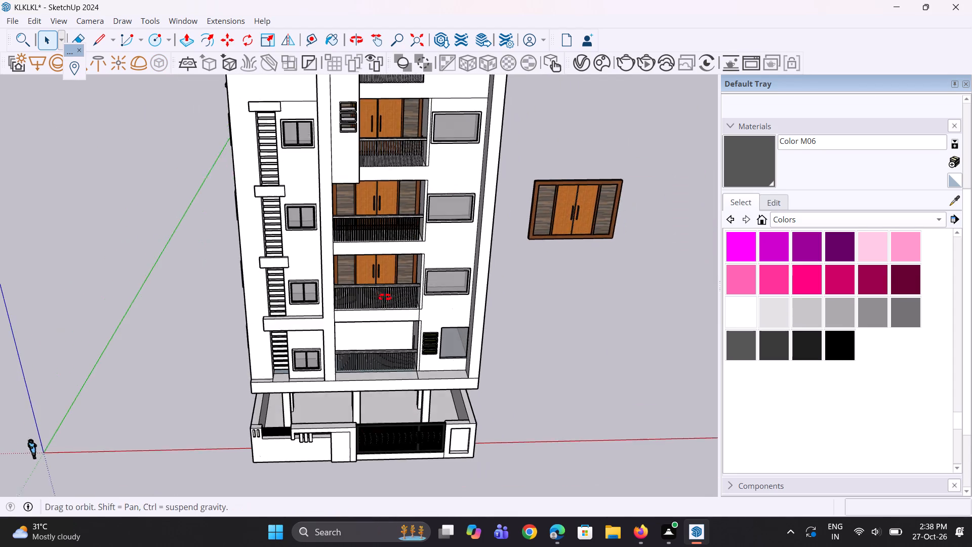
middle_click_drag(385, 297, 386, 293)
left_click(592, 238)
scroll(598, 240, "up", 5)
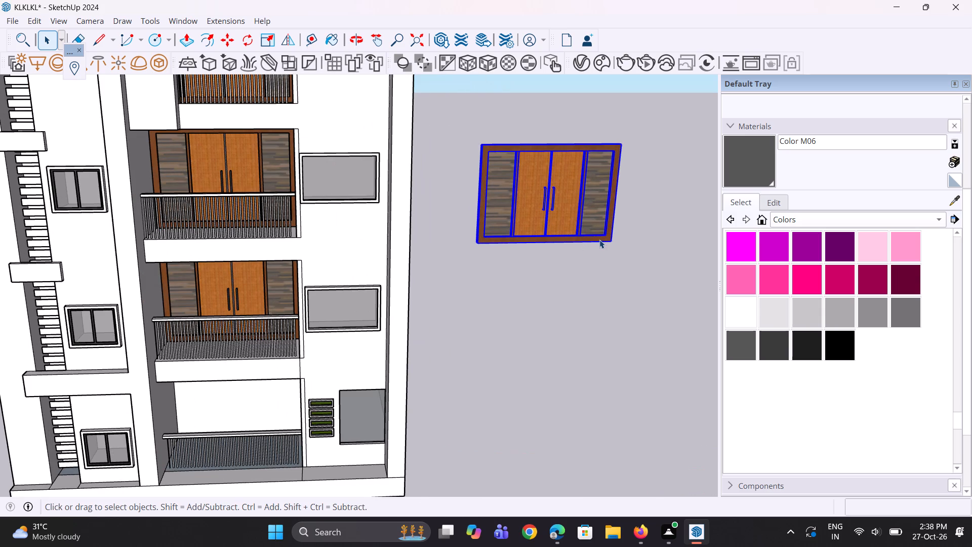
key("m")
left_click(613, 243)
scroll(302, 396, "up", 2)
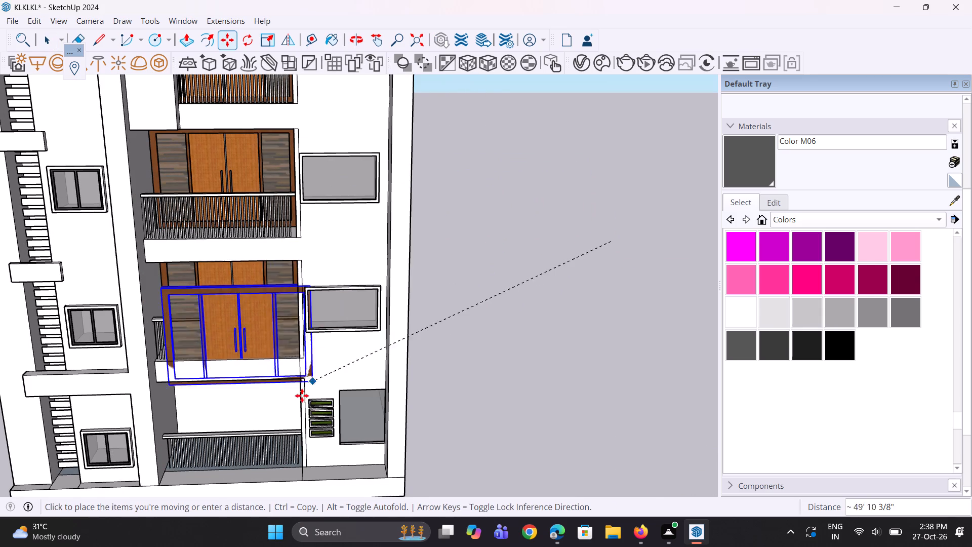
scroll(302, 396, "up", 3)
scroll(260, 411, "up", 4)
middle_click_drag(259, 409, 335, 416)
scroll(295, 416, "up", 3)
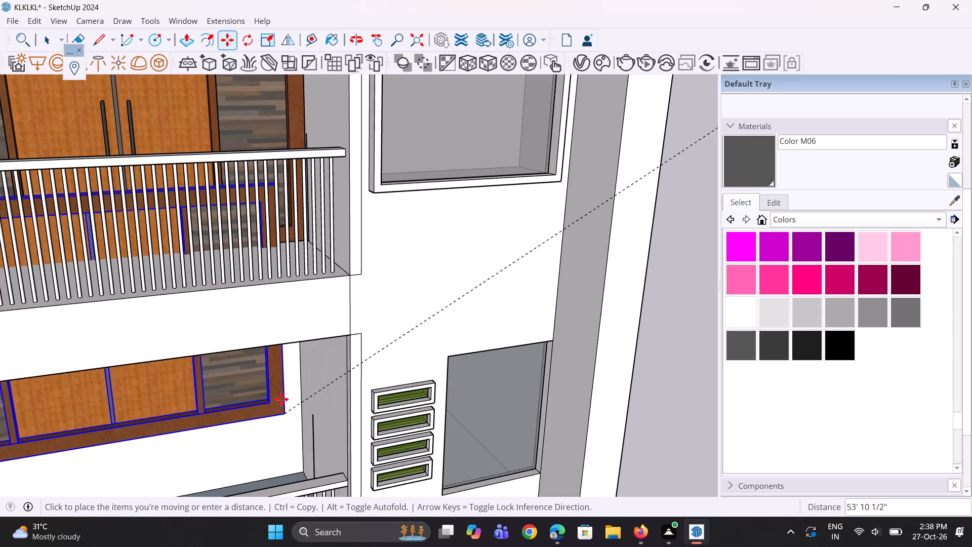
scroll(291, 392, "up", 3)
left_click(304, 384)
Lower the door panel about 5' 1 7/16" and another 1' 10 9/16" so its bottom corner sits on the lowest balcony floor's rear corner.
scroll(294, 399, "up", 3)
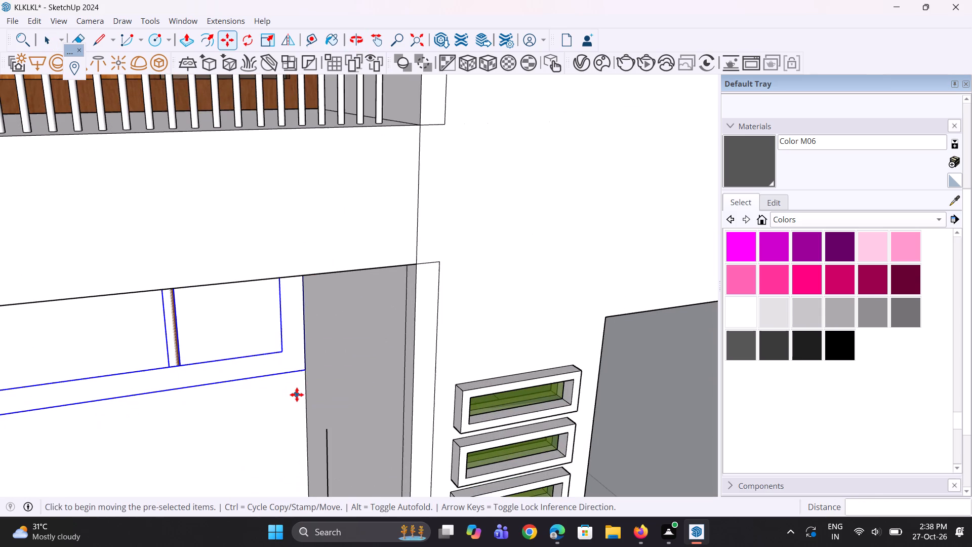
left_click(302, 372)
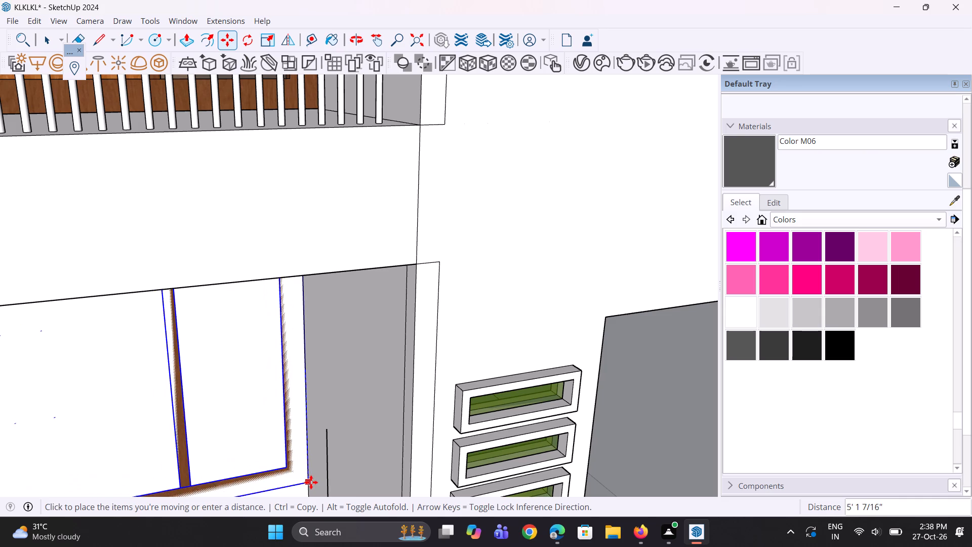
left_click(311, 482)
scroll(311, 385, "down", 10)
scroll(283, 416, "up", 4)
middle_click_drag(274, 433, 273, 483)
scroll(300, 421, "up", 7)
left_click(327, 365)
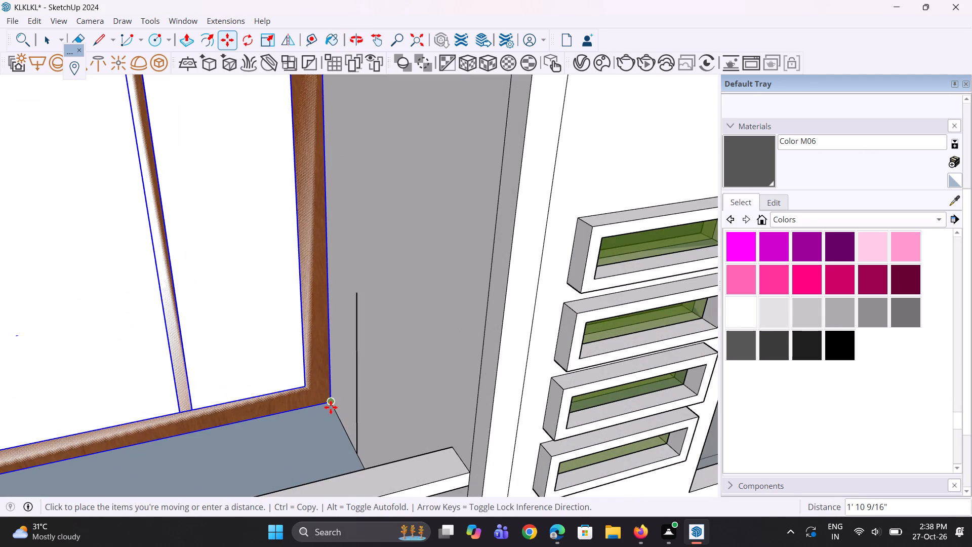
left_click(331, 408)
Slide the door panel forward along the lowest balcony floor's side edge to the marker line.
left_click(331, 407)
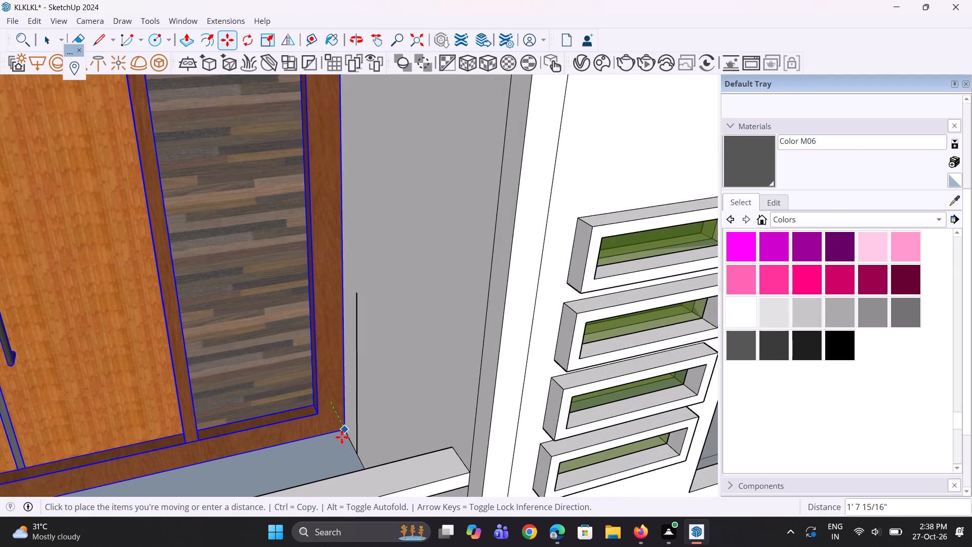
left_click(348, 448)
Erase the leftover vertical marker lines on the side walls of the two lowest covered balconies.
scroll(355, 444, "up", 5)
key("e")
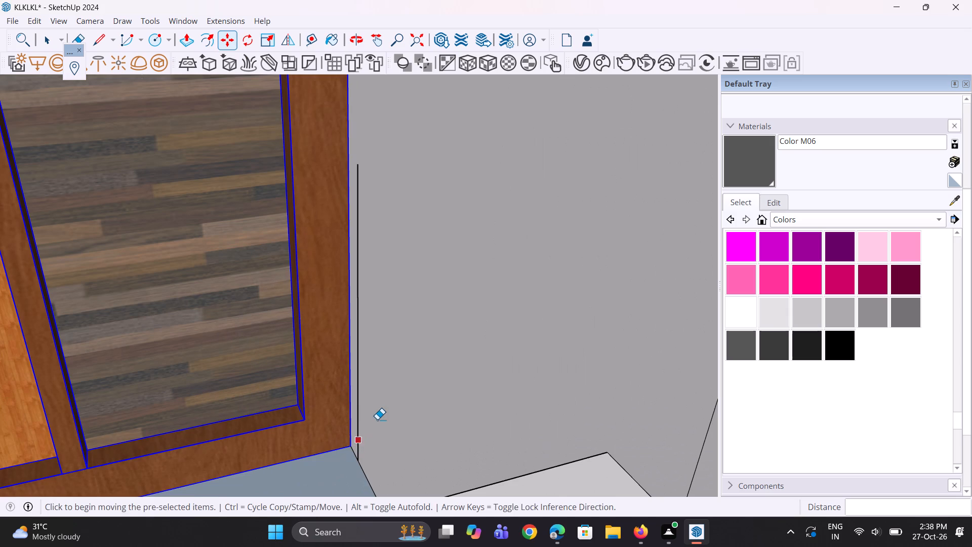
left_click(359, 409)
scroll(371, 441, "down", 8)
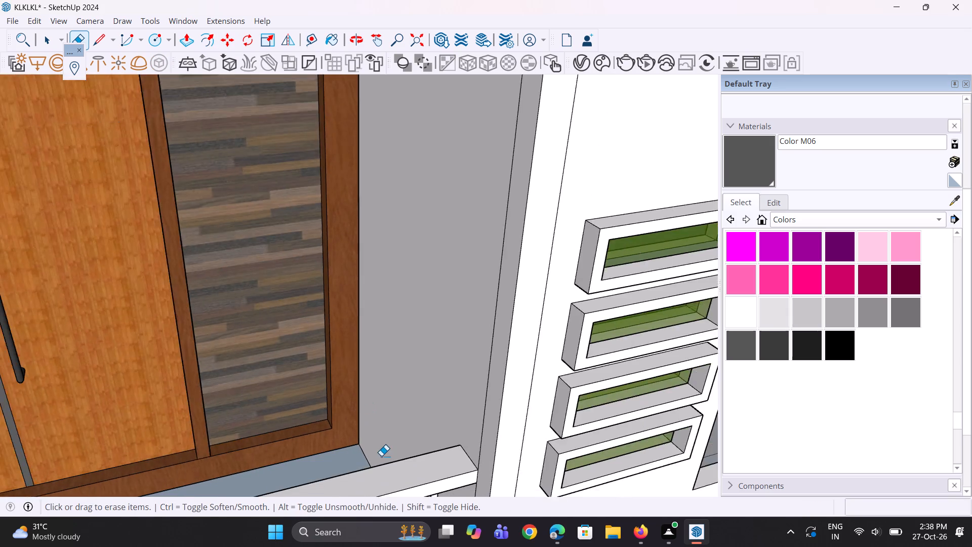
scroll(381, 456, "down", 10)
scroll(372, 267, "up", 3)
scroll(364, 199, "up", 7)
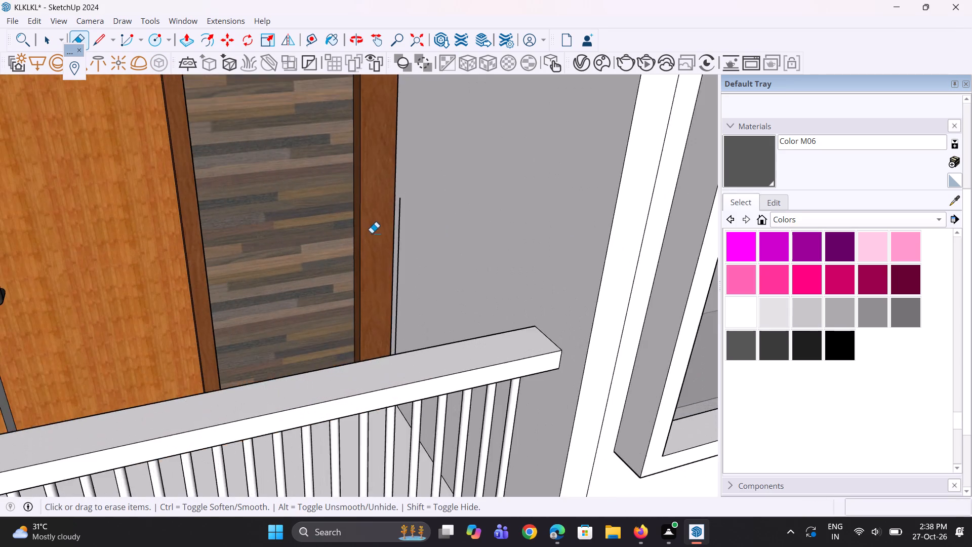
scroll(372, 233, "up", 4)
left_click(406, 236)
Erase the leftover vertical marker lines on the side walls of the two upper covered balconies.
scroll(431, 329, "down", 6)
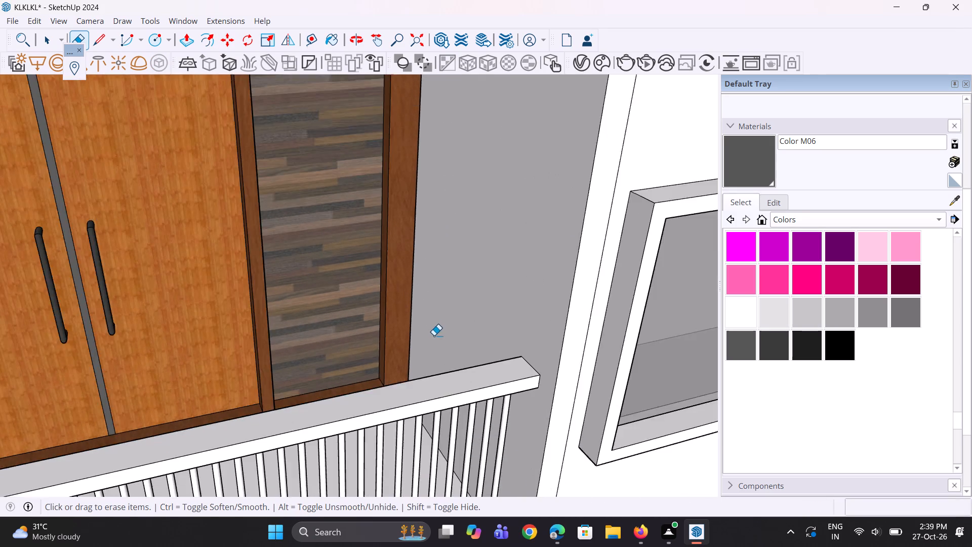
scroll(434, 335, "down", 17)
scroll(439, 229, "up", 8)
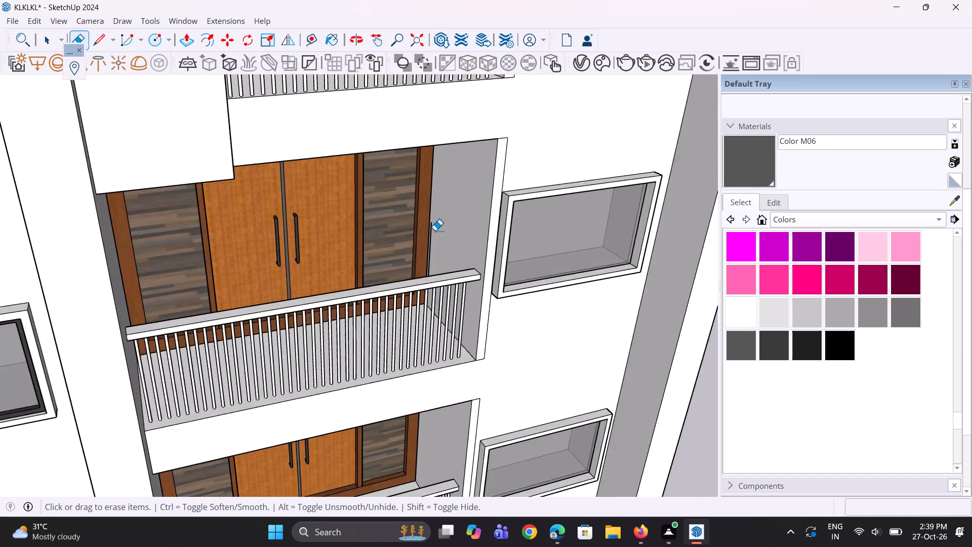
scroll(435, 230, "up", 7)
left_click(426, 242)
scroll(431, 284, "down", 5)
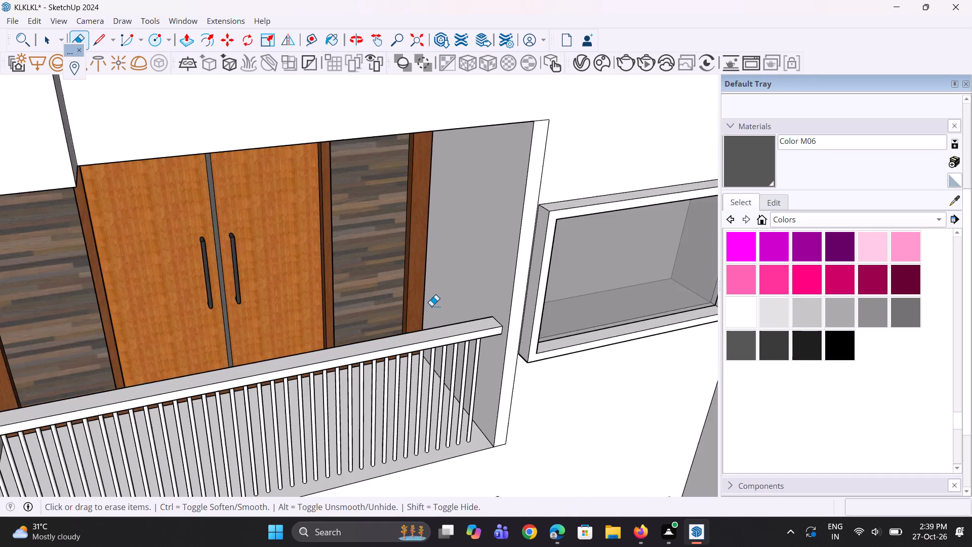
scroll(430, 307, "down", 11)
scroll(425, 169, "up", 11)
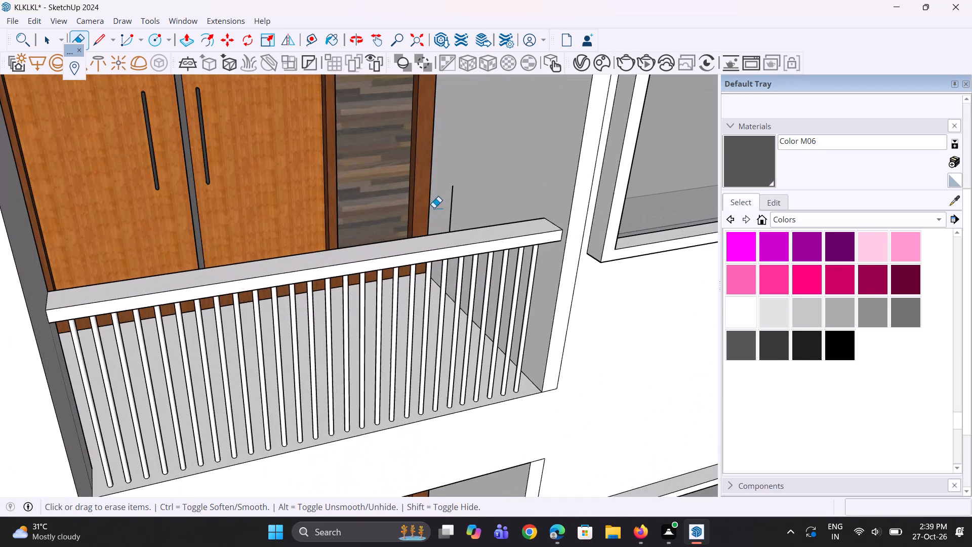
left_click(447, 221)
Examine the fitted balcony doors and the whole front facade from several angles.
scroll(289, 170, "down", 10)
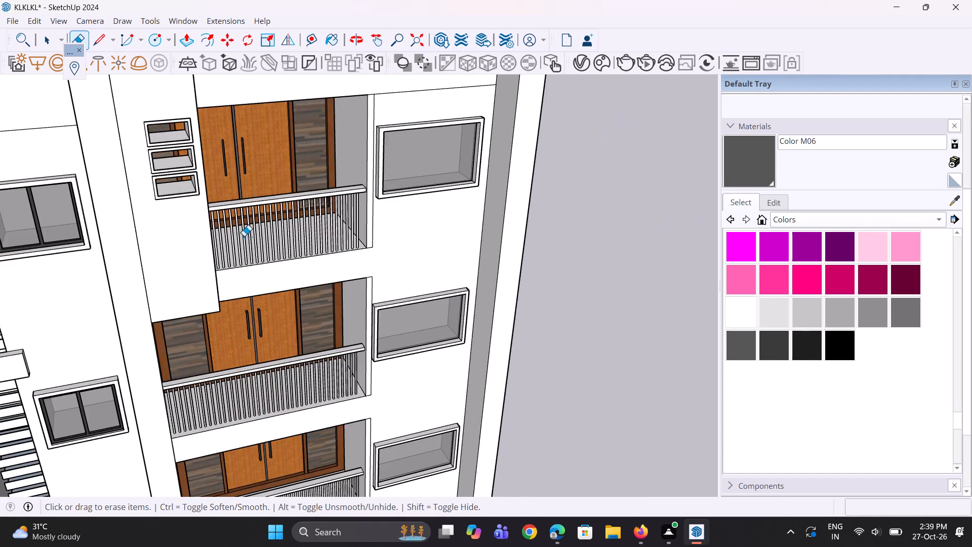
middle_click_drag(274, 323, 148, 229)
scroll(159, 249, "up", 3)
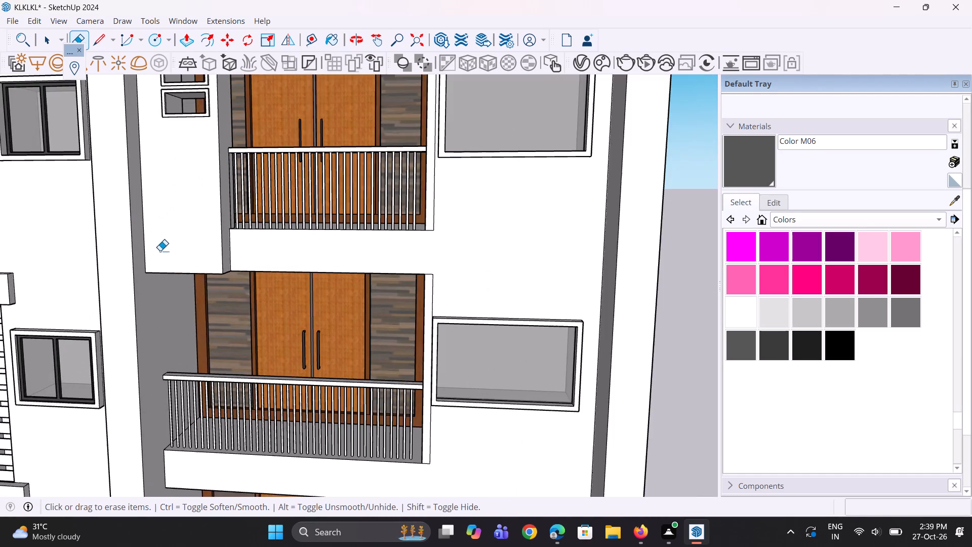
scroll(168, 252, "down", 11)
scroll(163, 368, "up", 1)
middle_click_drag(163, 368, 216, 319)
scroll(217, 309, "down", 11)
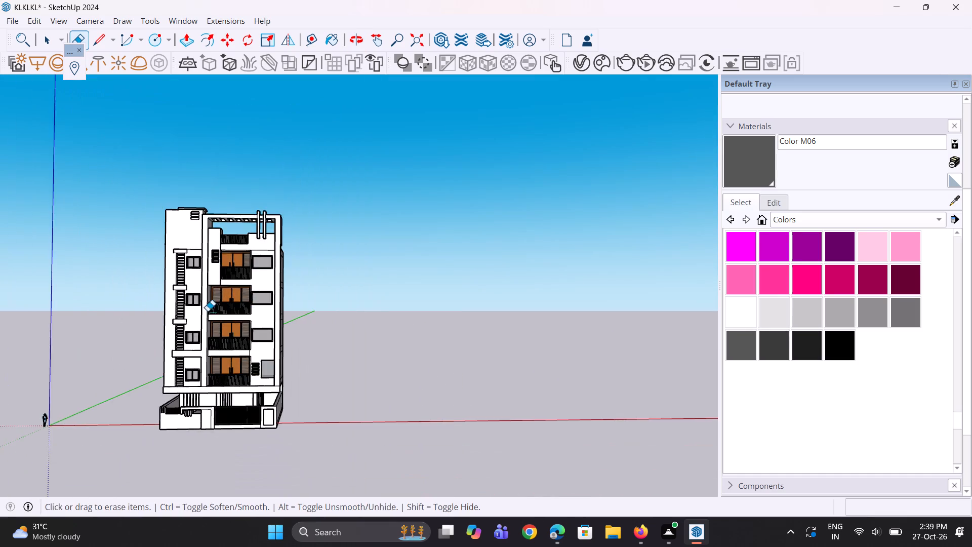
middle_click_drag(106, 299, 78, 381)
scroll(295, 384, "up", 8)
middle_click_drag(349, 369, 314, 296)
scroll(361, 388, "down", 6)
middle_click_drag(350, 417, 496, 431)
scroll(368, 415, "up", 1)
scroll(399, 372, "up", 4)
key("space")
key("space")
left_click(390, 372)
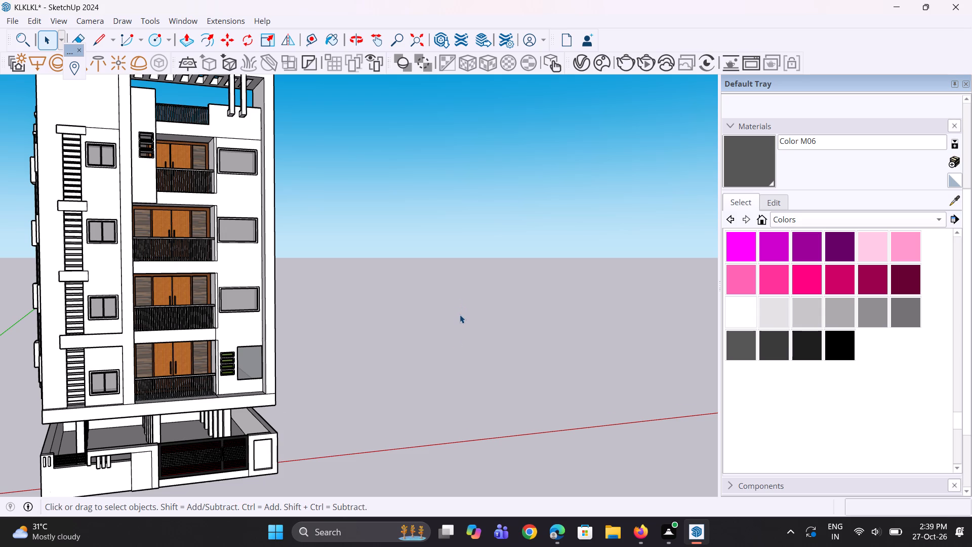
scroll(460, 315, "down", 9)
middle_click_drag(476, 264, 437, 232)
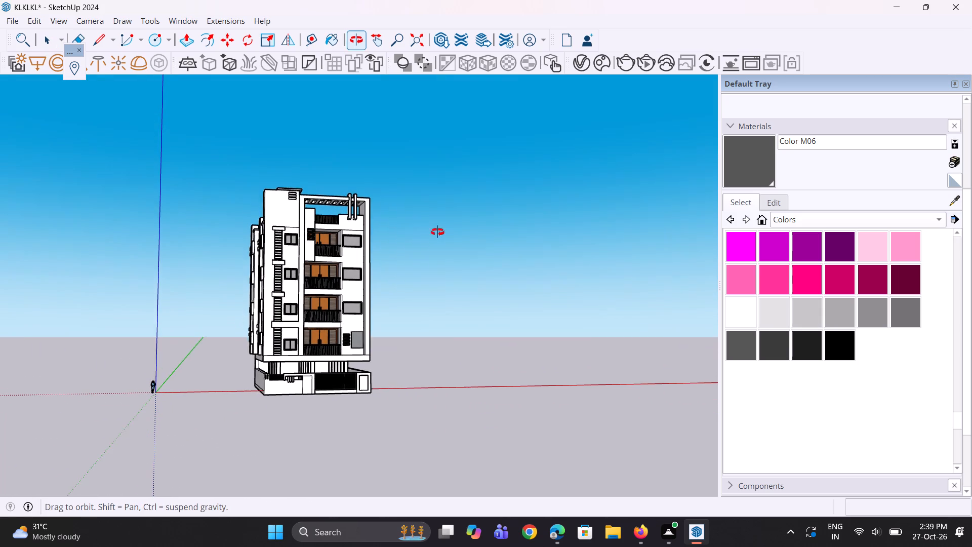
middle_click_drag(437, 232, 437, 232)
scroll(437, 232, "up", 6)
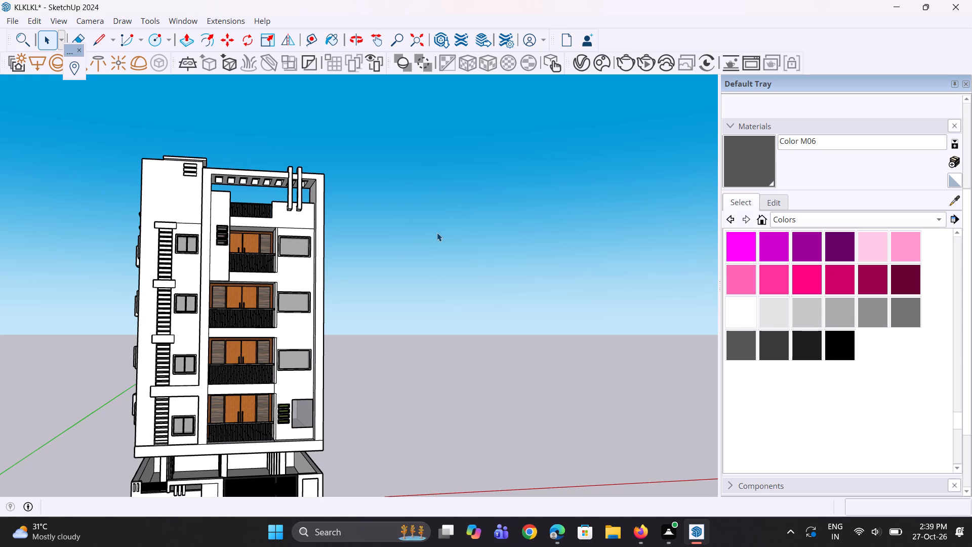
scroll(437, 232, "down", 1)
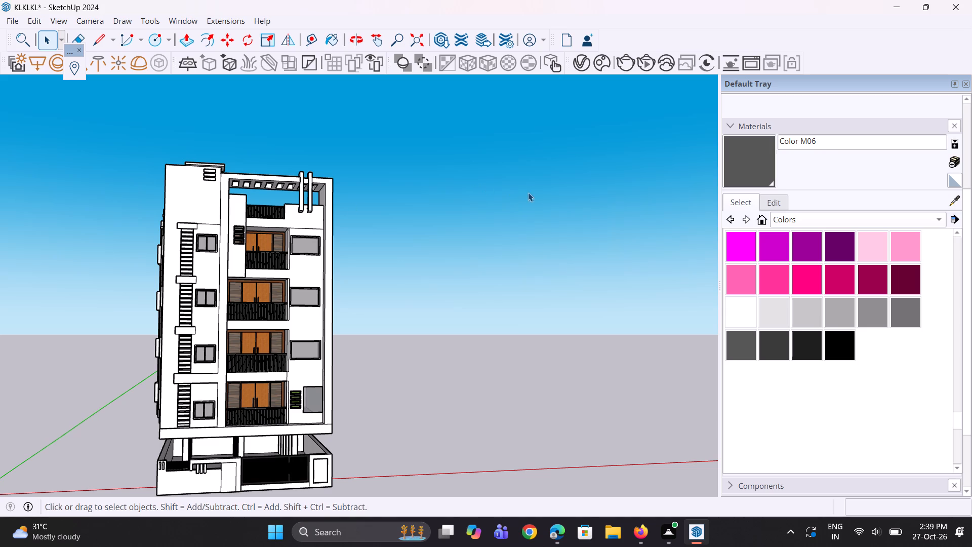
Browse the 3d Printing, Asphalt and Concrete, Brick, Carpet and Metal material collections for a facade finish.
left_click(792, 224)
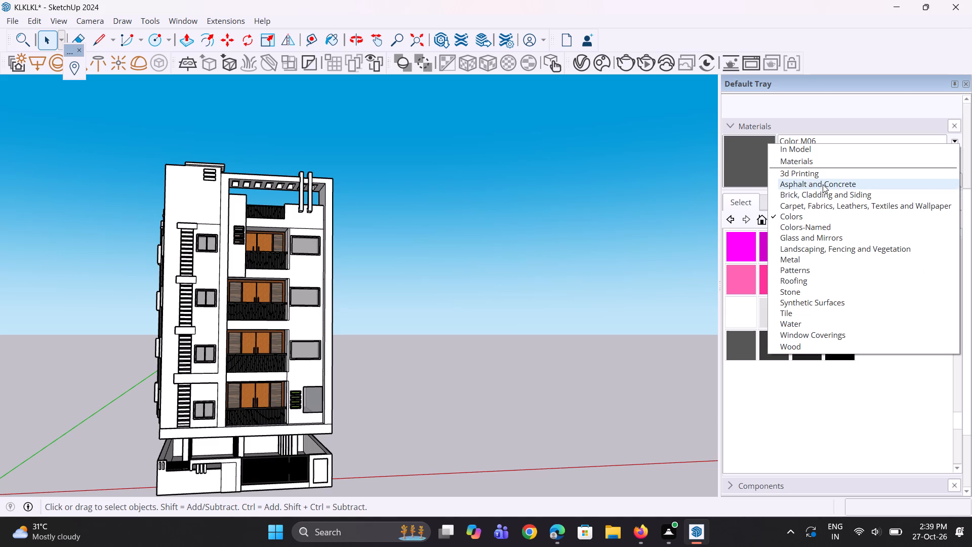
left_click(825, 178)
left_click(817, 222)
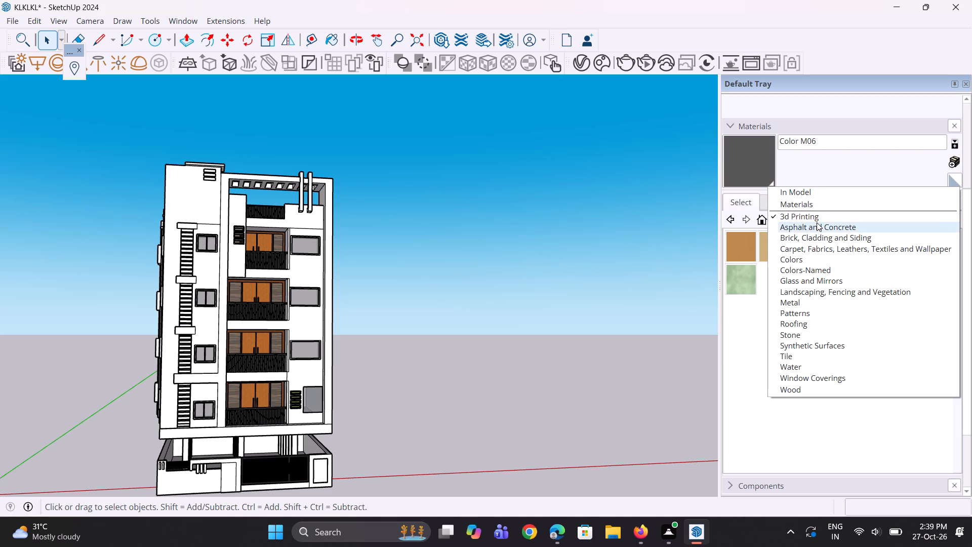
left_click(817, 222)
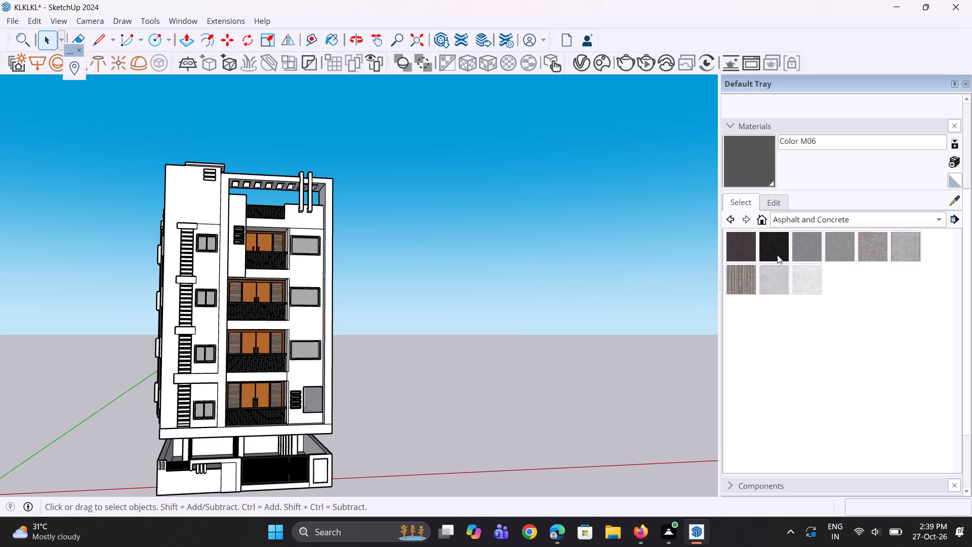
left_click(784, 222)
left_click(785, 226)
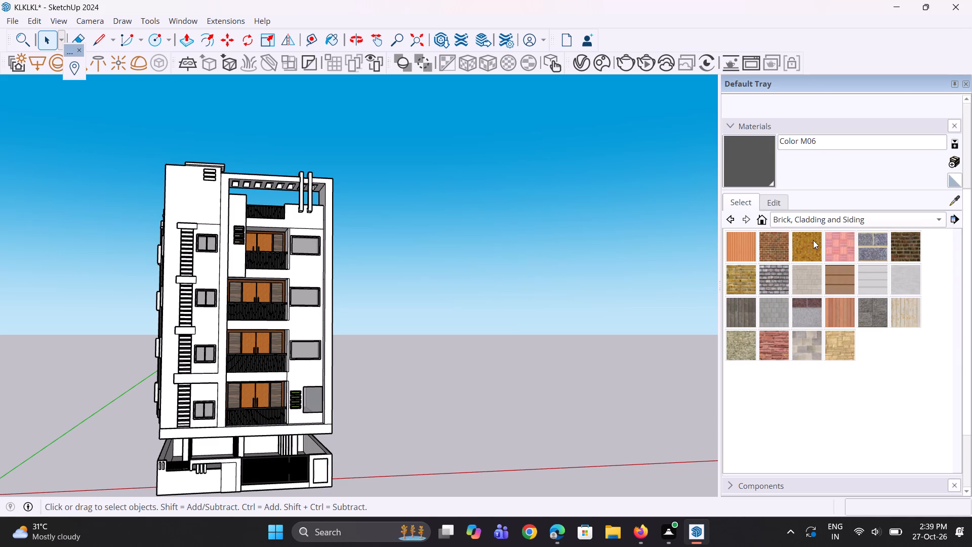
scroll(813, 240, "up", 2)
left_click(818, 223)
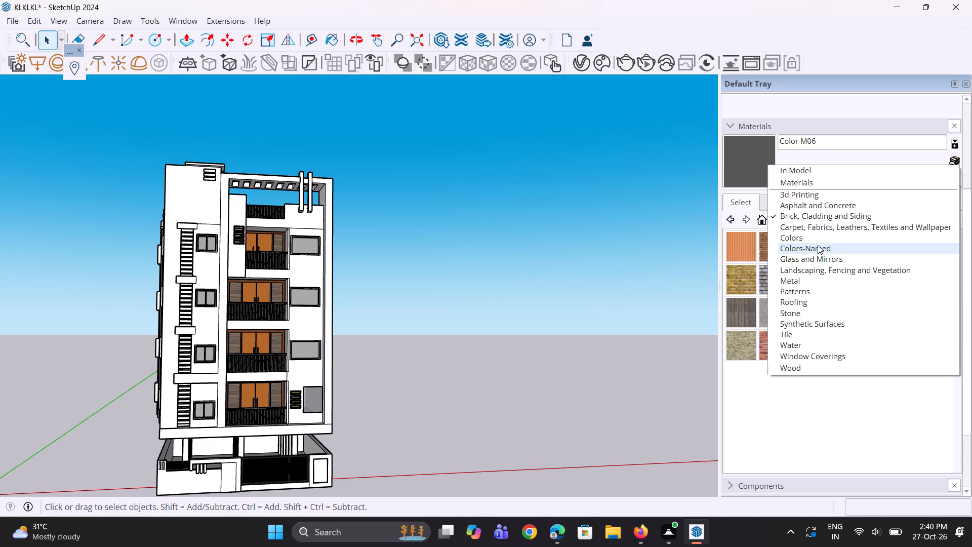
left_click(823, 227)
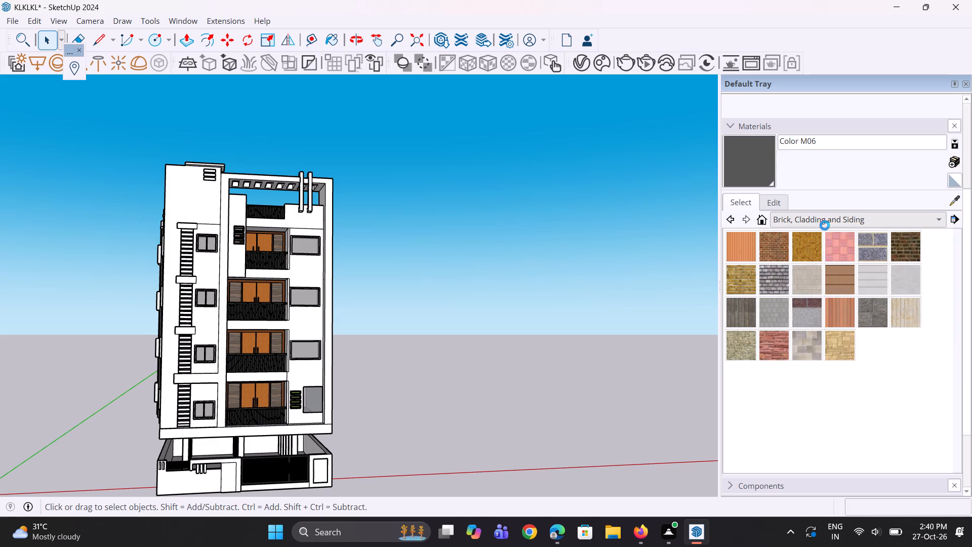
left_click(825, 225)
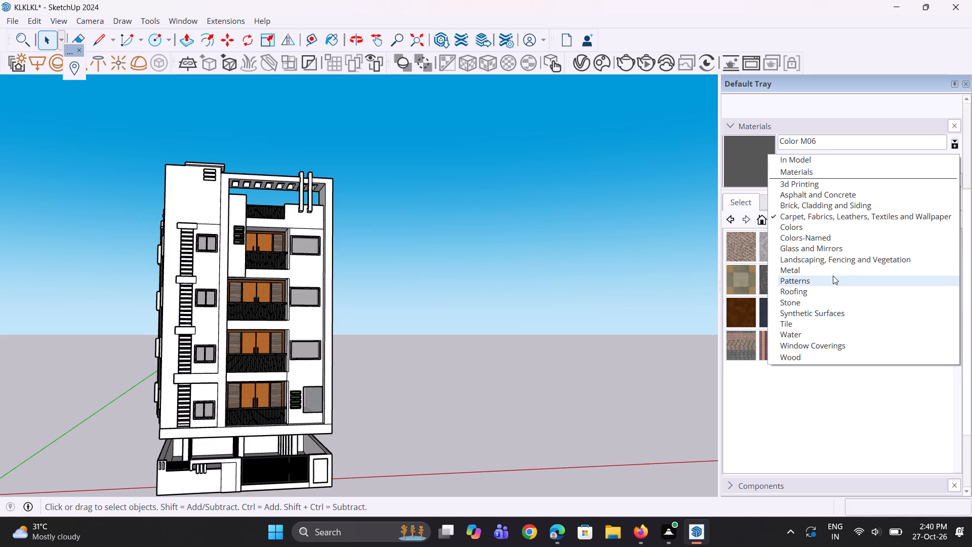
left_click(831, 270)
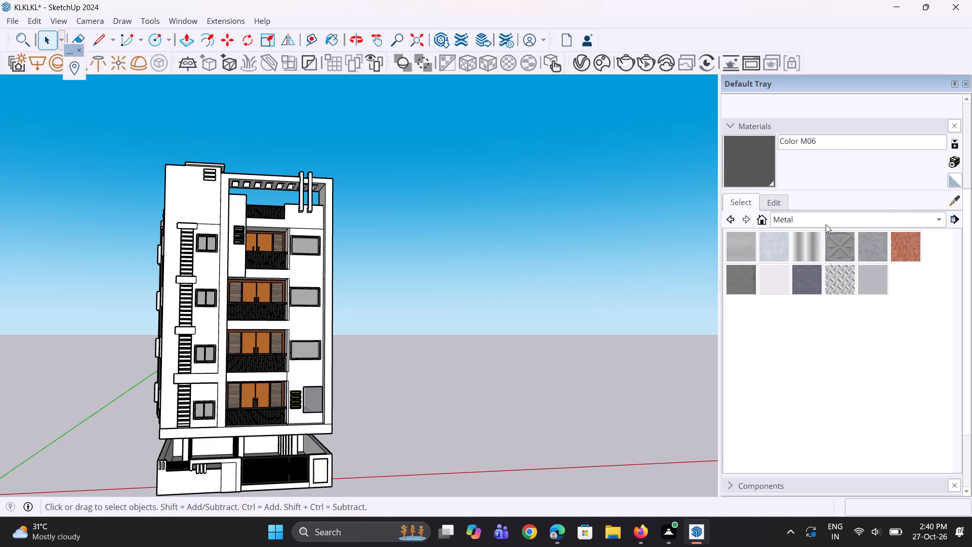
Paint the tall front wall beside the louvre strips with Granite Dark Gray from the Stone collection.
left_click(826, 224)
left_click(818, 252)
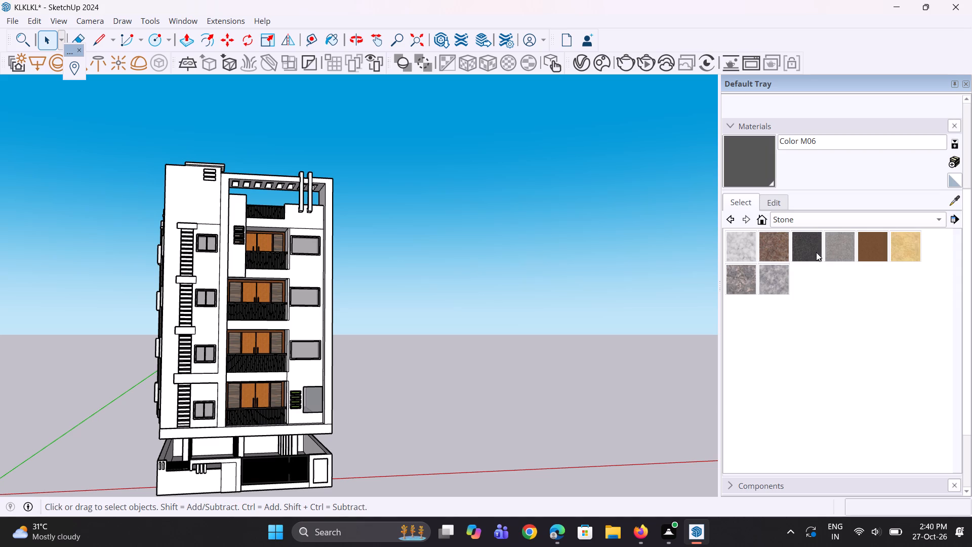
scroll(815, 243, "up", 5)
left_click(805, 233)
scroll(57, 452, "up", 2)
scroll(50, 403, "up", 2)
scroll(0, 333, "up", 1)
left_click(235, 345)
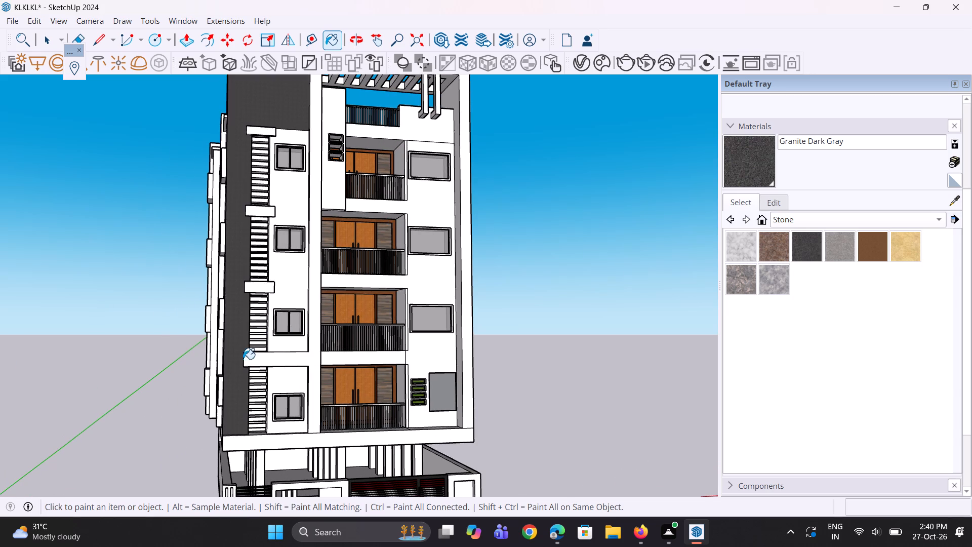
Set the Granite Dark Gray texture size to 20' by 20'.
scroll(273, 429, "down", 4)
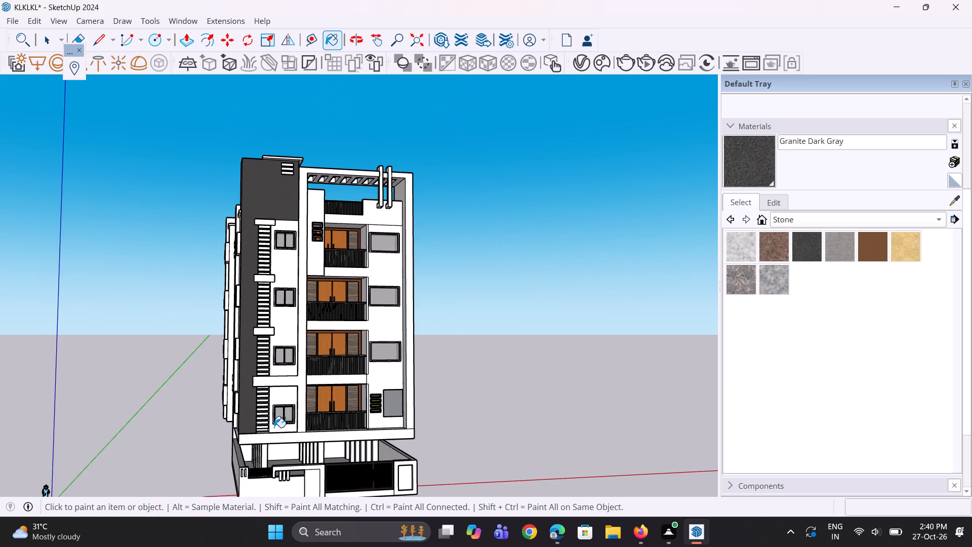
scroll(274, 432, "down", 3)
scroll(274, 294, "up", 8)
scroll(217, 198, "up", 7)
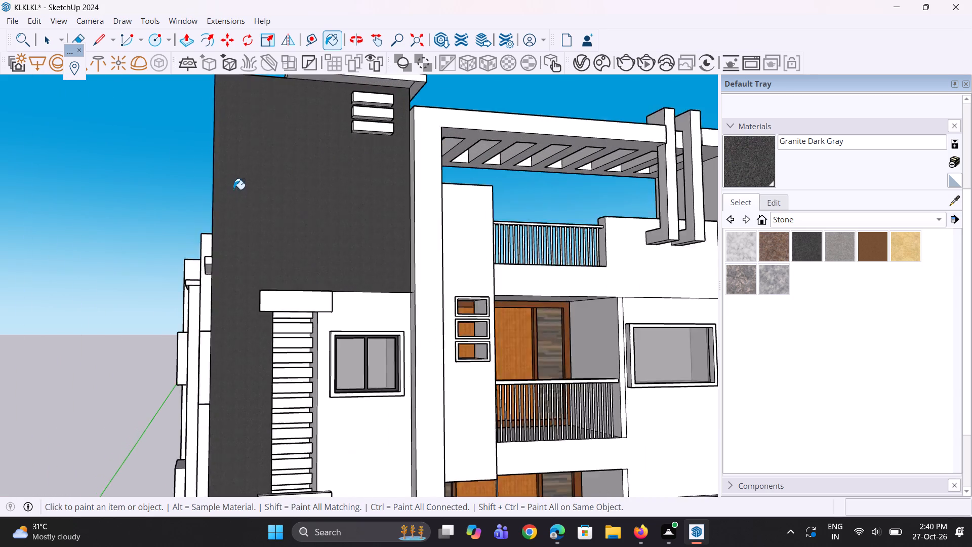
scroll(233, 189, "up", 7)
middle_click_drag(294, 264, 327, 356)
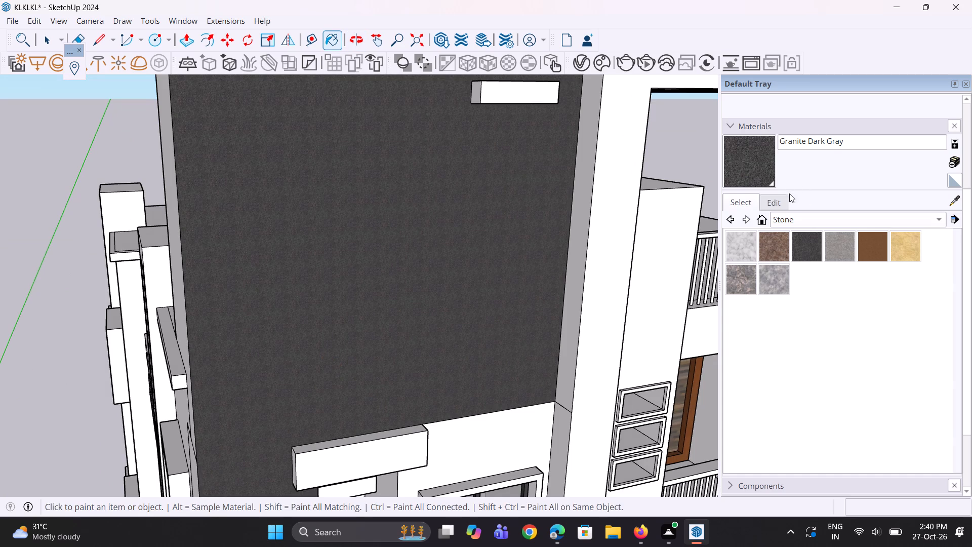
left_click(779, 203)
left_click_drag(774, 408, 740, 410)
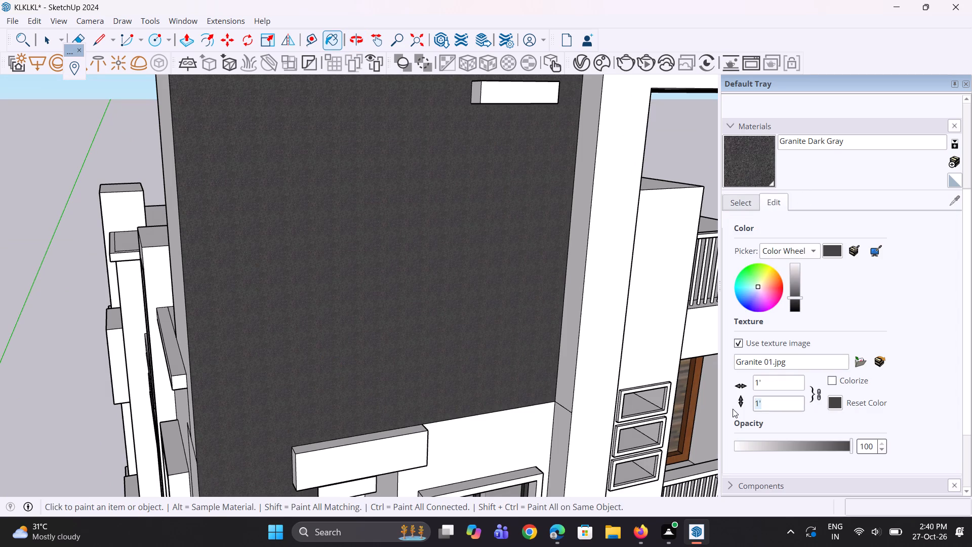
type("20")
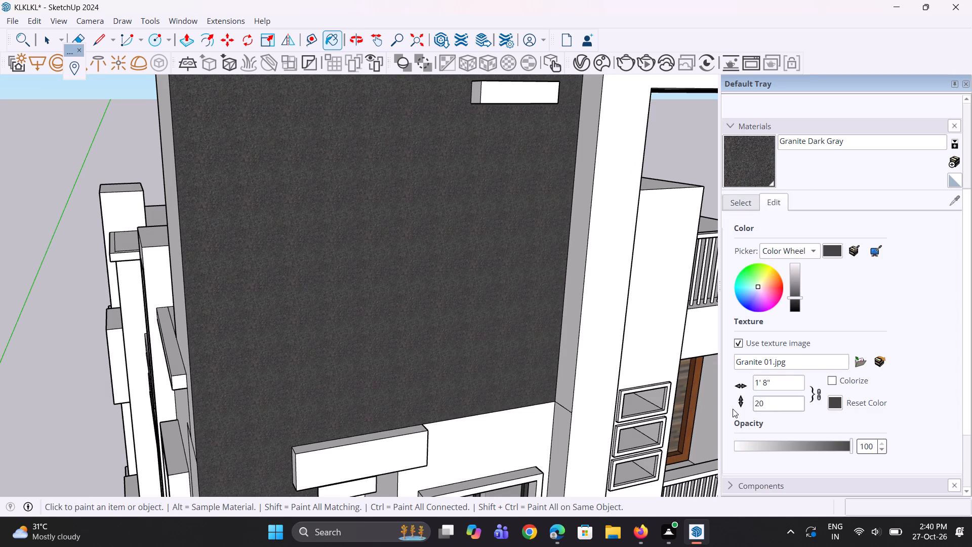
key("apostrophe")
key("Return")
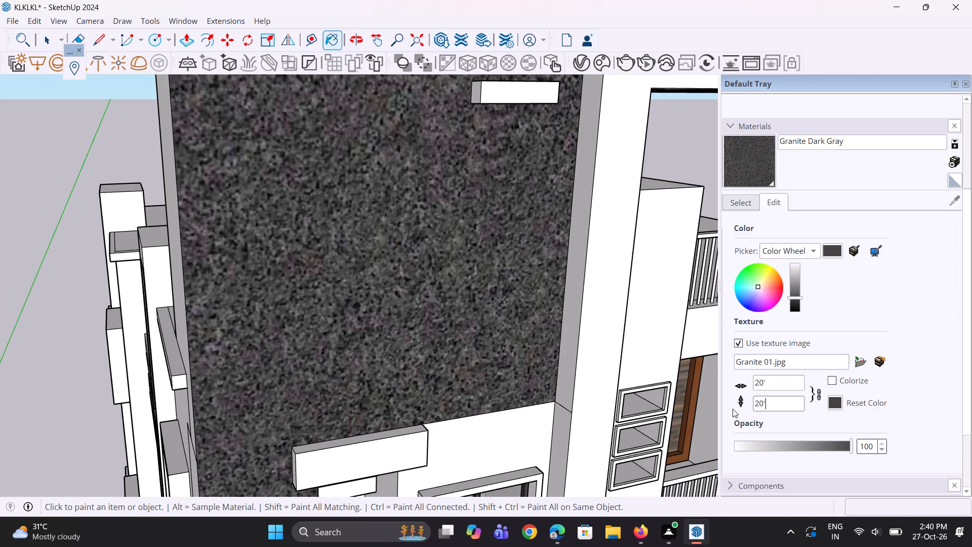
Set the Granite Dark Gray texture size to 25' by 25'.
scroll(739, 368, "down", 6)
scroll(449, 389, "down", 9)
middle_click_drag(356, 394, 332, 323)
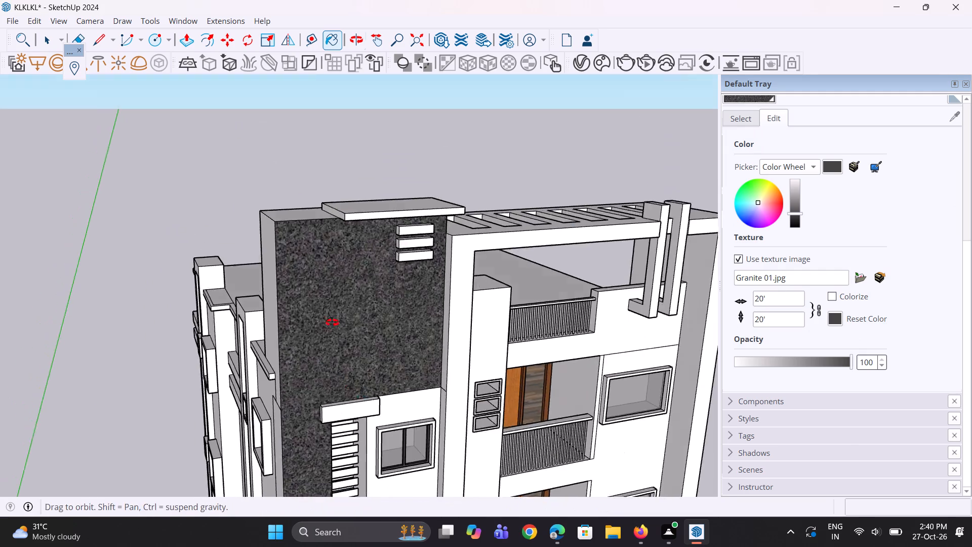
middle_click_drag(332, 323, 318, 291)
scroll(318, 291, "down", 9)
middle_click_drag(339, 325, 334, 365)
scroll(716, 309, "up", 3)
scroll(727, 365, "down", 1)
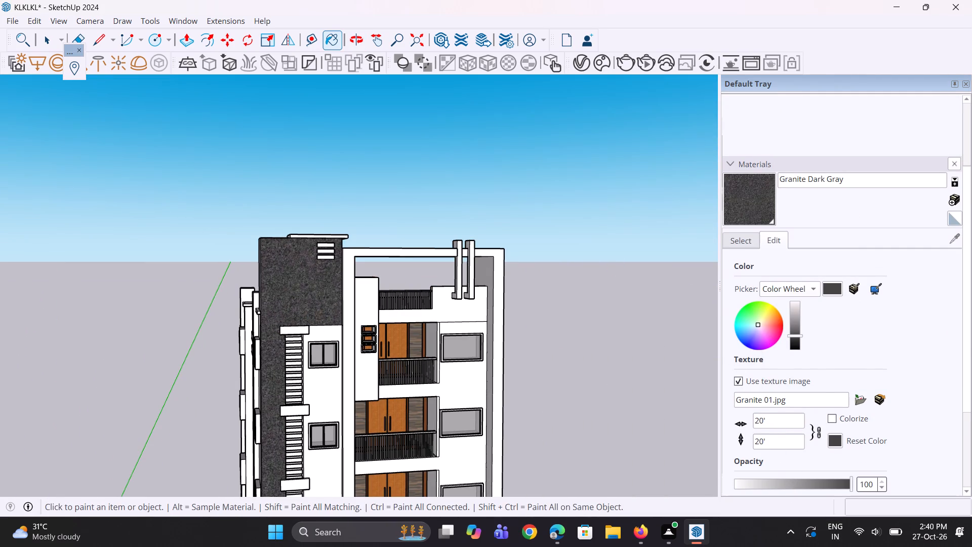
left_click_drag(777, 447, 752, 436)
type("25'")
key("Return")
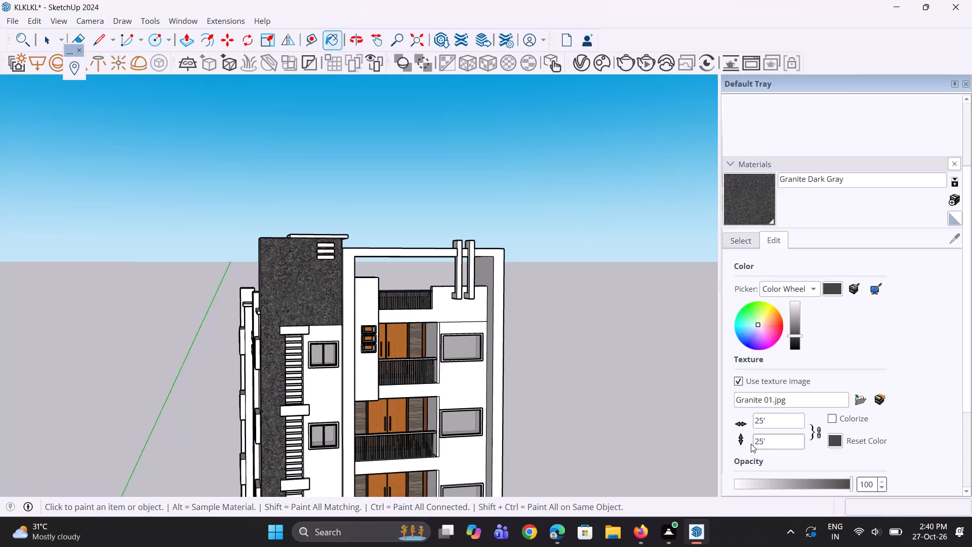
Paint the front and side faces of the projecting panel beside the top covered balcony with Granite Dark Gray.
scroll(570, 380, "down", 7)
middle_click_drag(478, 360, 413, 354)
scroll(377, 358, "up", 3)
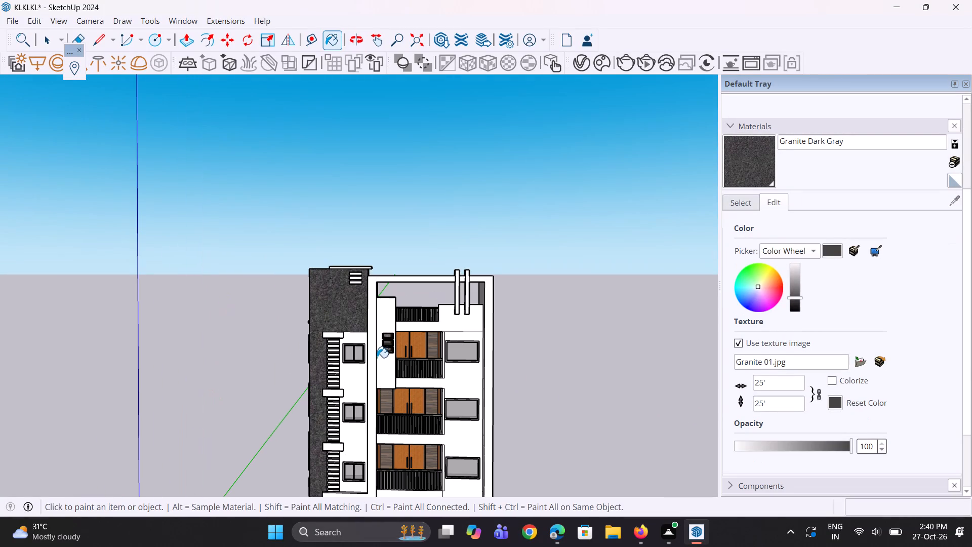
scroll(408, 367, "up", 3)
scroll(448, 352, "up", 3)
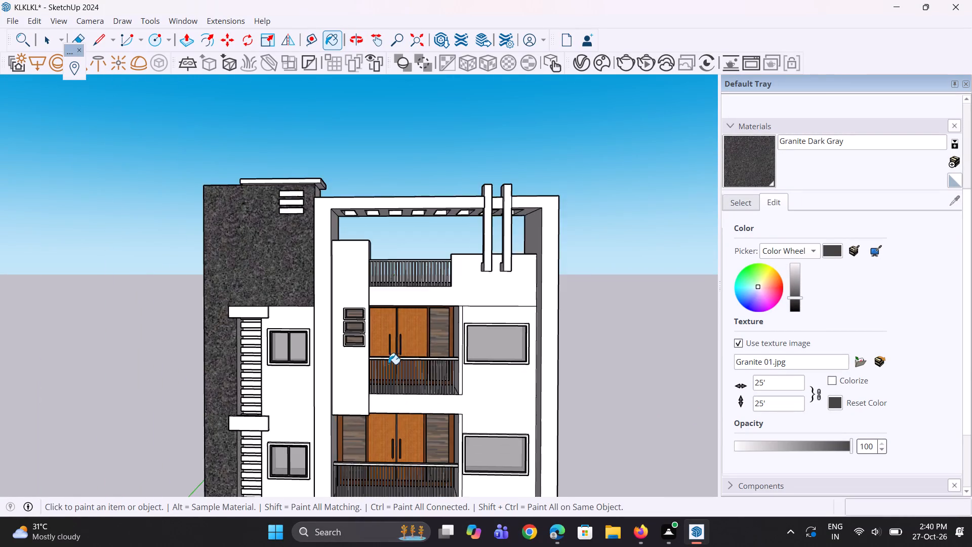
scroll(386, 366, "up", 2)
left_click(342, 388)
middle_click_drag(413, 346, 243, 356)
scroll(323, 313, "up", 2)
left_click(352, 320)
scroll(336, 314, "up", 1)
middle_click_drag(352, 329, 376, 343)
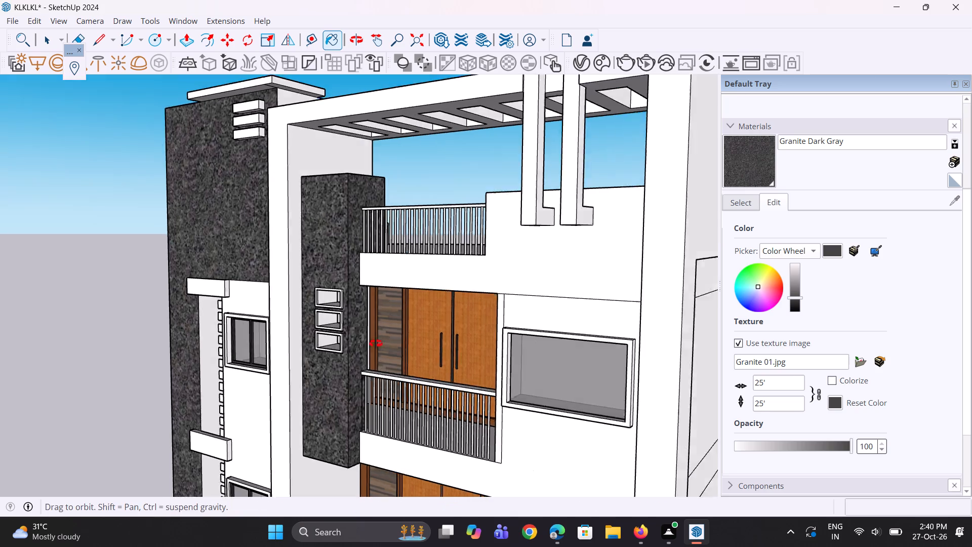
Set the Granite Dark Gray texture size to 30' by 30'.
middle_click_drag(376, 343, 476, 337)
scroll(444, 372, "down", 10)
middle_click_drag(323, 388, 374, 342)
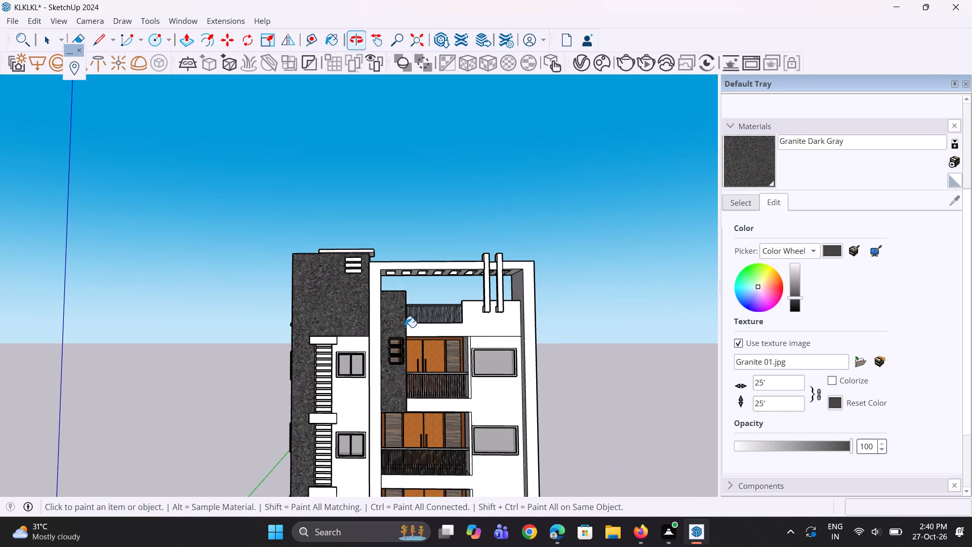
left_click_drag(769, 383, 736, 383)
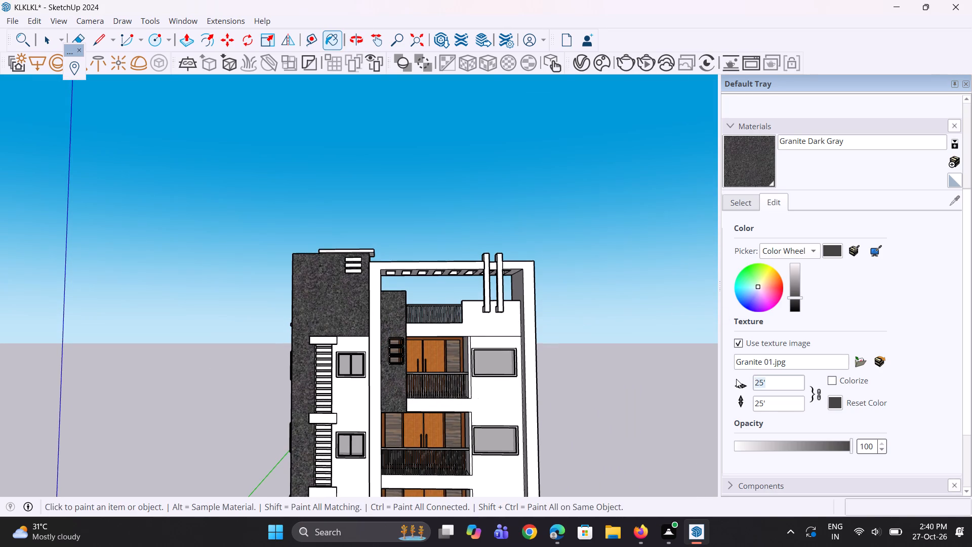
type("30'")
key("Return")
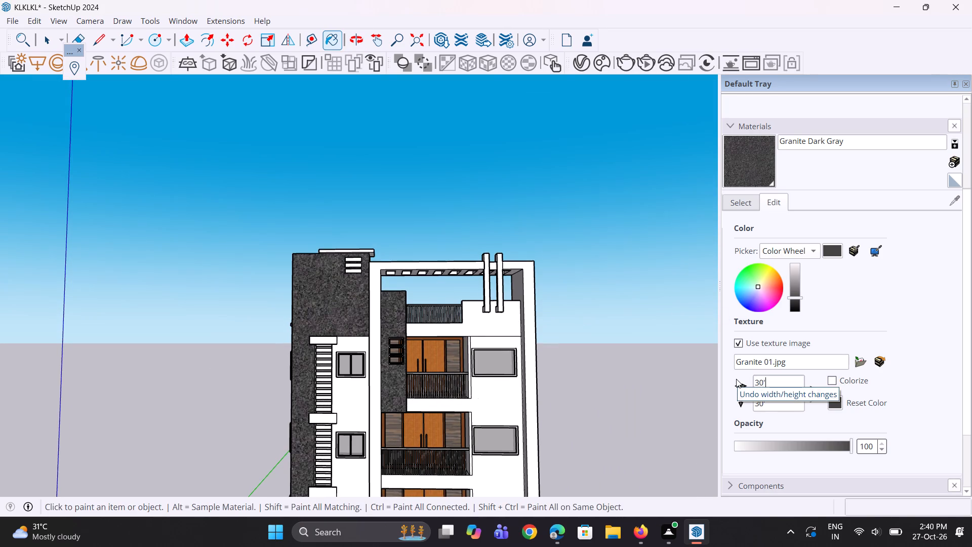
Examine the rescaled granite texture across the front facade from near and far.
scroll(526, 289, "down", 4)
scroll(420, 313, "down", 4)
middle_click_drag(431, 376, 442, 394)
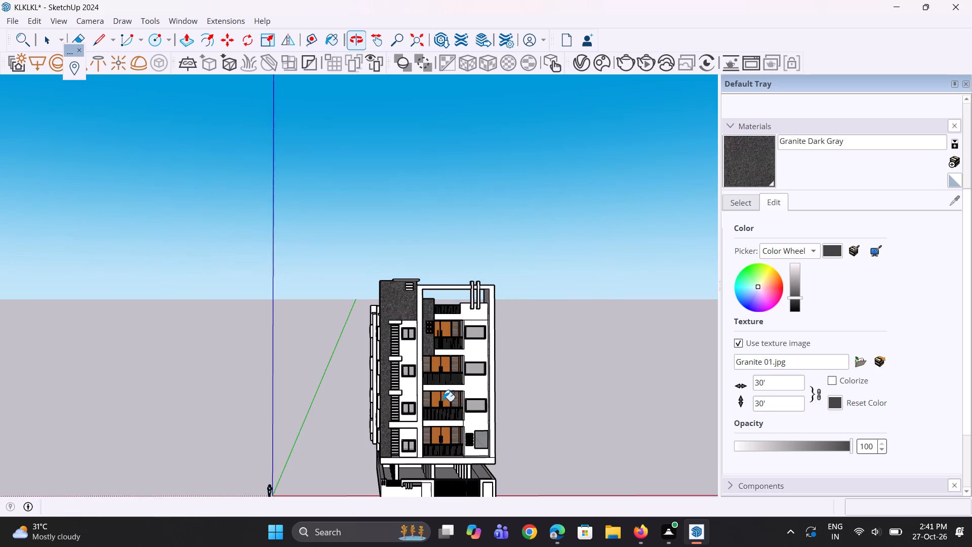
scroll(388, 455, "up", 5)
scroll(467, 468, "up", 4)
middle_click_drag(465, 467, 450, 462)
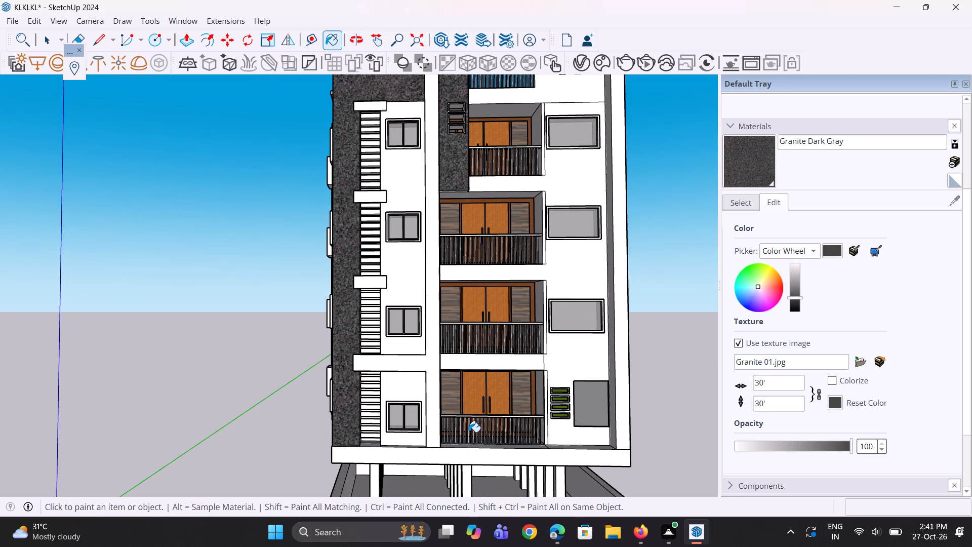
scroll(473, 436, "down", 6)
middle_click_drag(483, 428, 505, 428)
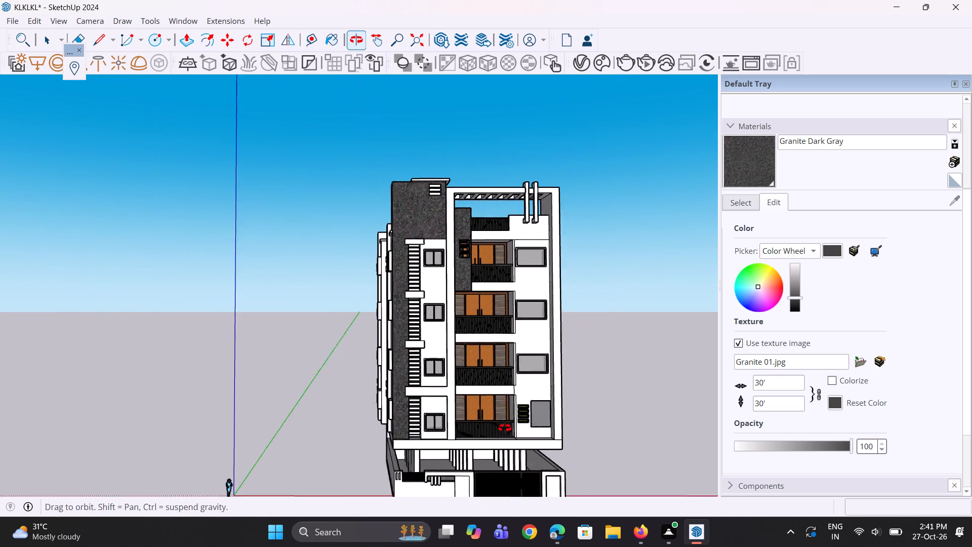
middle_click_drag(505, 428, 485, 404)
scroll(468, 337, "up", 6)
middle_click_drag(509, 332, 473, 350)
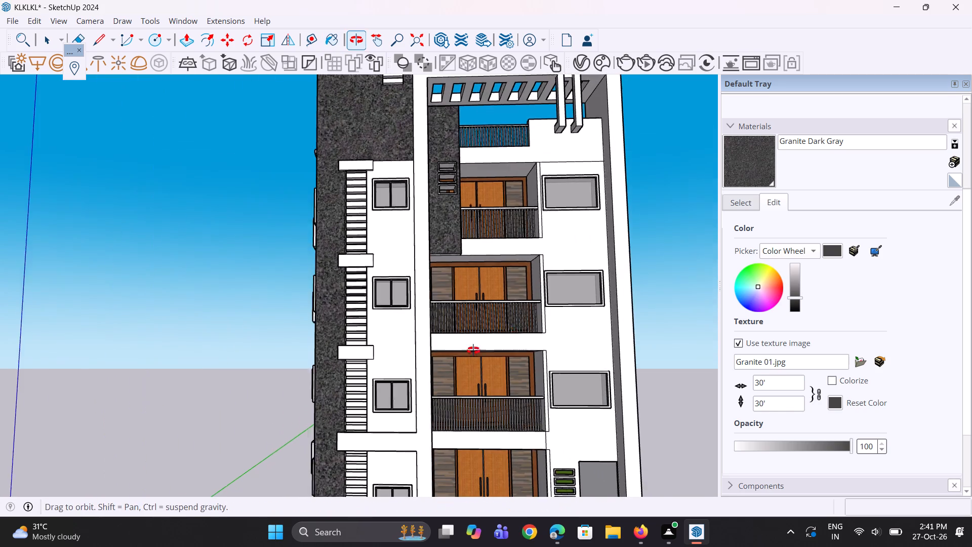
middle_click_drag(473, 350, 454, 363)
scroll(454, 363, "up", 1)
scroll(454, 363, "down", 4)
scroll(449, 332, "up", 1)
Paint the underside of the projecting panel beside the top covered balcony with Granite Dark Gray.
middle_click_drag(449, 331, 441, 198)
scroll(451, 237, "up", 2)
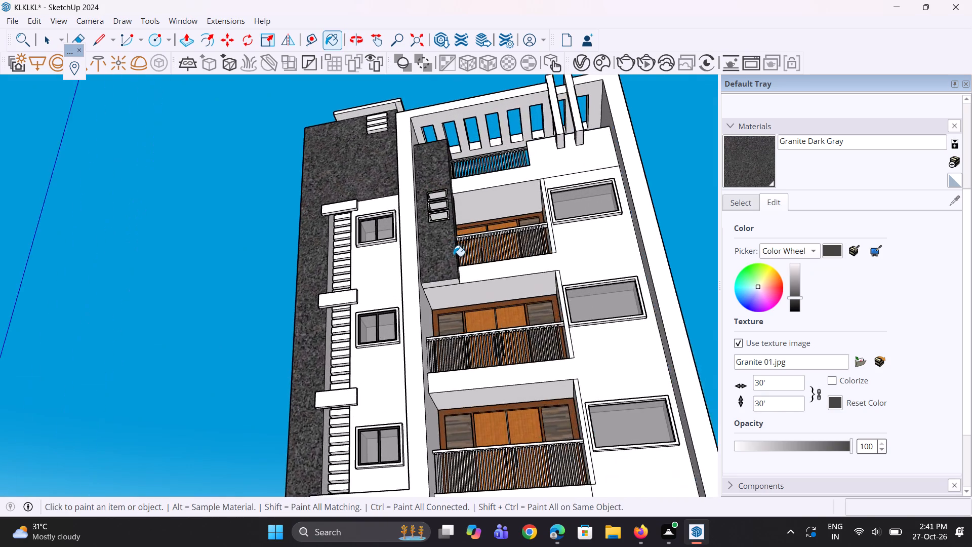
scroll(453, 256, "up", 6)
left_click(453, 287)
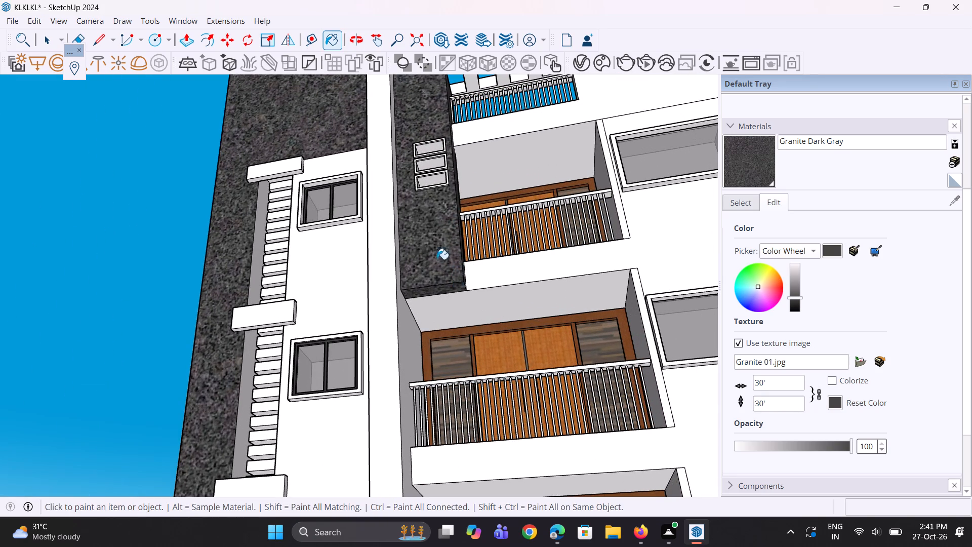
Push/Pull the front face of the uppermost small frame on the granite panel outward by 4".
middle_click_drag(437, 259, 460, 343)
scroll(477, 363, "down", 6)
scroll(471, 309, "up", 2)
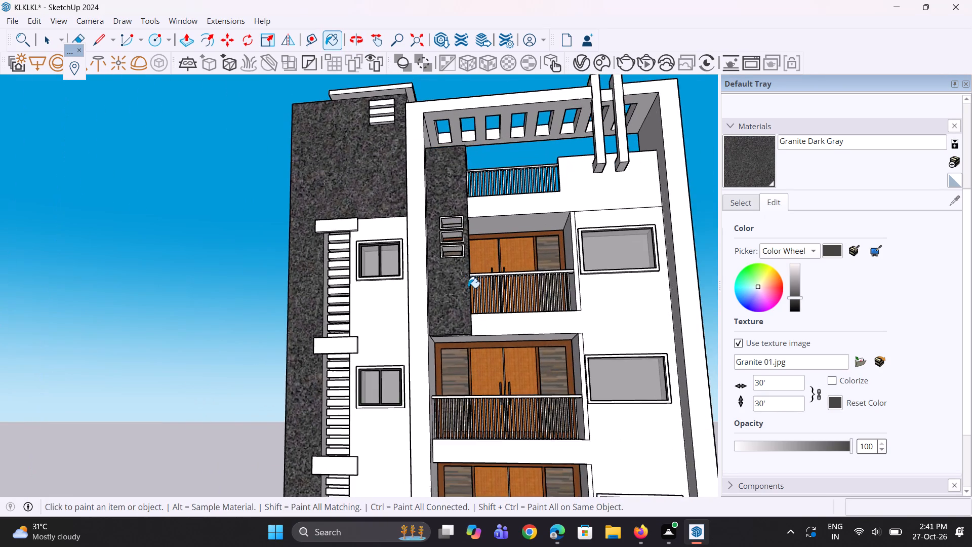
scroll(465, 276, "up", 4)
middle_click_drag(465, 276, 461, 307)
scroll(425, 169, "up", 6)
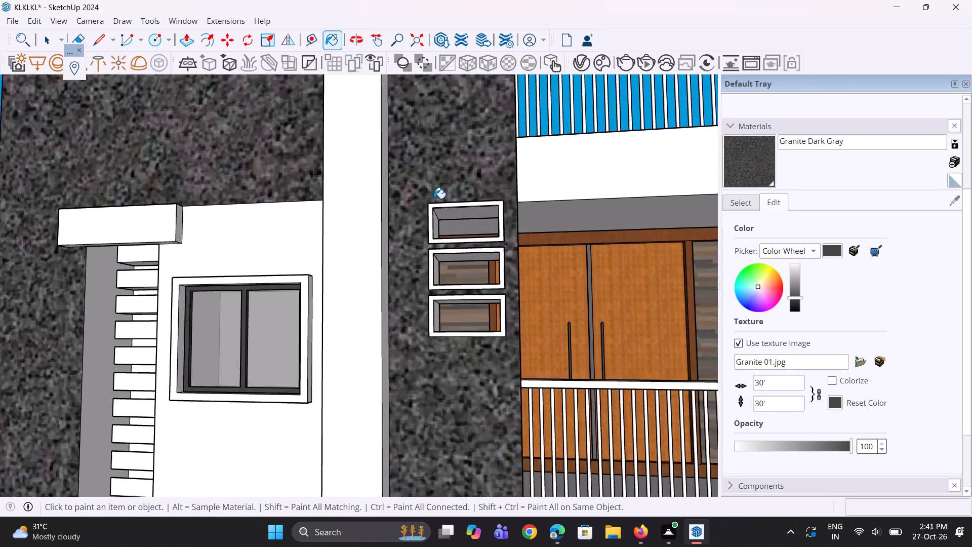
scroll(434, 199, "up", 4)
middle_click_drag(434, 199, 465, 320)
scroll(487, 287, "up", 9)
middle_click_drag(495, 255, 498, 284)
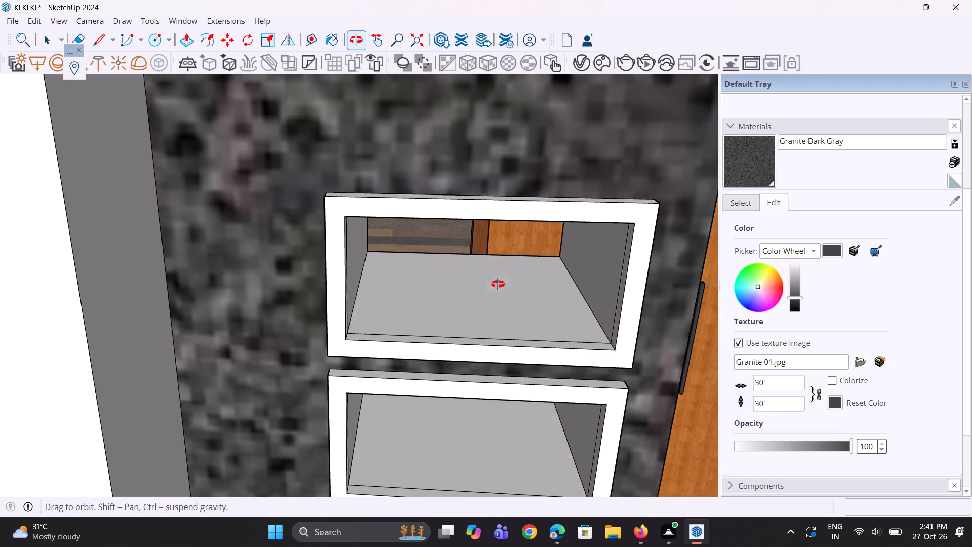
middle_click_drag(498, 284, 511, 323)
scroll(555, 256, "up", 4)
key("p")
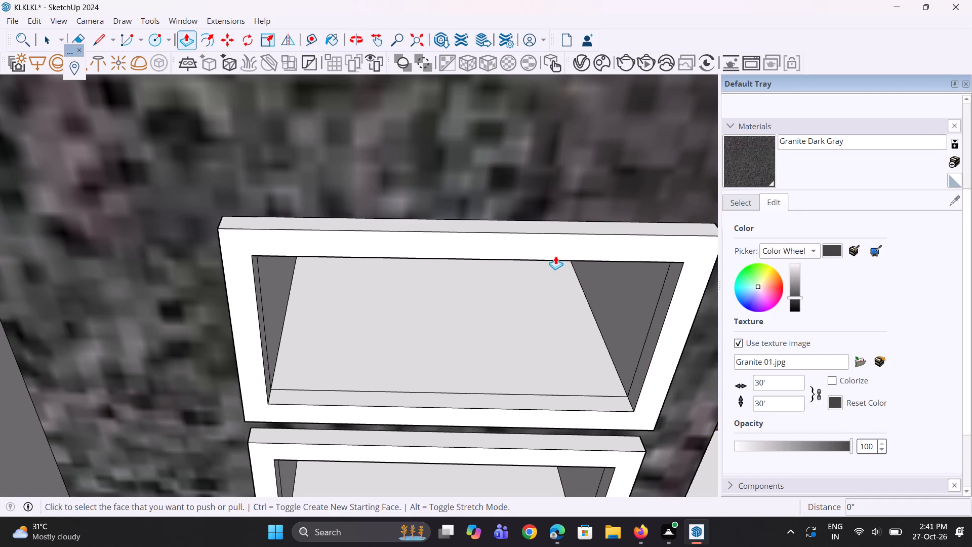
left_click(556, 252)
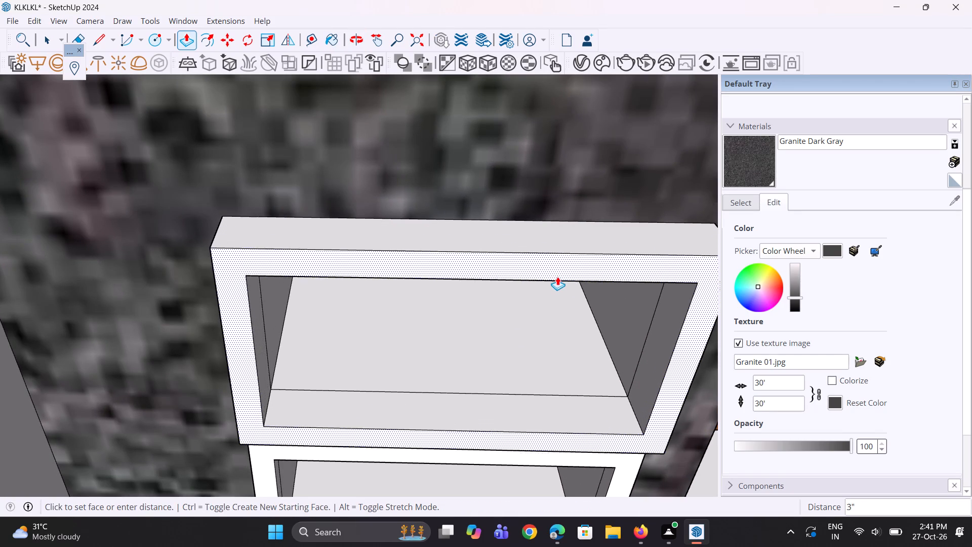
left_click(559, 283)
Repeat the 4" outward pull on the front faces of the middle and lowest frames on the granite panel.
middle_click_drag(541, 327, 538, 199)
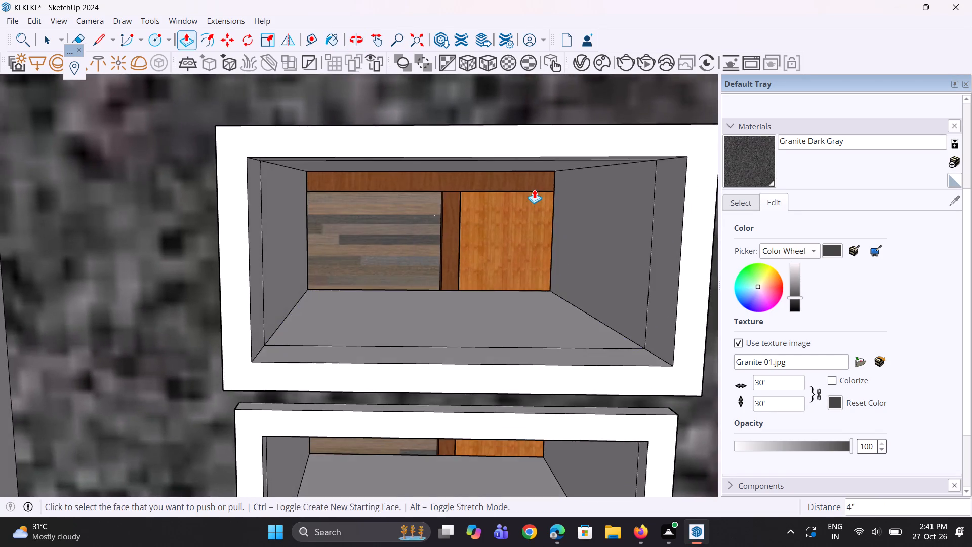
scroll(534, 189, "down", 6)
double_click(574, 307)
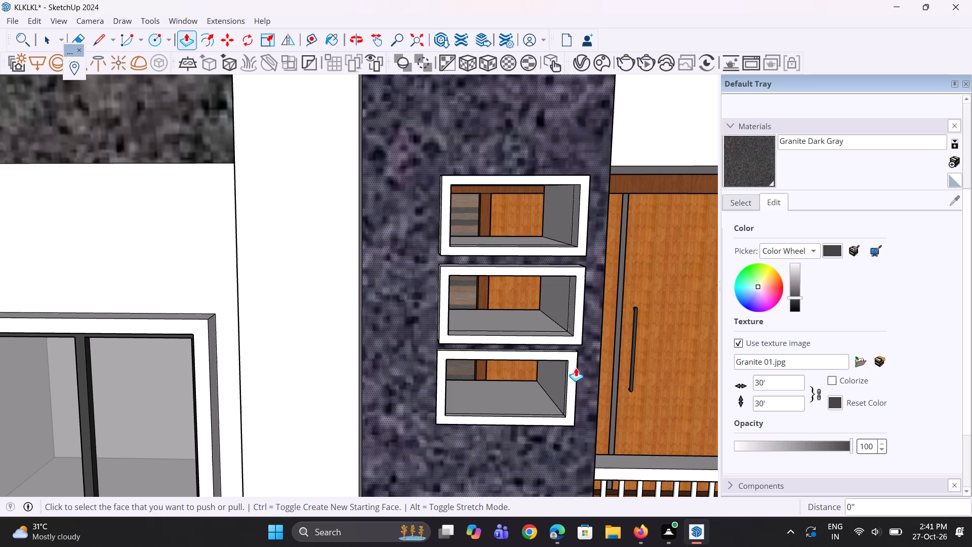
double_click(574, 373)
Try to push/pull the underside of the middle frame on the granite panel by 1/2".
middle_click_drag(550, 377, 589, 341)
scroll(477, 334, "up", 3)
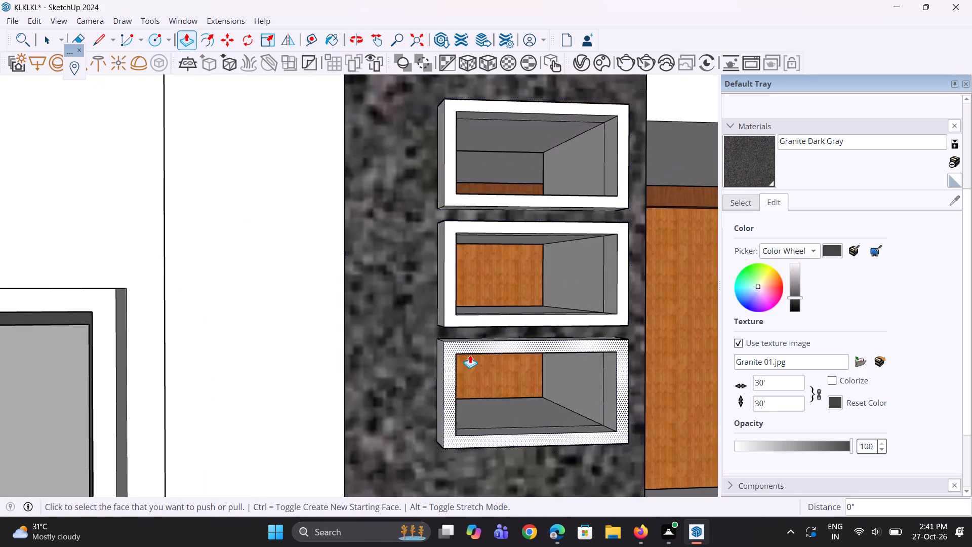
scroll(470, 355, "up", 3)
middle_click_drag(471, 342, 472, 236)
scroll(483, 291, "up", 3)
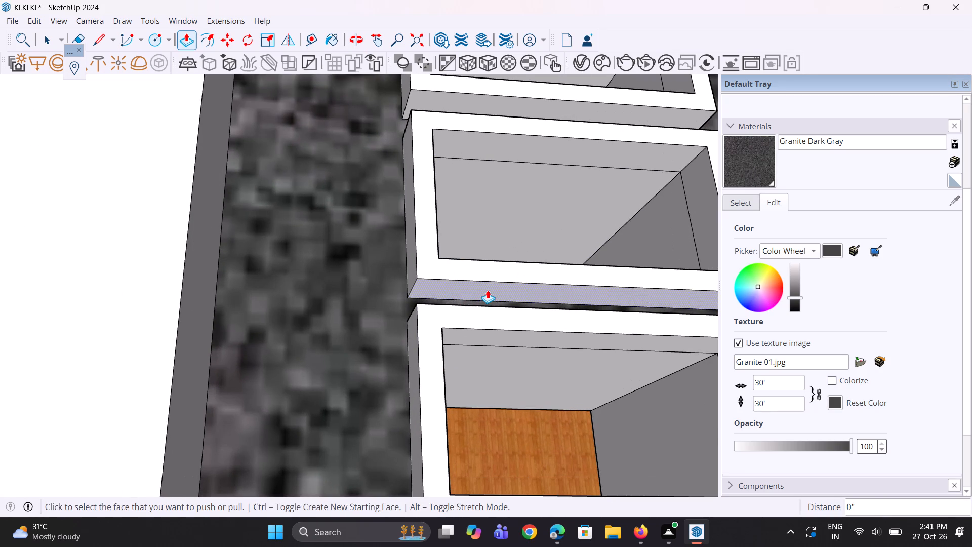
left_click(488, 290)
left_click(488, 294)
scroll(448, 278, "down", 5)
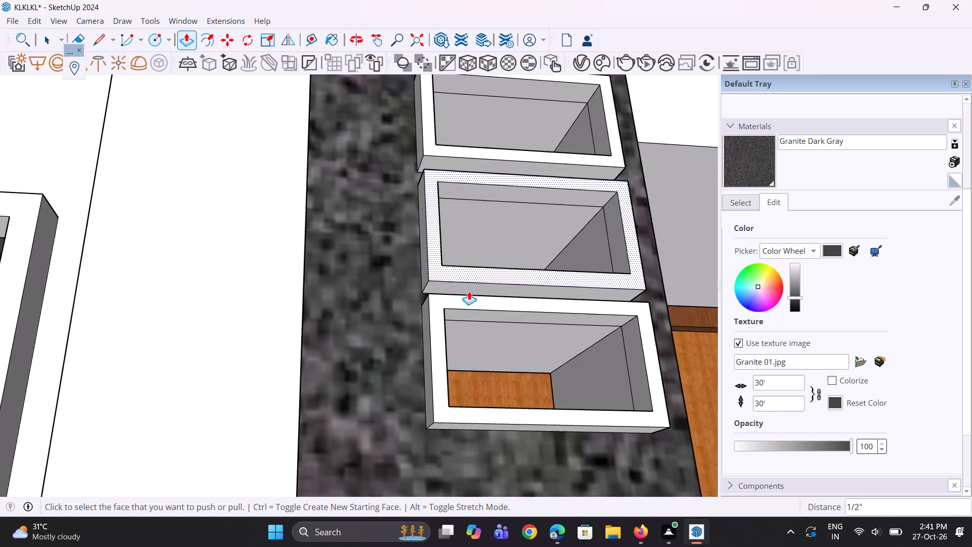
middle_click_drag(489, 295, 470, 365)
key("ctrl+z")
Examine the three extended frames and the granite panel in relation to the upper front facade.
scroll(468, 348, "down", 5)
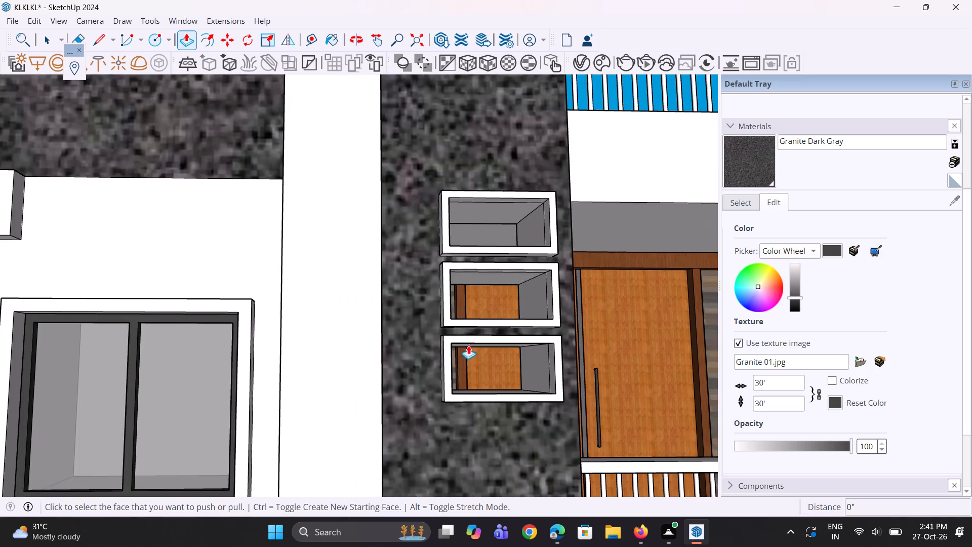
scroll(472, 342, "down", 5)
middle_click_drag(481, 340, 378, 343)
scroll(413, 346, "down", 5)
middle_click_drag(462, 327, 503, 365)
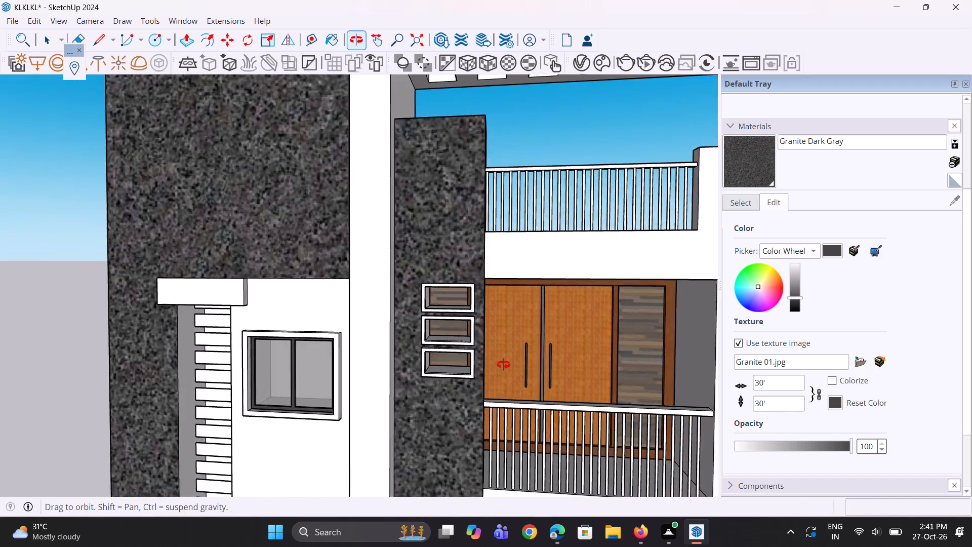
middle_click_drag(503, 365, 522, 334)
scroll(483, 313, "down", 5)
middle_click_drag(464, 299, 419, 289)
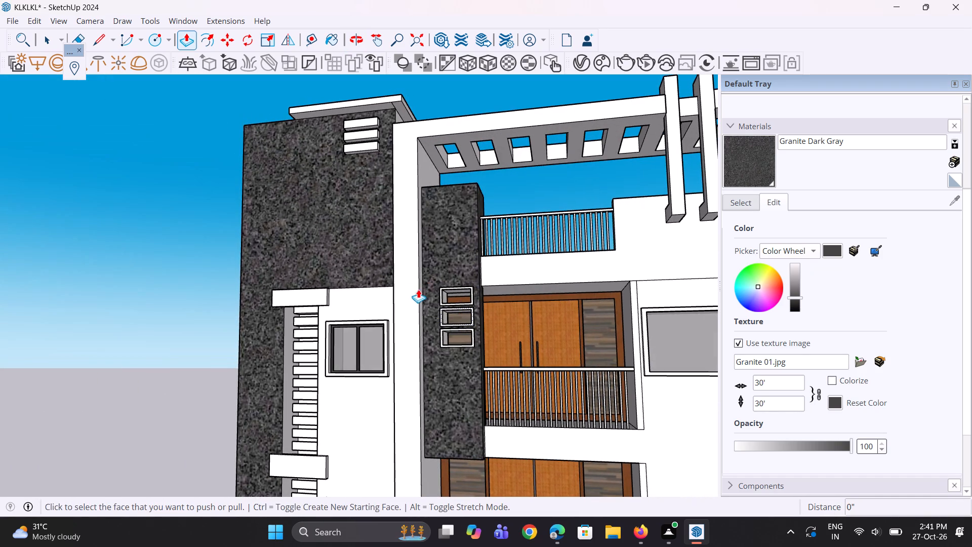
Create a new Generic material in the V-Ray Asset Editor.
left_click(578, 66)
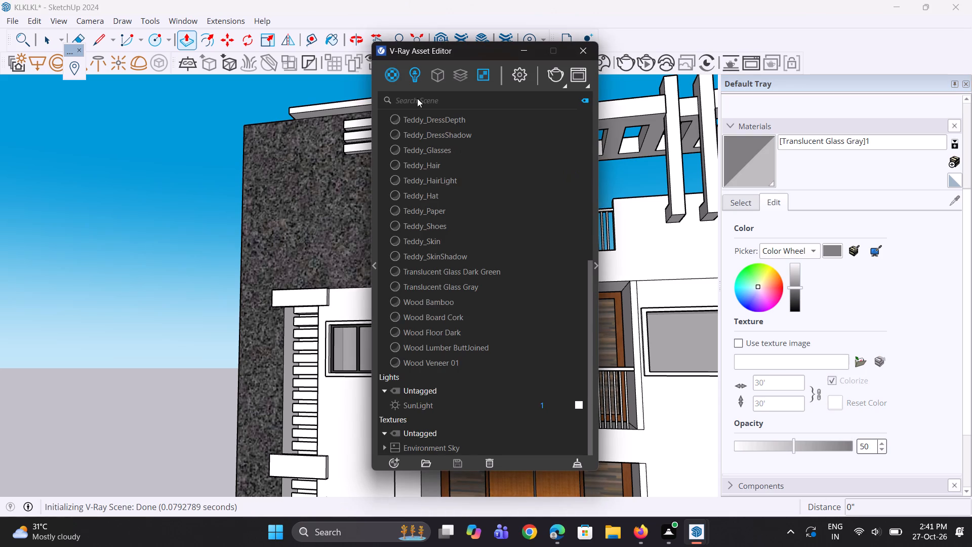
right_click(393, 73)
left_click(412, 101)
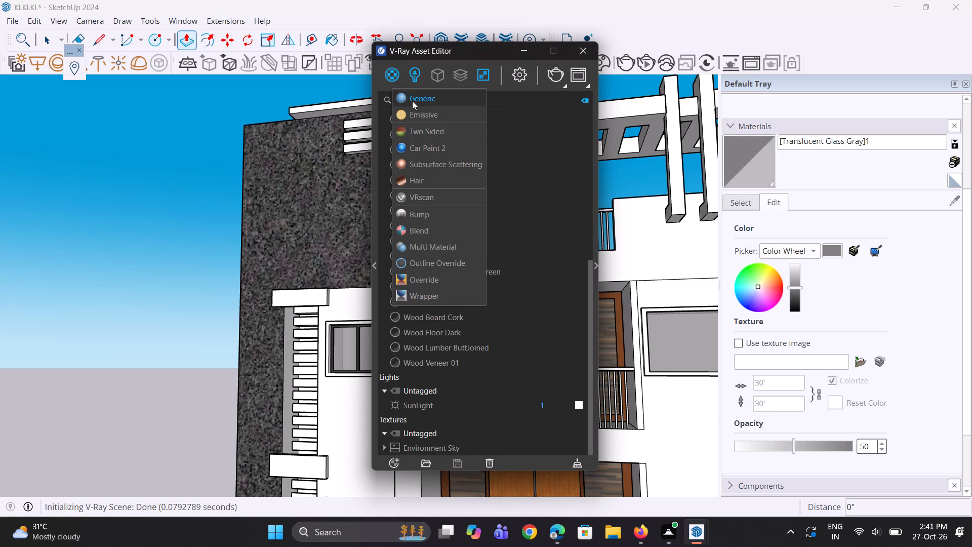
Set the Generic material's diffuse color to a tan brown with R 0.663, G 0.475 and B 0.272.
left_click(592, 267)
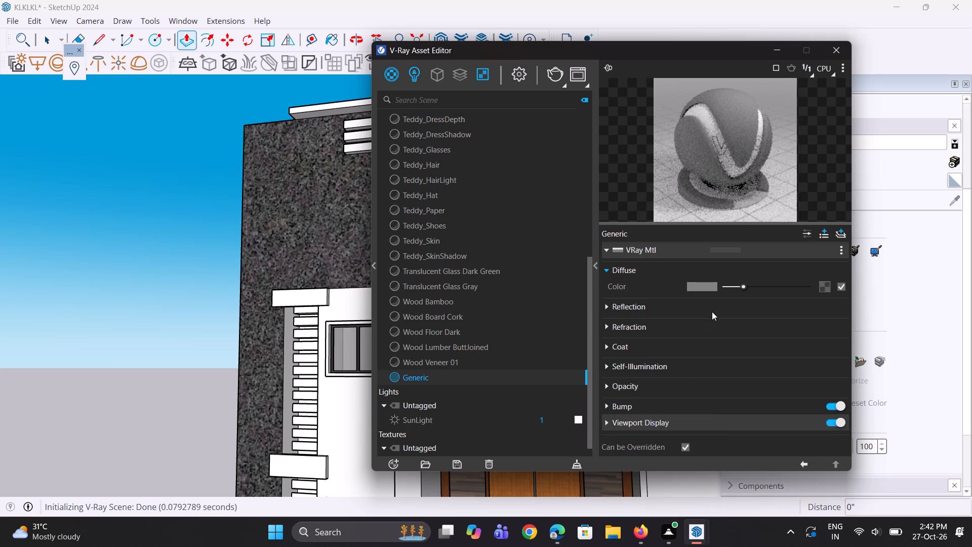
left_click(708, 289)
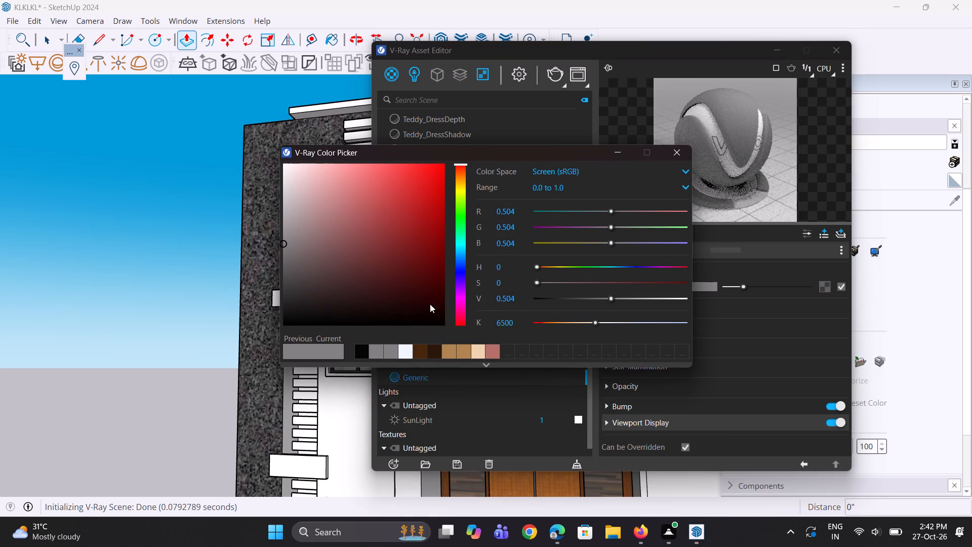
left_click(462, 178)
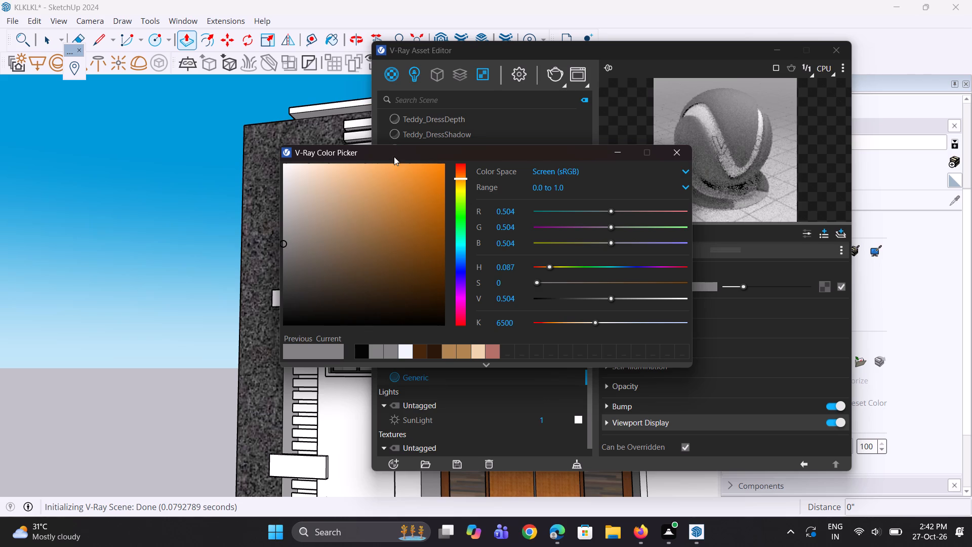
left_click_drag(397, 175, 384, 176)
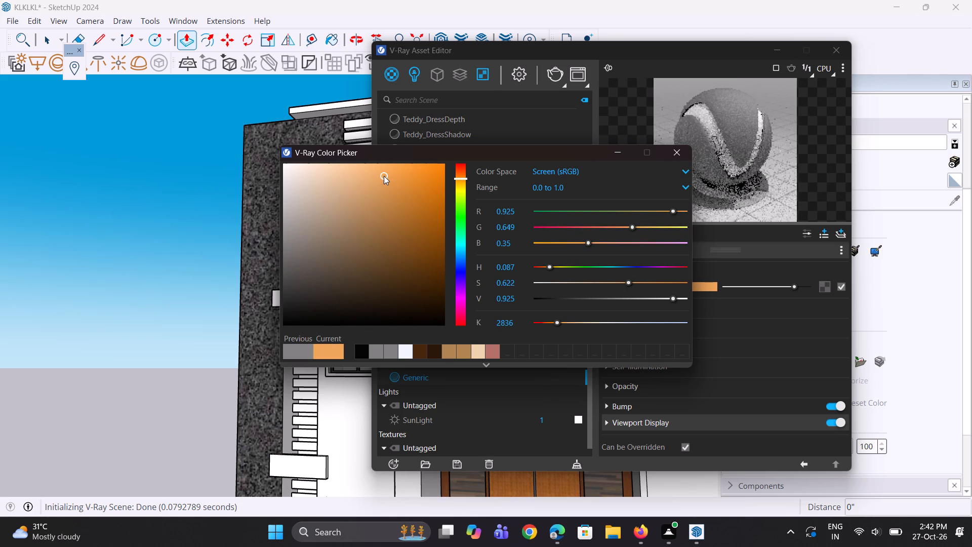
left_click_drag(384, 176, 375, 198)
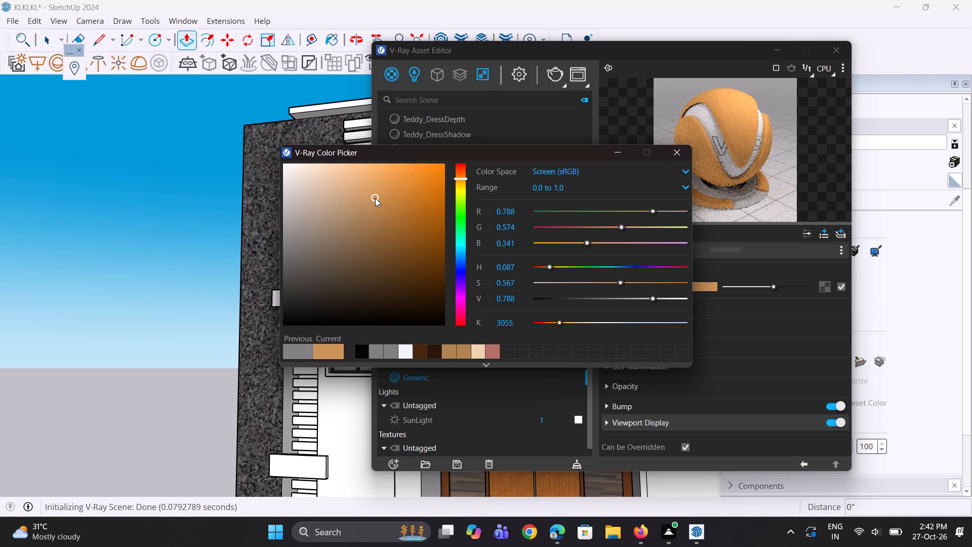
left_click_drag(375, 198, 370, 206)
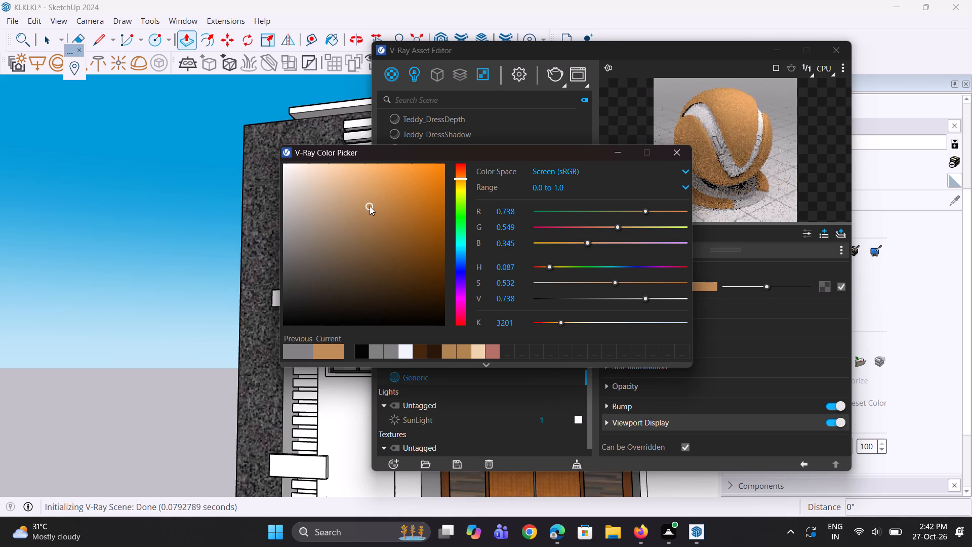
left_click_drag(370, 206, 373, 218)
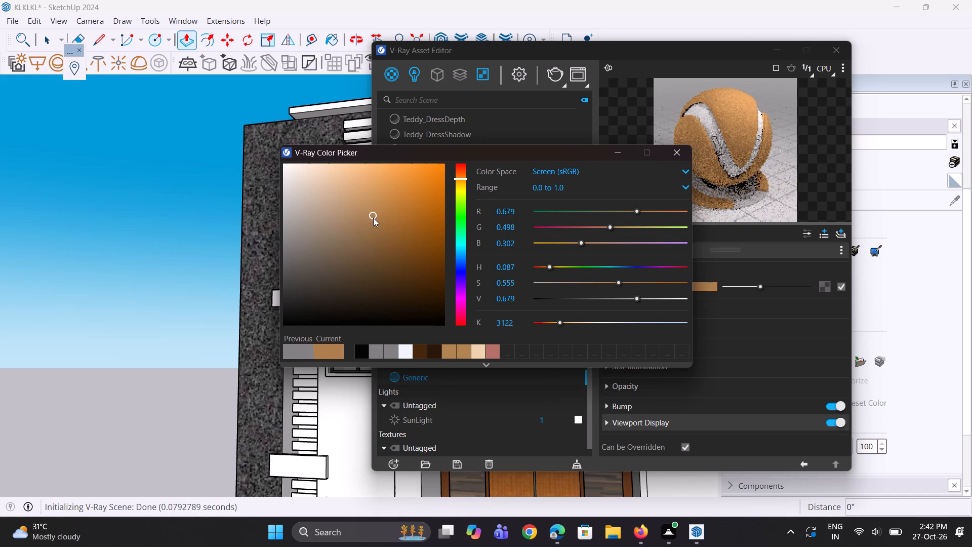
left_click_drag(373, 218, 374, 220)
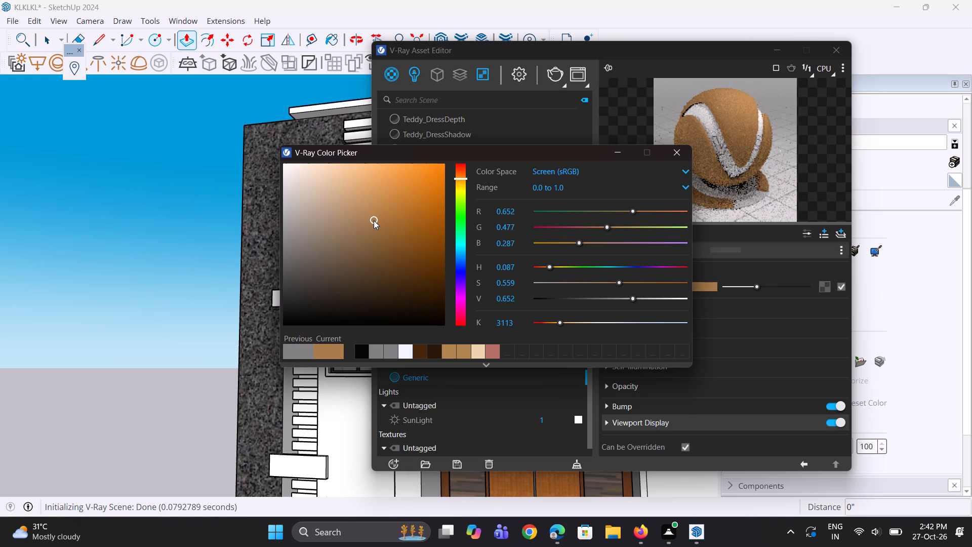
left_click_drag(374, 220, 379, 218)
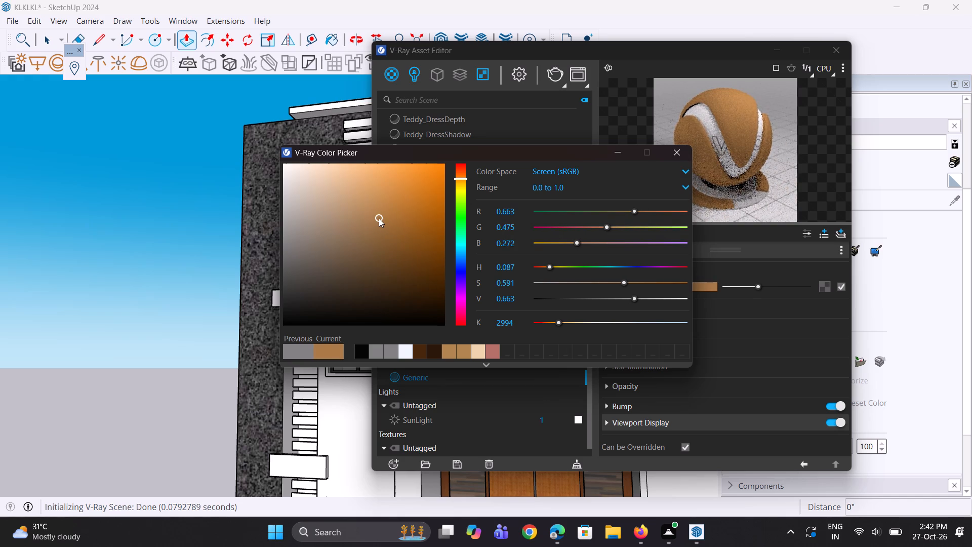
left_click(619, 145)
Give the Generic material a dark gray reflection color and a reflection glossiness of 0.95.
left_click(700, 304)
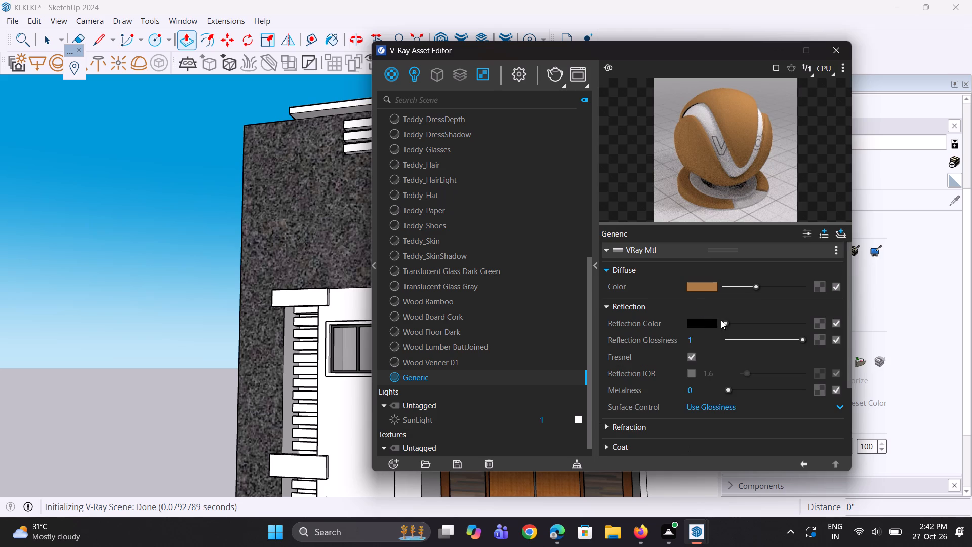
left_click_drag(725, 323, 733, 327)
left_click_drag(701, 342, 689, 342)
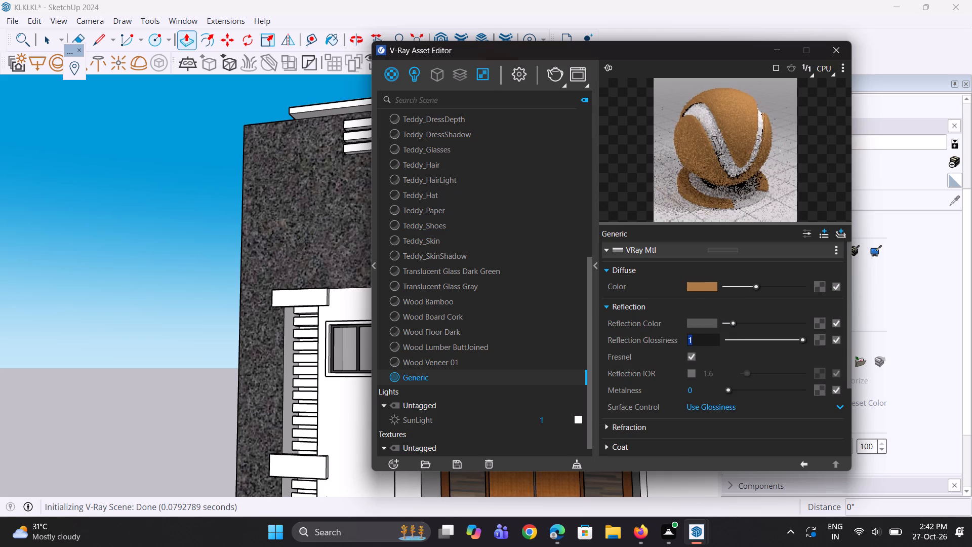
left_click_drag(689, 342, 688, 342)
type("0.95")
key("Return")
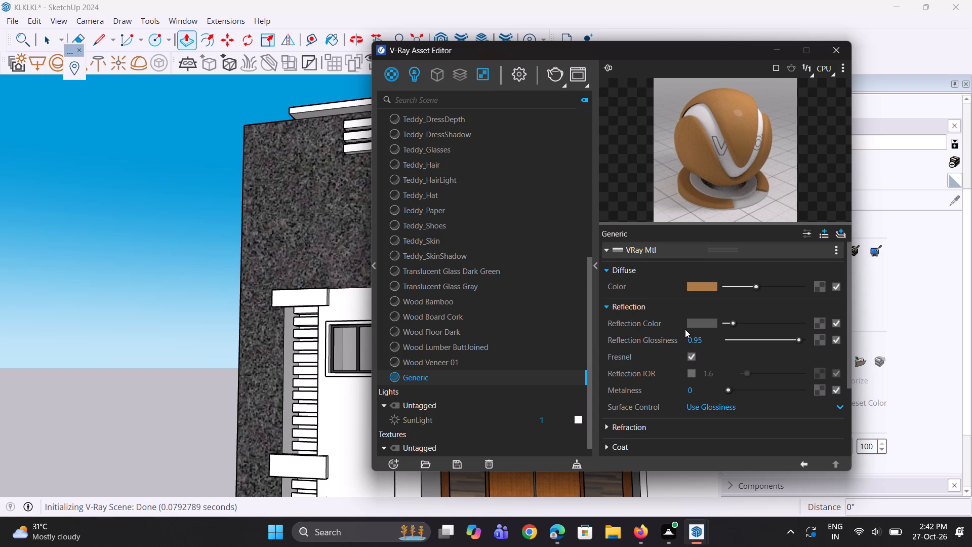
left_click(768, 52)
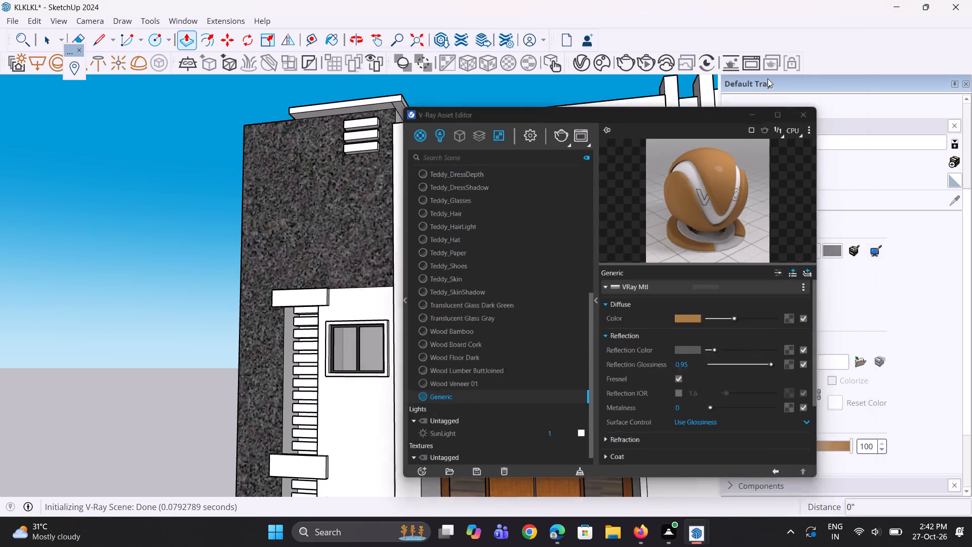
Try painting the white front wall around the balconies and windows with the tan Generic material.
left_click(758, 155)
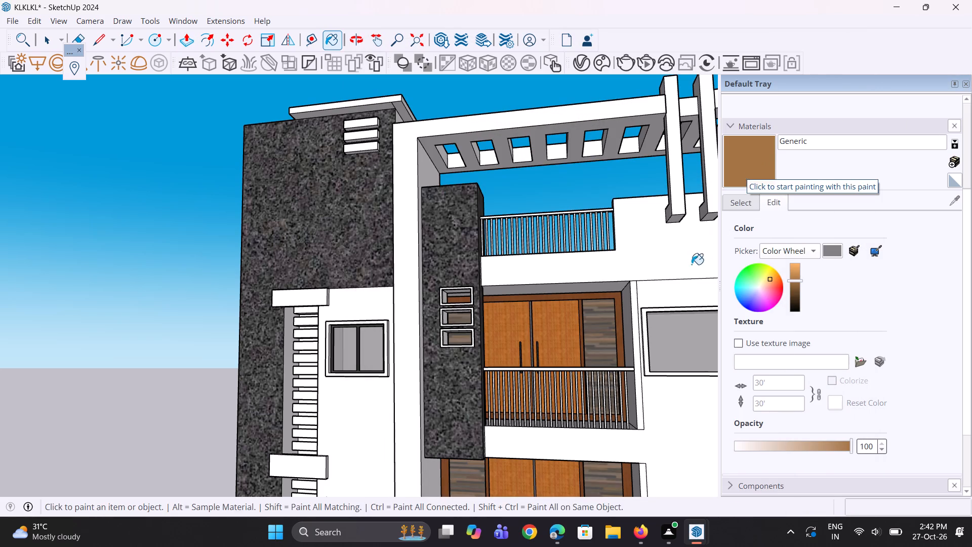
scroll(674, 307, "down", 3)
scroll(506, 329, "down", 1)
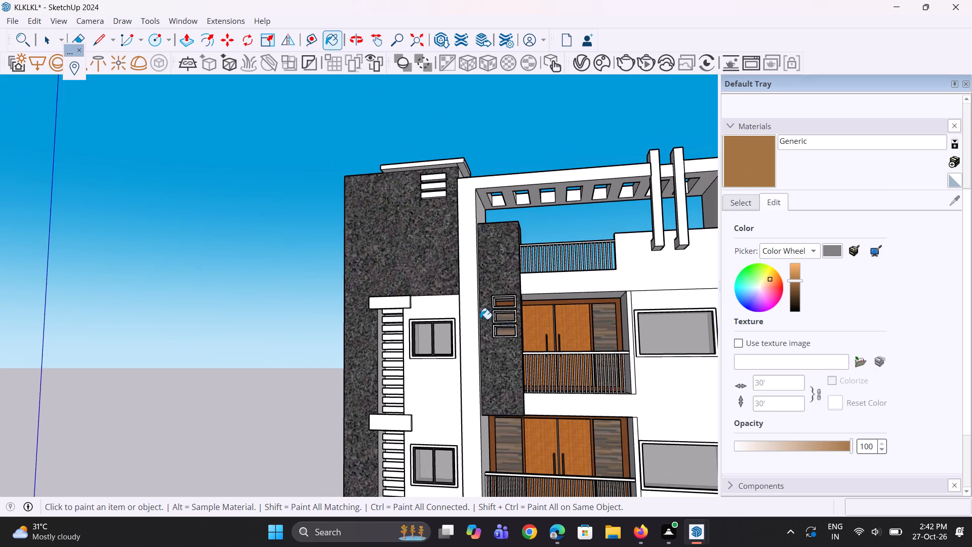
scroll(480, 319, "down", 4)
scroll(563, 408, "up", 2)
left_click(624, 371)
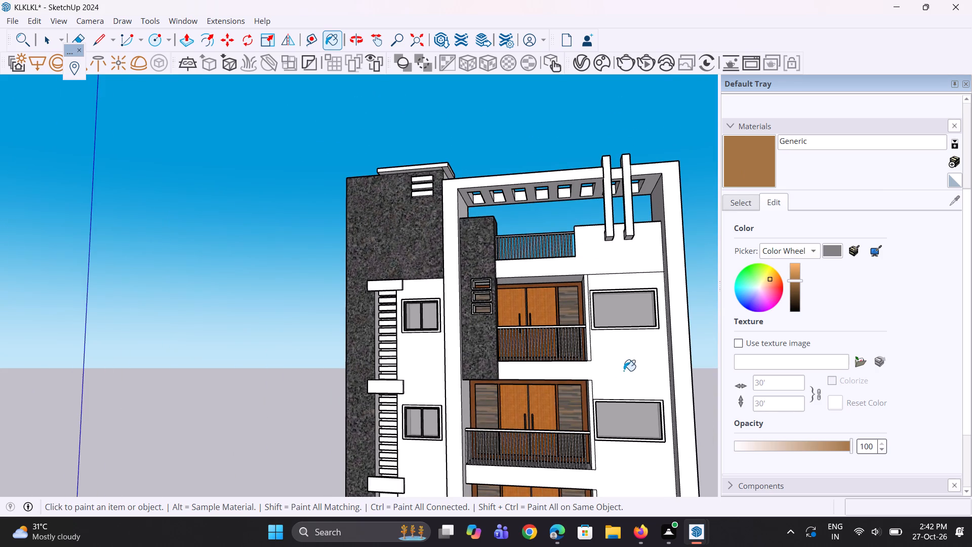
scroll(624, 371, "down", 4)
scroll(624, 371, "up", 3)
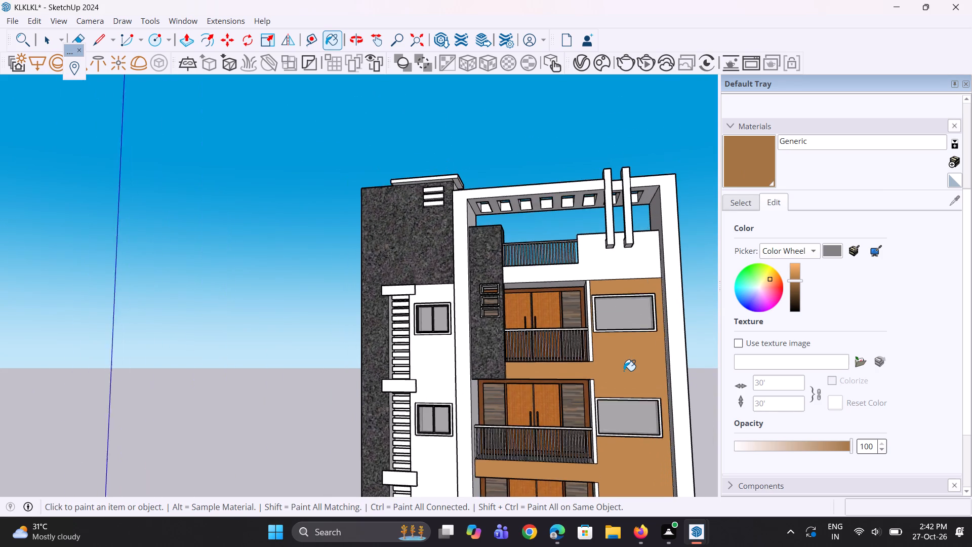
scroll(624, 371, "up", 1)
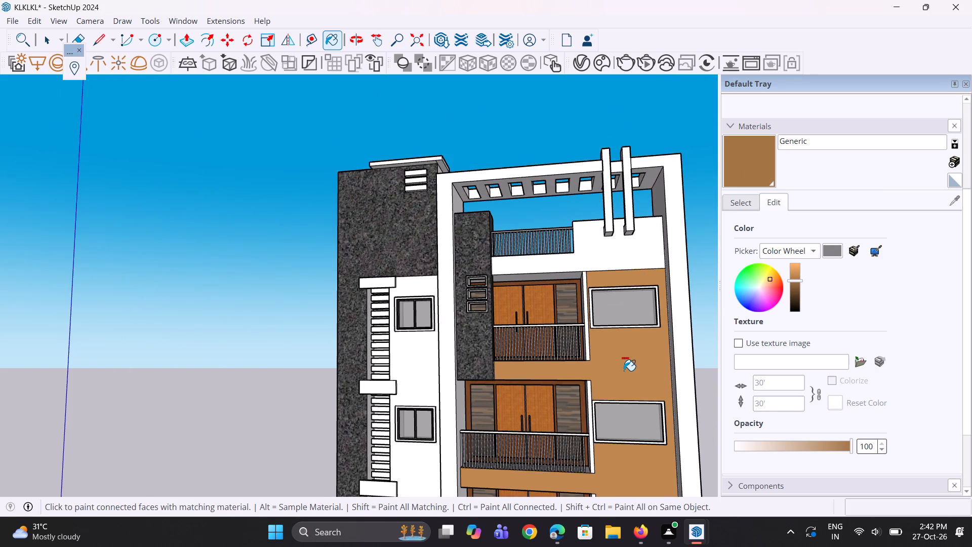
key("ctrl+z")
Draw vertical lines across the upper two balcony slab bands, the lower about 3' 1" long, separating them from the large-window wall.
scroll(554, 378, "down", 6)
scroll(551, 407, "up", 2)
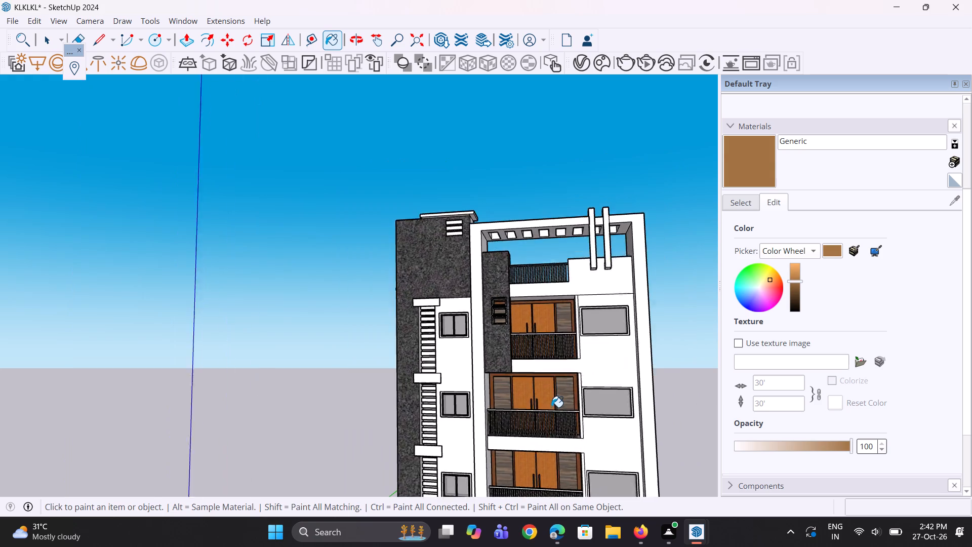
scroll(551, 407, "up", 6)
key("l")
scroll(565, 342, "up", 5)
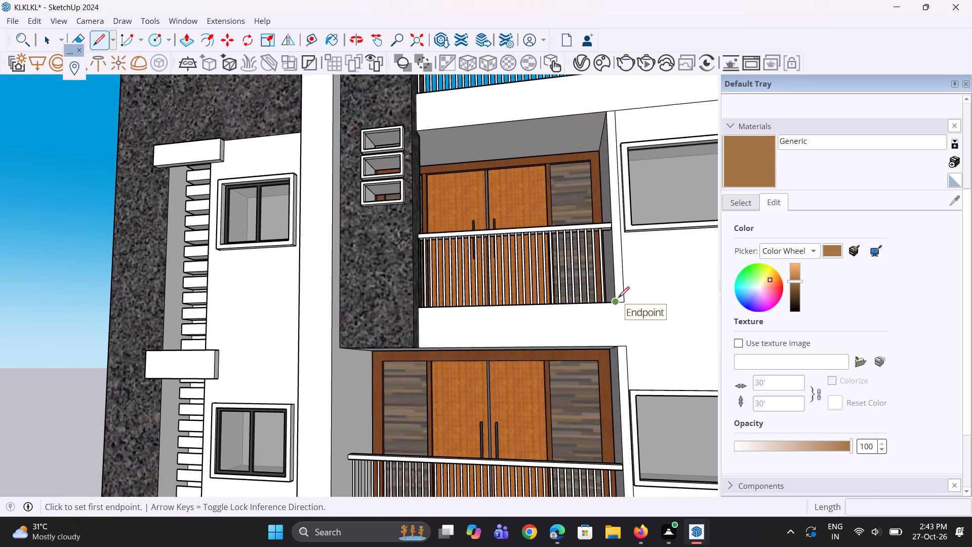
left_click(618, 298)
left_click(612, 349)
scroll(628, 208, "down", 5)
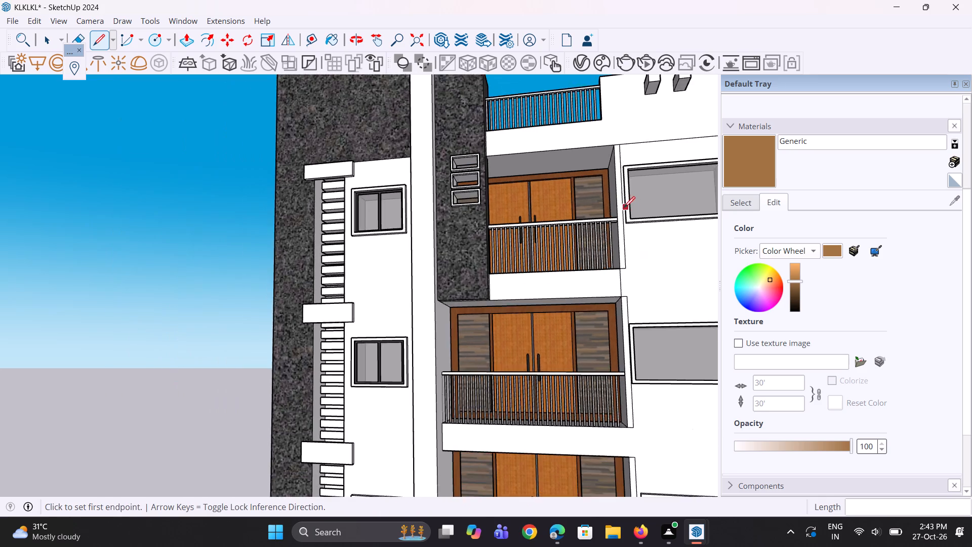
scroll(611, 208, "down", 4)
scroll(632, 331, "up", 15)
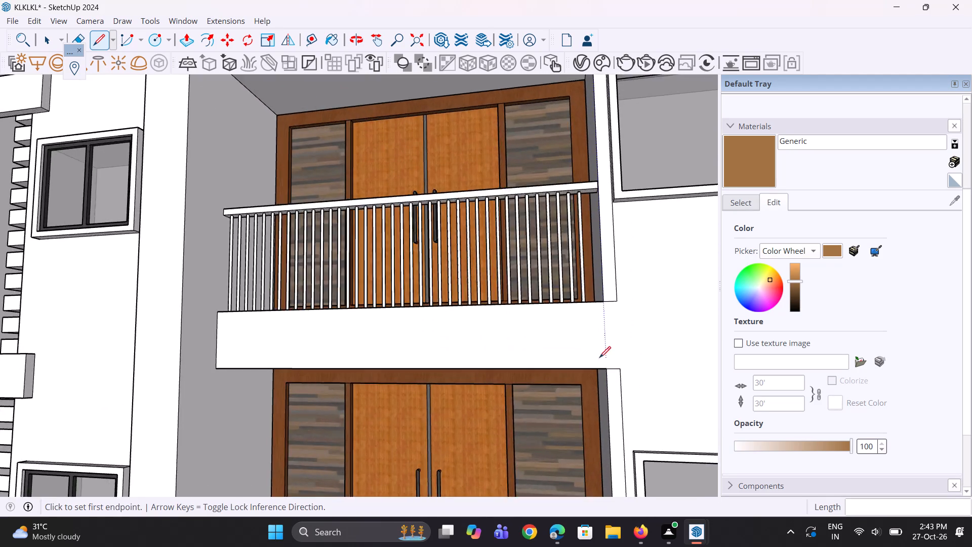
scroll(599, 358, "up", 1)
left_click(608, 286)
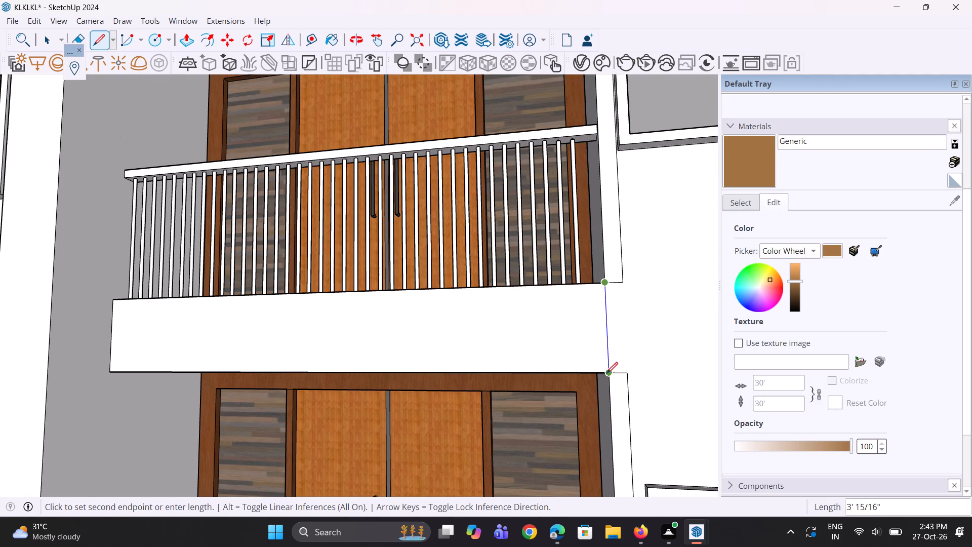
left_click(606, 373)
Paint the front wall around the large windows beside the balconies with the tan Generic material.
scroll(591, 294, "down", 14)
scroll(595, 457, "up", 3)
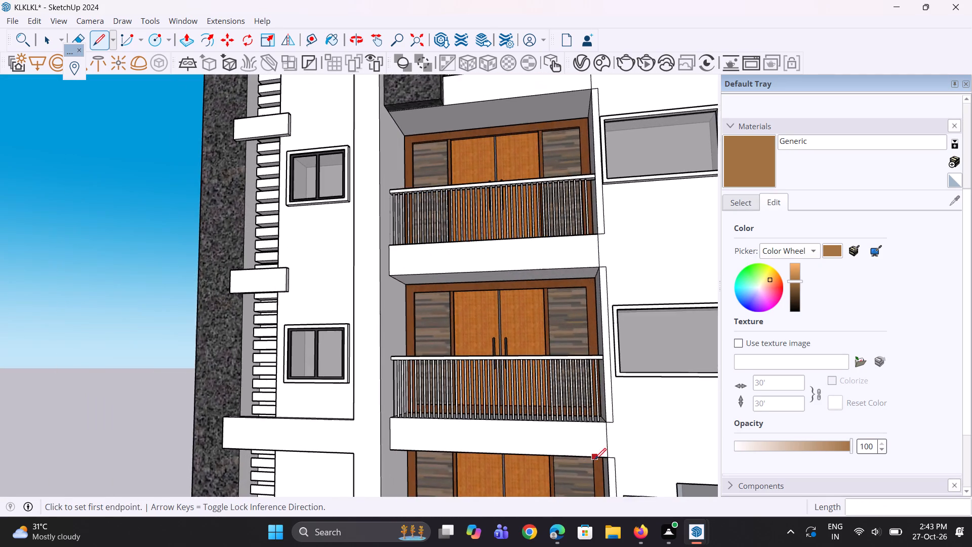
scroll(595, 459, "up", 8)
middle_click_drag(612, 434, 612, 398)
scroll(613, 388, "down", 8)
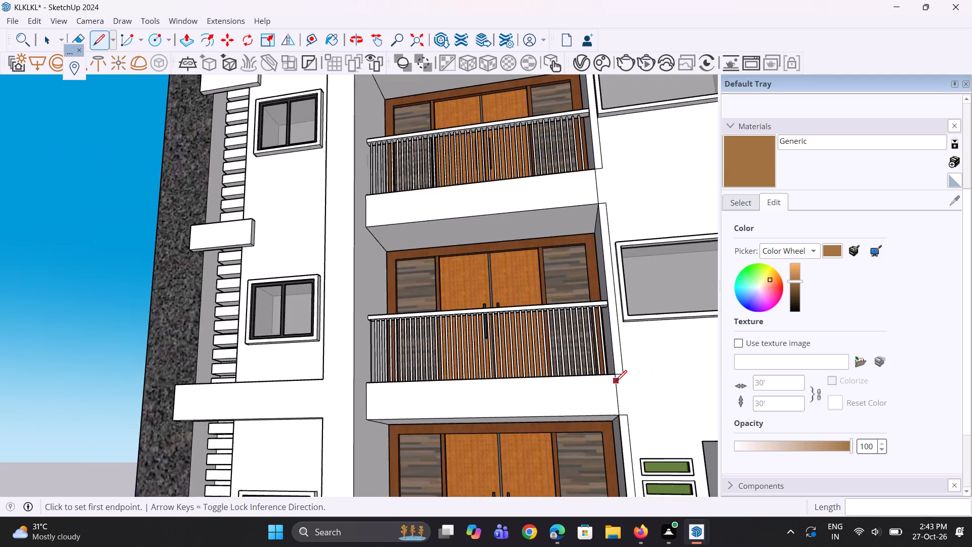
scroll(616, 381, "down", 16)
middle_click_drag(612, 399, 614, 447)
scroll(614, 447, "up", 1)
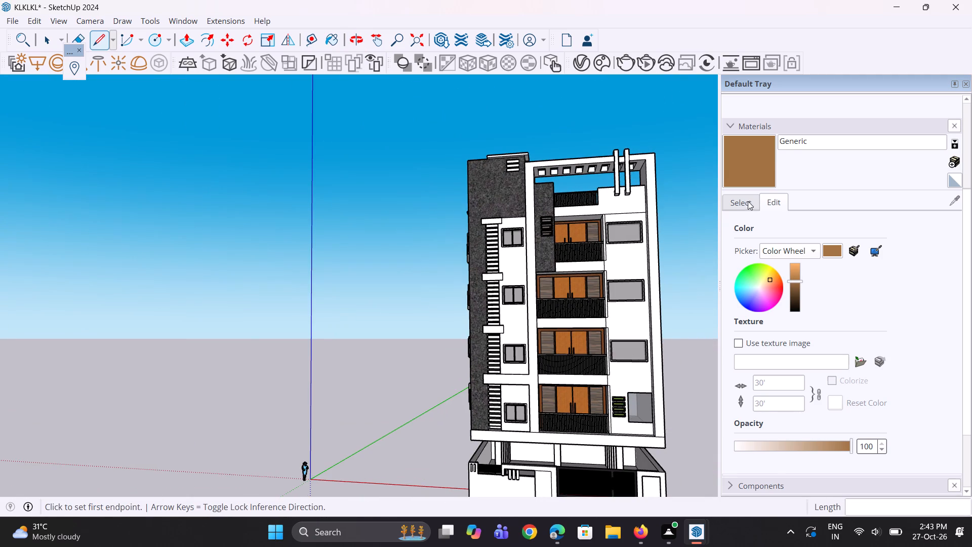
left_click(747, 172)
scroll(626, 260, "up", 3)
left_click(623, 274)
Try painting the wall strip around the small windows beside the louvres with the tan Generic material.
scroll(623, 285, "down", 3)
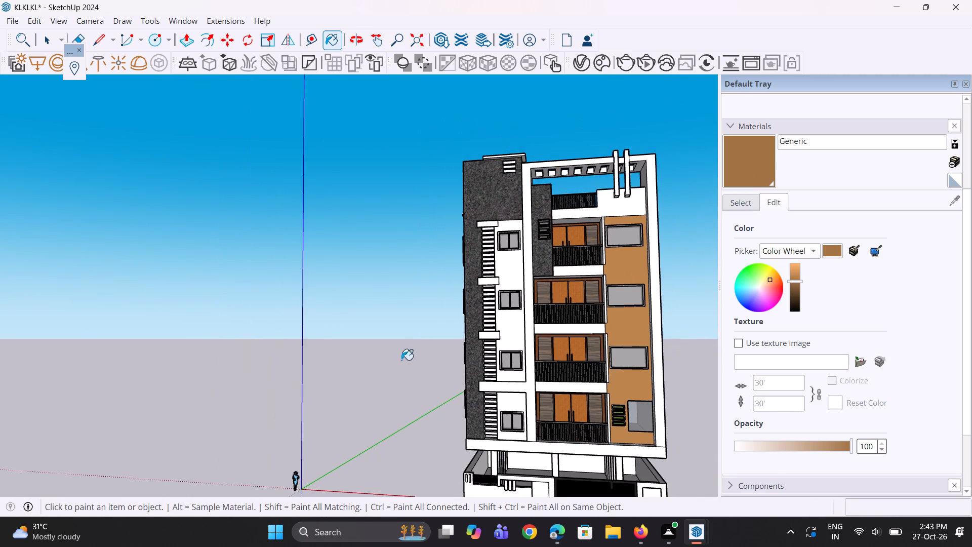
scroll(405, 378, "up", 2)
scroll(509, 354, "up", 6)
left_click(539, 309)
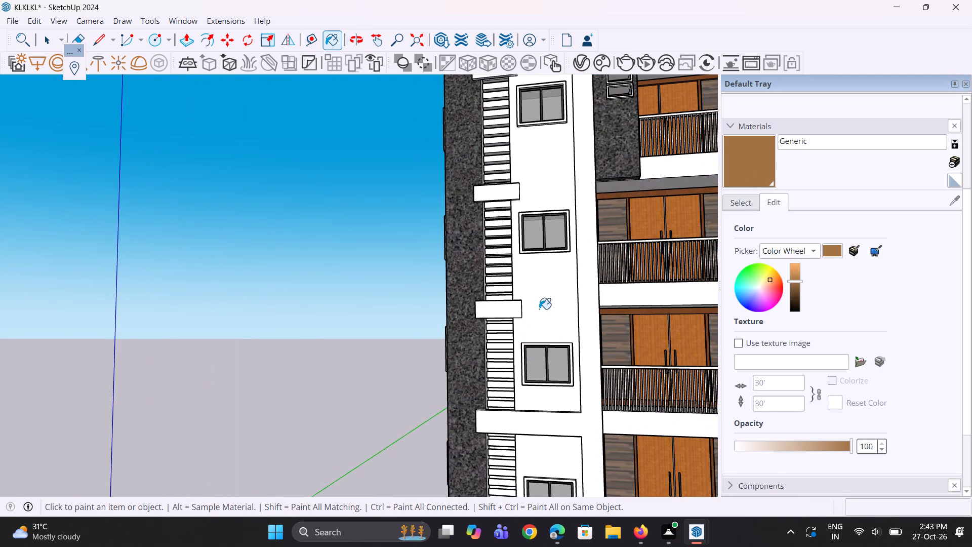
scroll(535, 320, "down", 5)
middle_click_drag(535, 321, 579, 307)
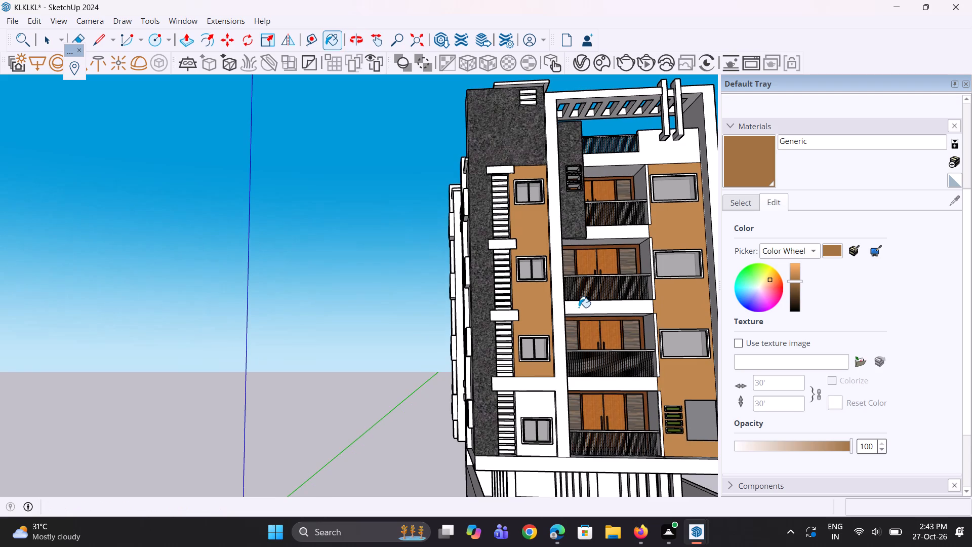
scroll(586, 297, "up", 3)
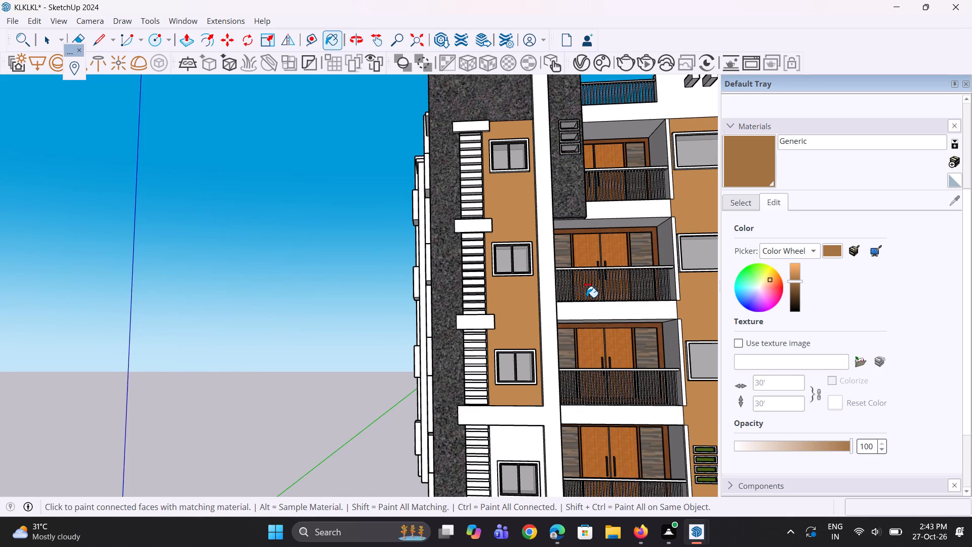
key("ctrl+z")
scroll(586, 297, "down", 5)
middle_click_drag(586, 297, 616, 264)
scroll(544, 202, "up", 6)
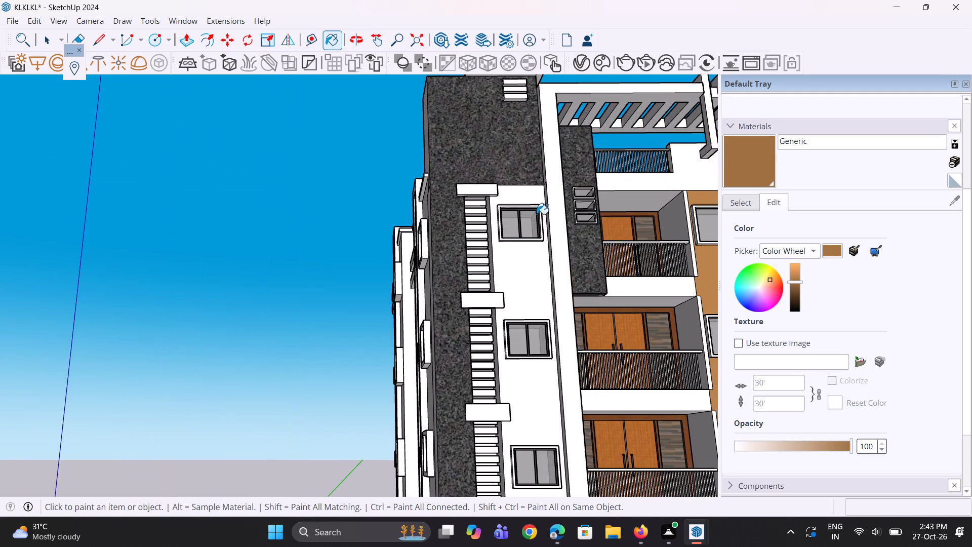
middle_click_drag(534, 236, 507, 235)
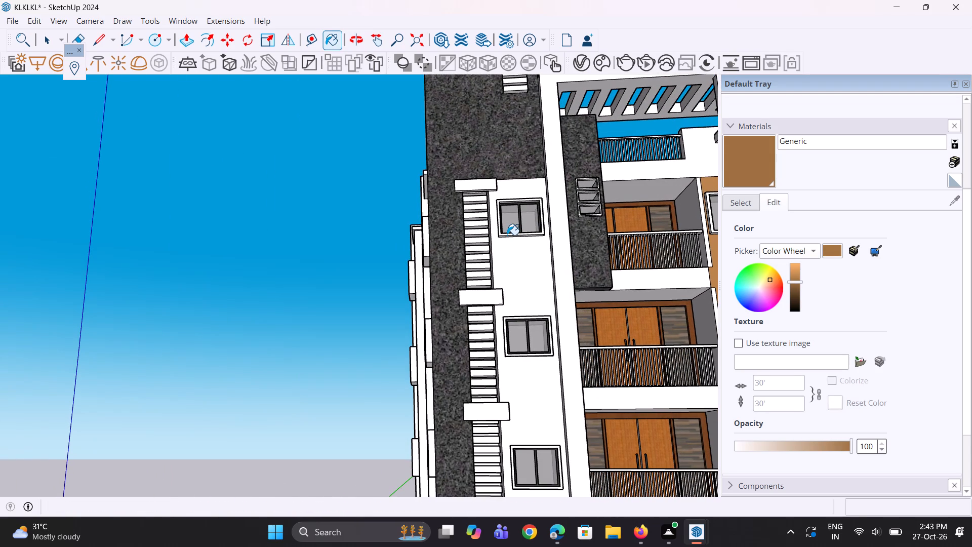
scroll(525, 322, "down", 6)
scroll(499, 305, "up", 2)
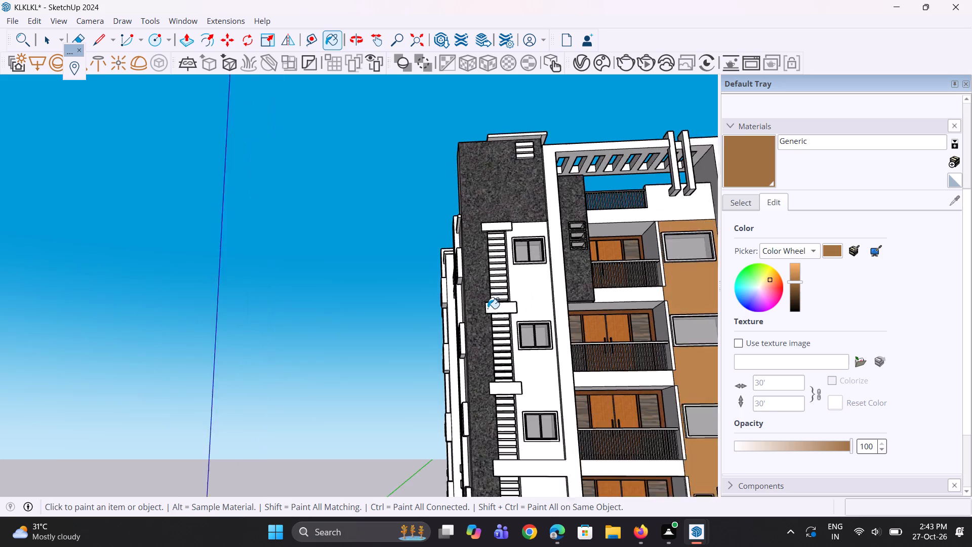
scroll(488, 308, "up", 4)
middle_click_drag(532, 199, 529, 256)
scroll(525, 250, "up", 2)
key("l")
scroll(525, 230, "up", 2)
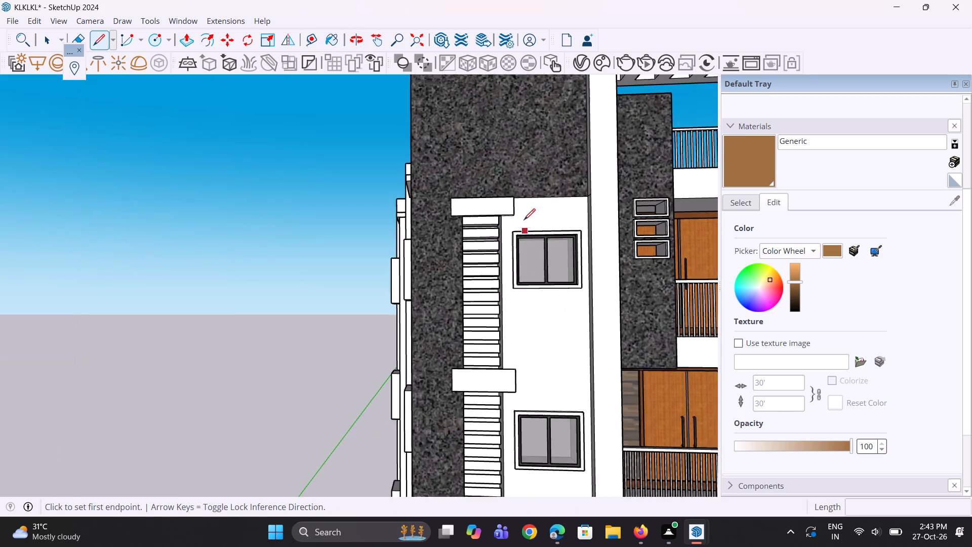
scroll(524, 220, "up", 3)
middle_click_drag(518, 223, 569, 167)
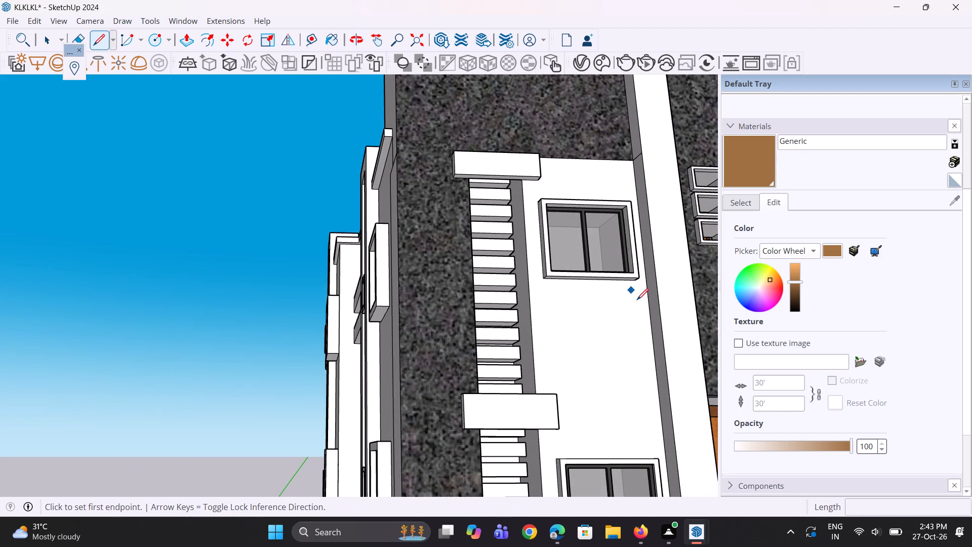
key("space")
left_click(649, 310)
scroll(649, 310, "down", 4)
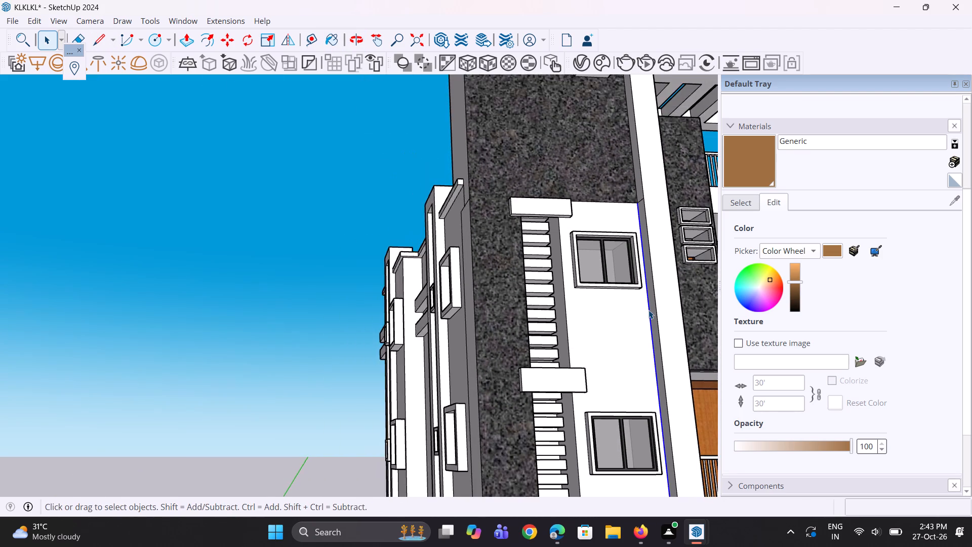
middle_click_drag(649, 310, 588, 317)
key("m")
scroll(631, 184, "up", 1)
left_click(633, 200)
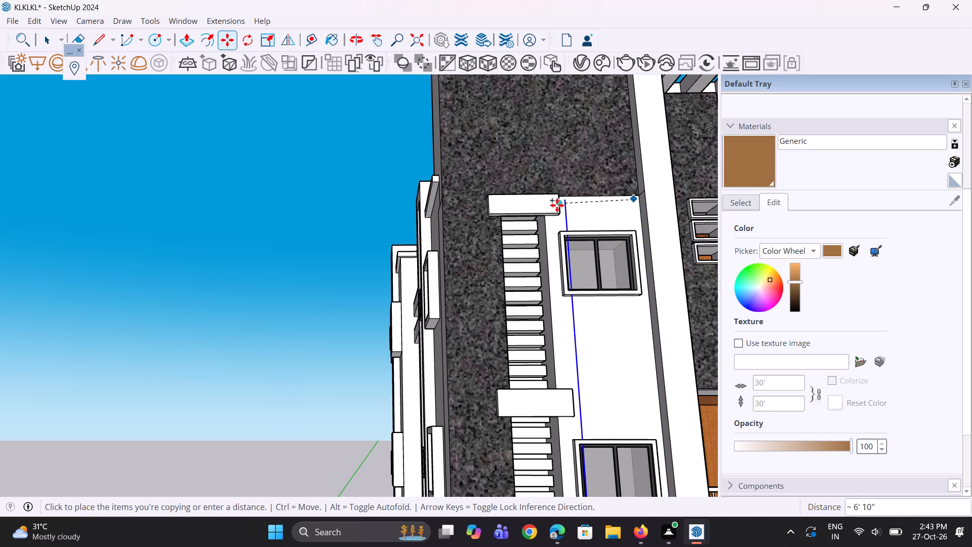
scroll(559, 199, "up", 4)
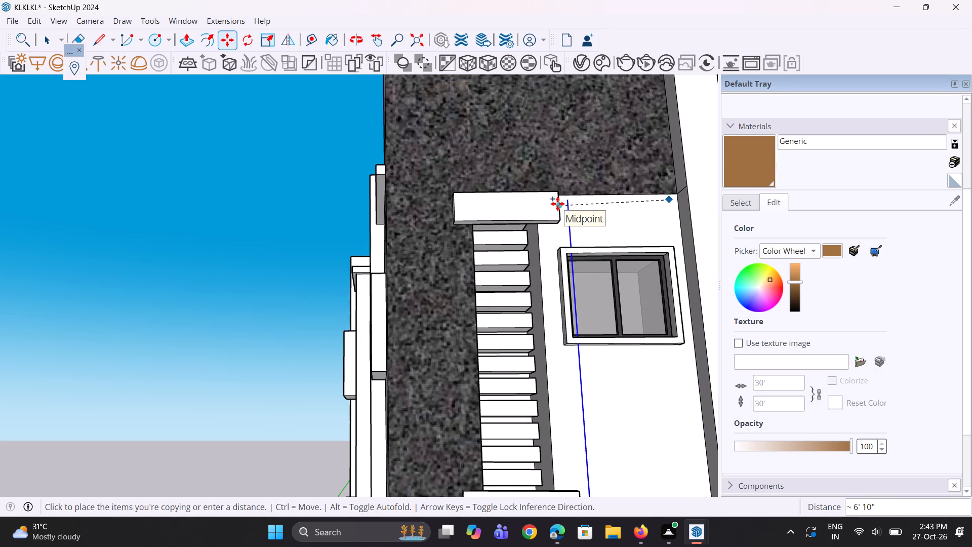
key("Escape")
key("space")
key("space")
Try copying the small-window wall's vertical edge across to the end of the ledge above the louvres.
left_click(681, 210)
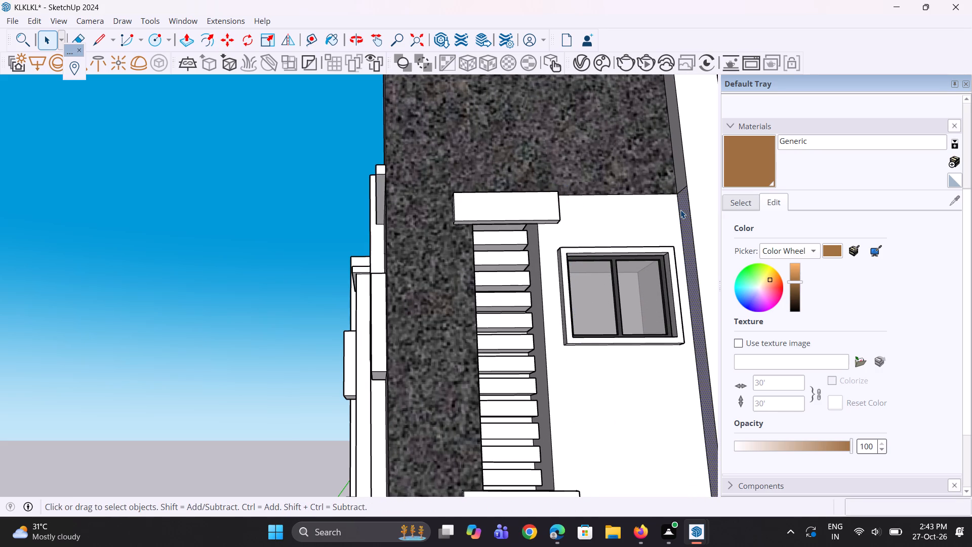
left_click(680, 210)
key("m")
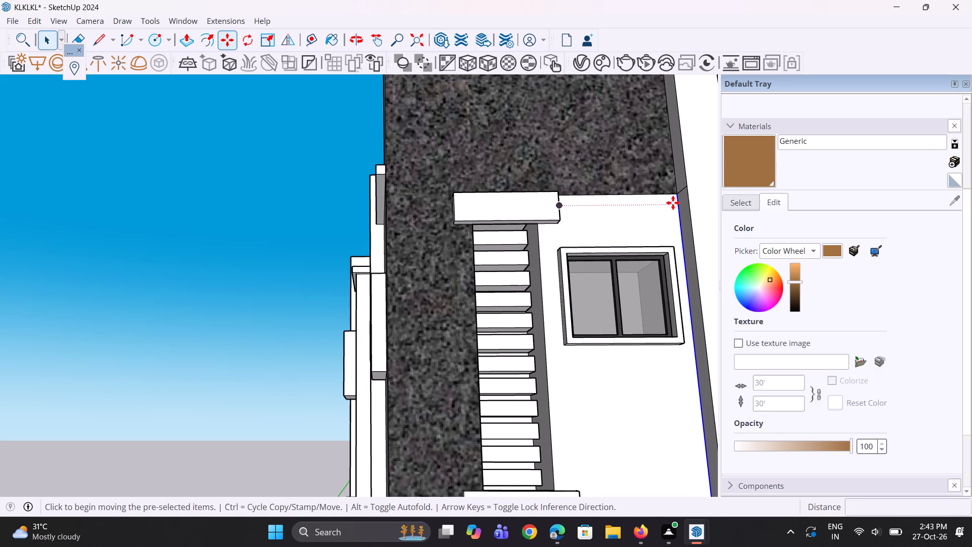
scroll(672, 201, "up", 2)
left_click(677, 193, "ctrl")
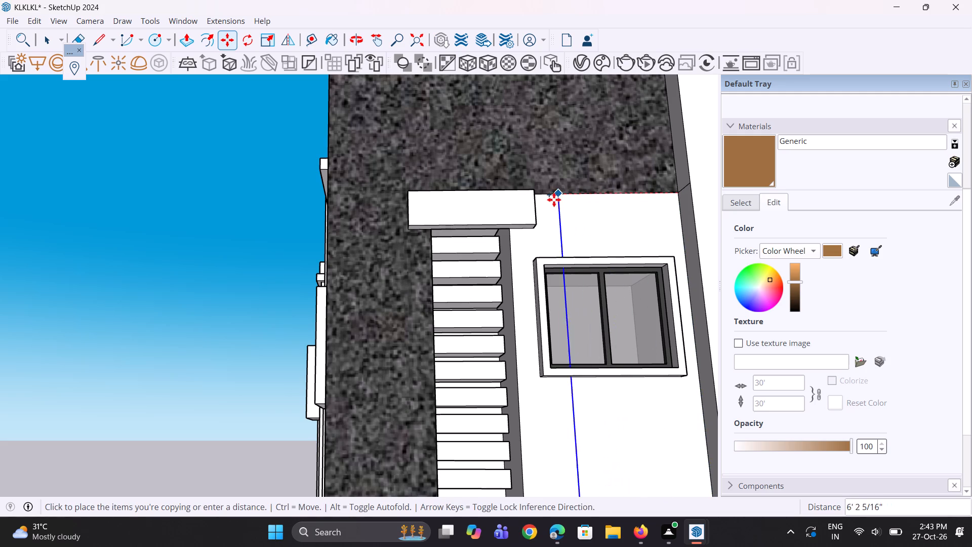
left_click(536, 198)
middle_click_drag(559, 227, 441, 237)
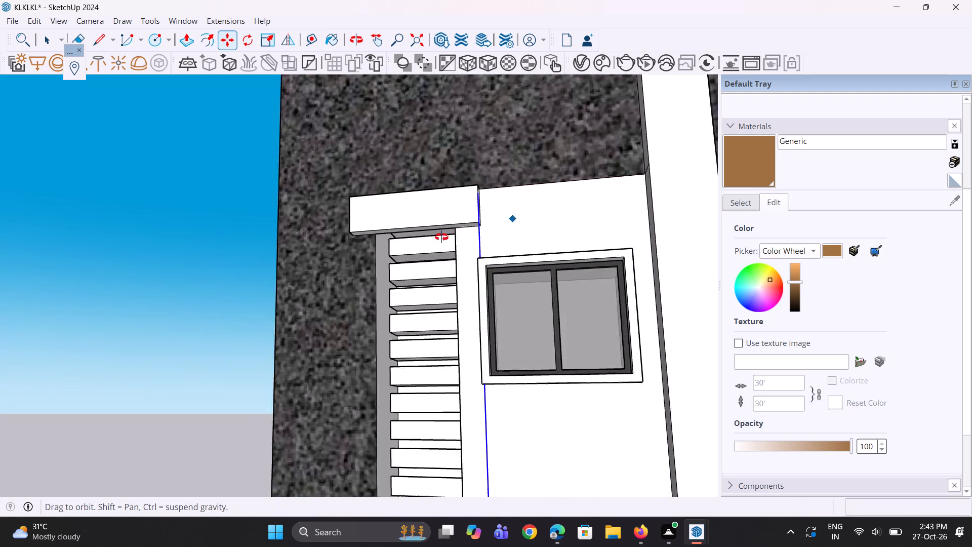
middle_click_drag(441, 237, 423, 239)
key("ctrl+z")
Copy the small-window wall's vertical edge about 7' 4" across to the end of the top ledge above the louvres.
middle_click_drag(462, 229, 481, 266)
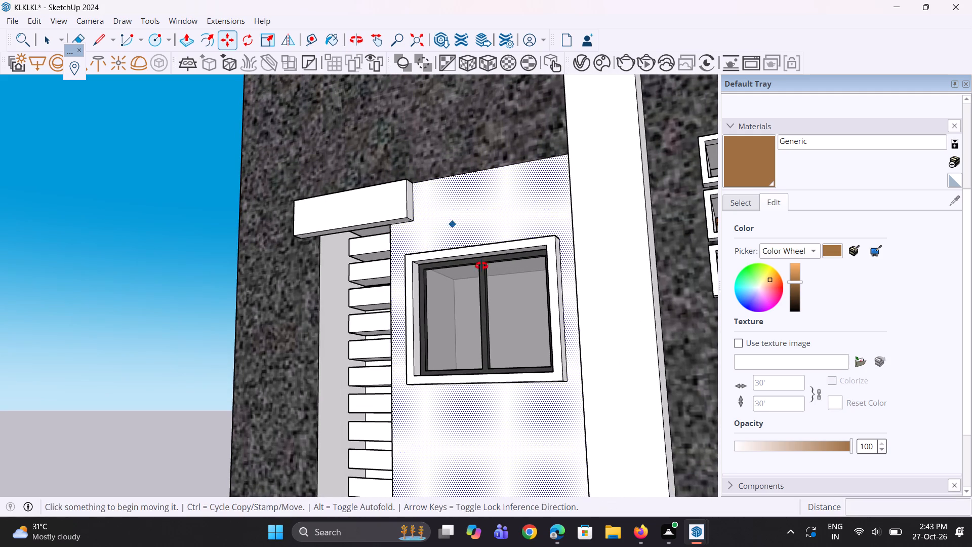
middle_click_drag(481, 266, 521, 284)
key("space")
key("space")
key("space")
scroll(620, 233, "up", 2)
middle_click_drag(610, 239, 743, 251)
scroll(669, 244, "up", 3)
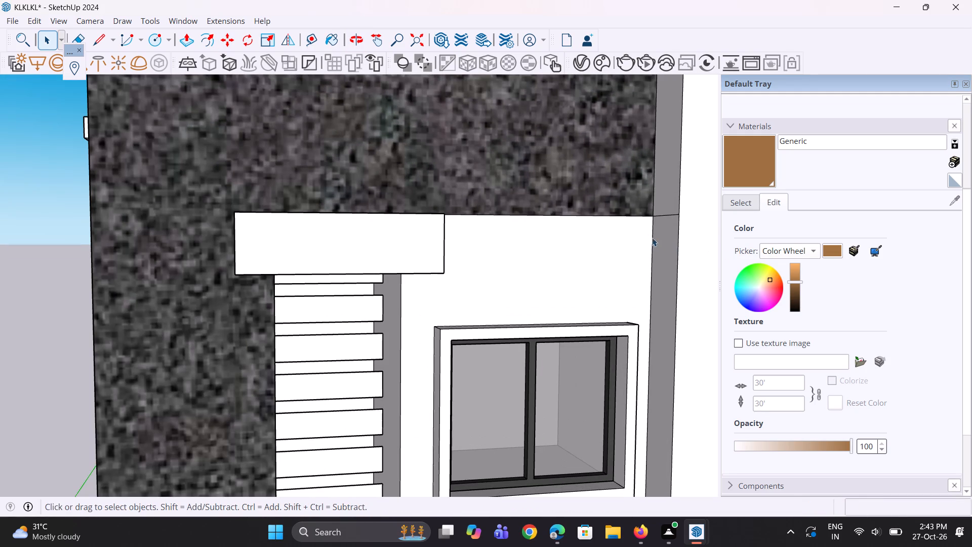
left_click(652, 224)
middle_click_drag(653, 216, 580, 0)
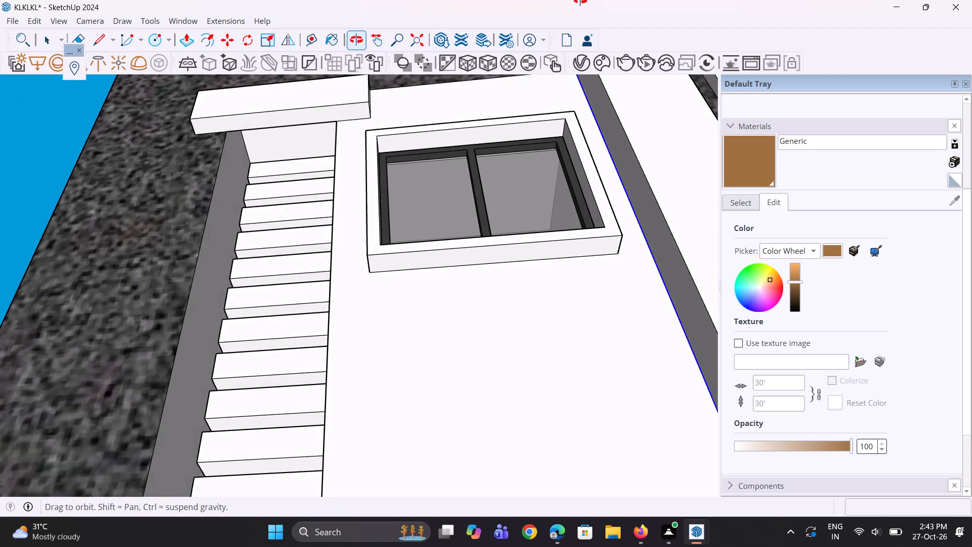
middle_click_drag(580, 0, 572, 162)
scroll(579, 162, "up", 2)
key("m")
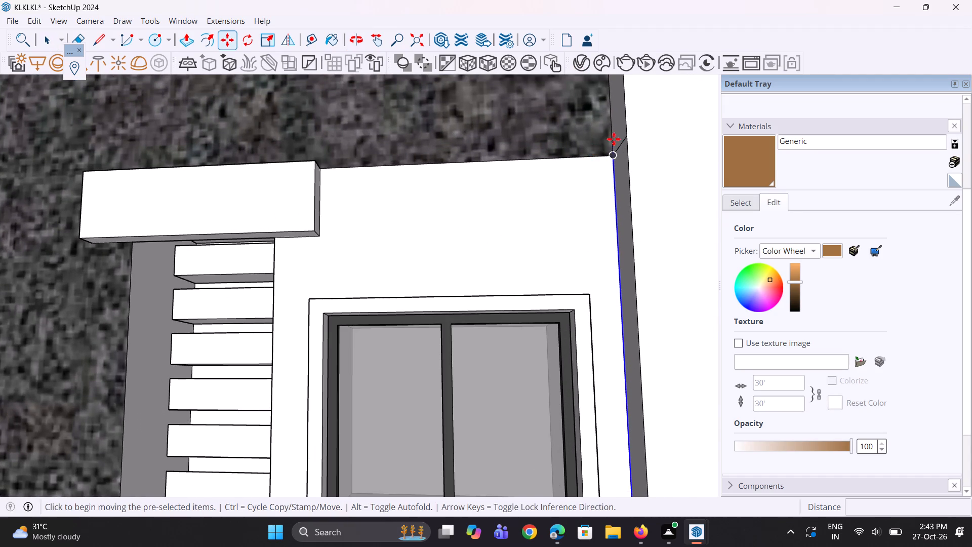
scroll(614, 139, "up", 2)
left_click(607, 163)
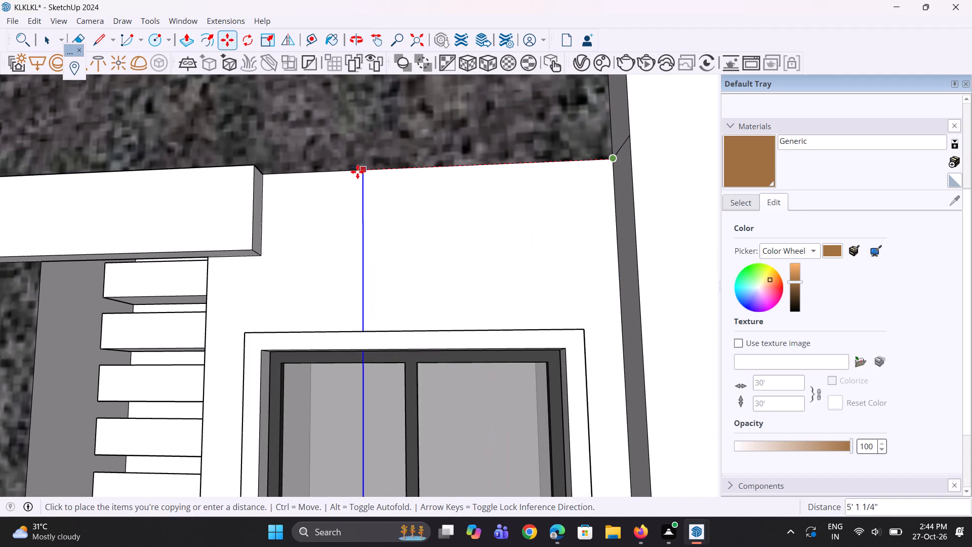
left_click(268, 174)
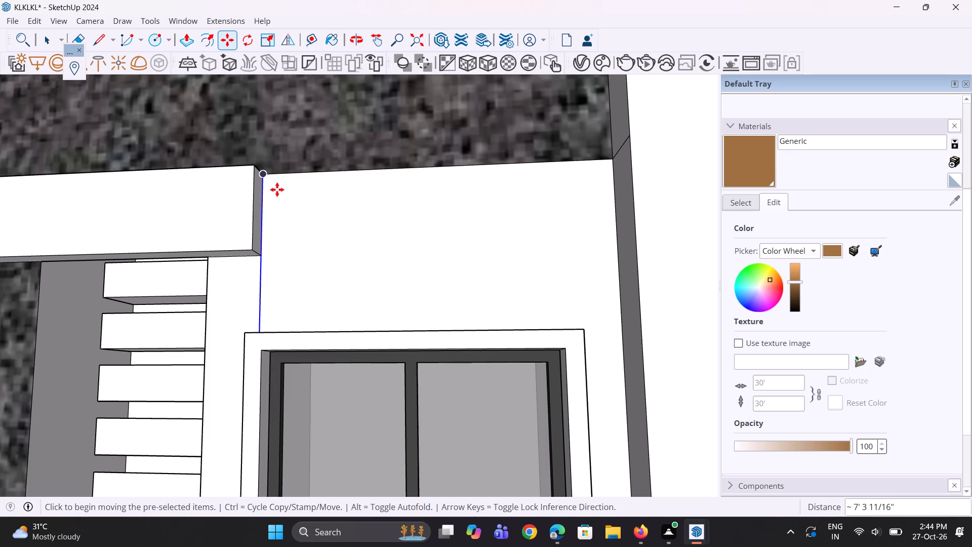
Copy the new vertical line about 6' 3" back across the small-window wall toward the white vertical frame.
key("space")
key("space")
scroll(274, 229, "down", 7)
middle_click_drag(277, 292, 286, 293)
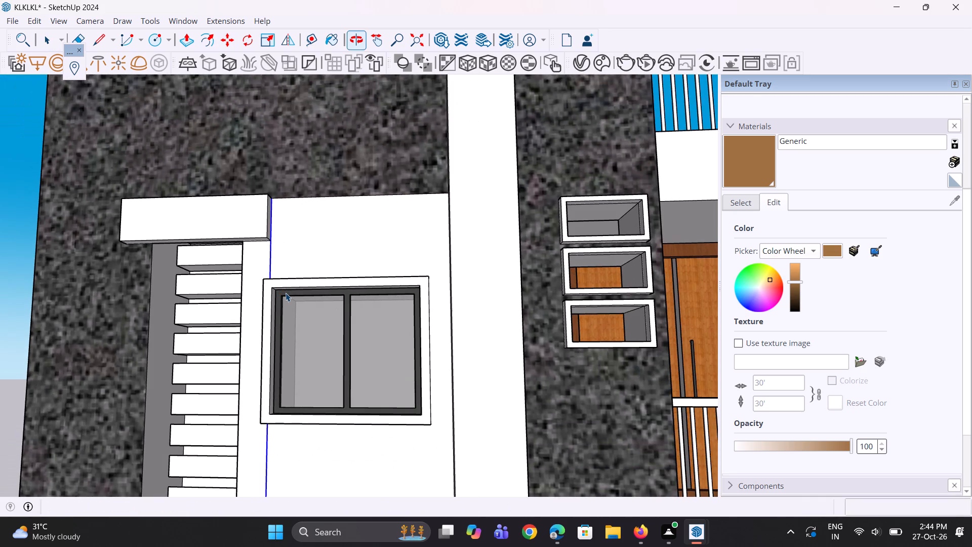
scroll(287, 293, "up", 3)
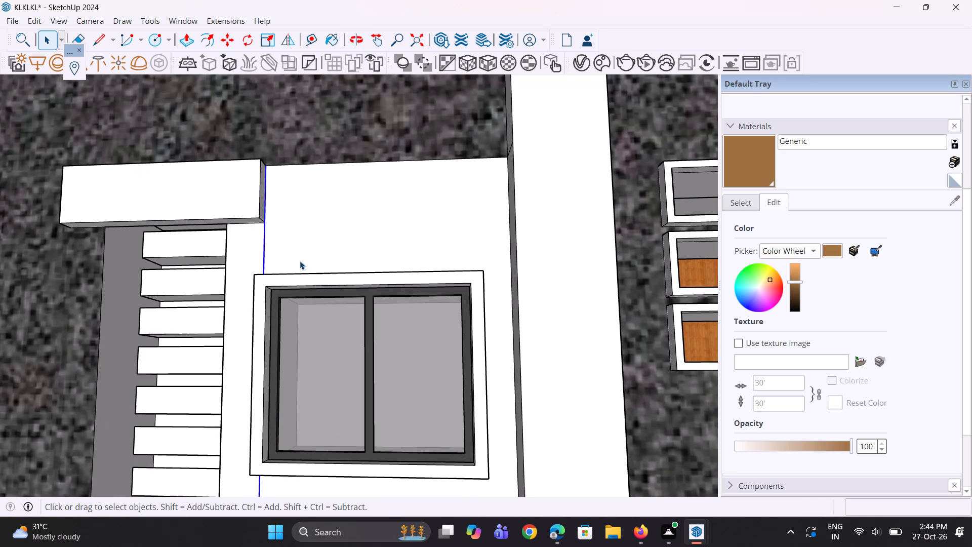
key("m")
scroll(273, 255, "up", 1)
left_click(264, 252)
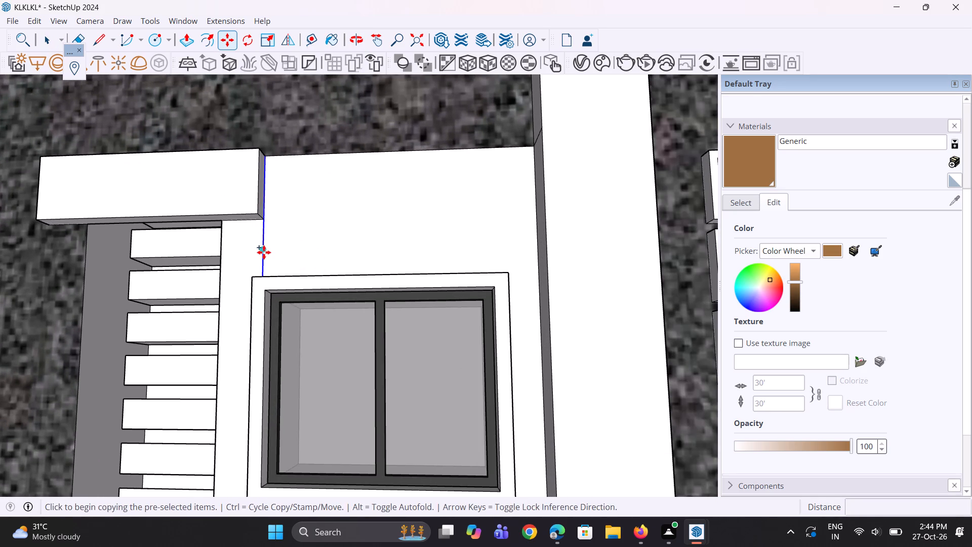
left_click(498, 253)
scroll(498, 253, "down", 4)
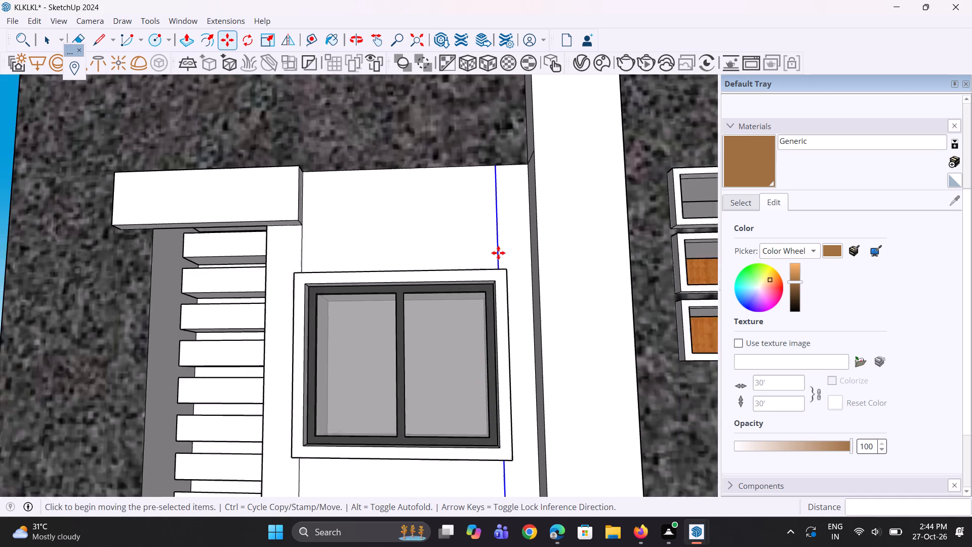
scroll(498, 253, "down", 9)
middle_click(498, 253)
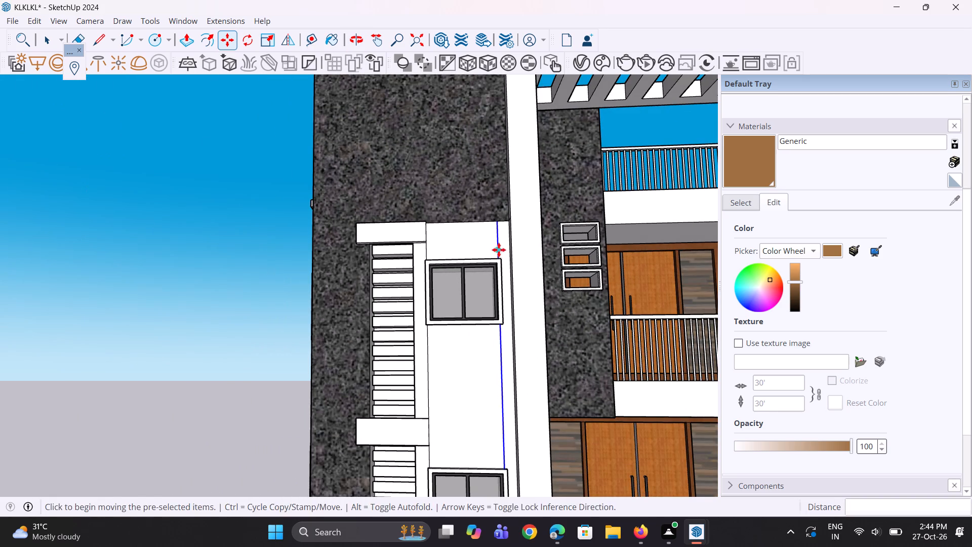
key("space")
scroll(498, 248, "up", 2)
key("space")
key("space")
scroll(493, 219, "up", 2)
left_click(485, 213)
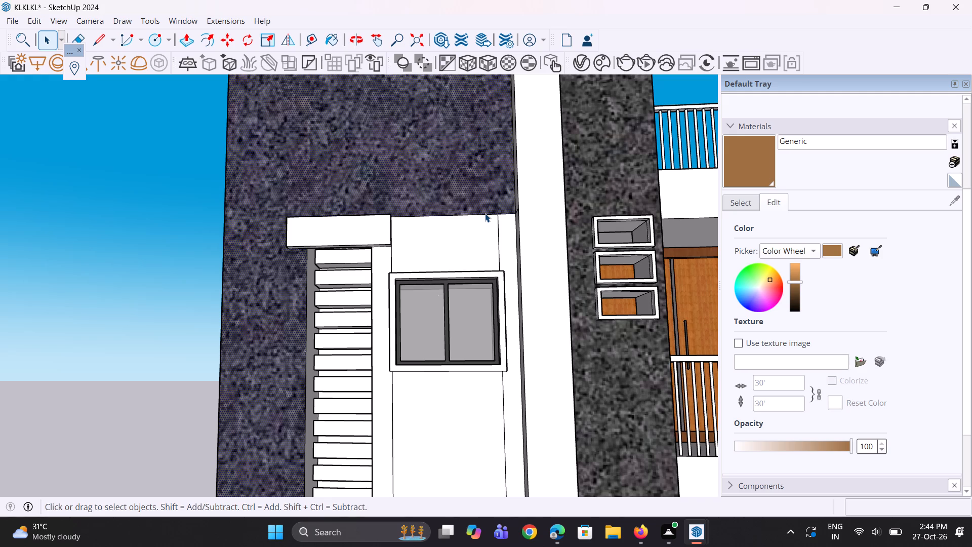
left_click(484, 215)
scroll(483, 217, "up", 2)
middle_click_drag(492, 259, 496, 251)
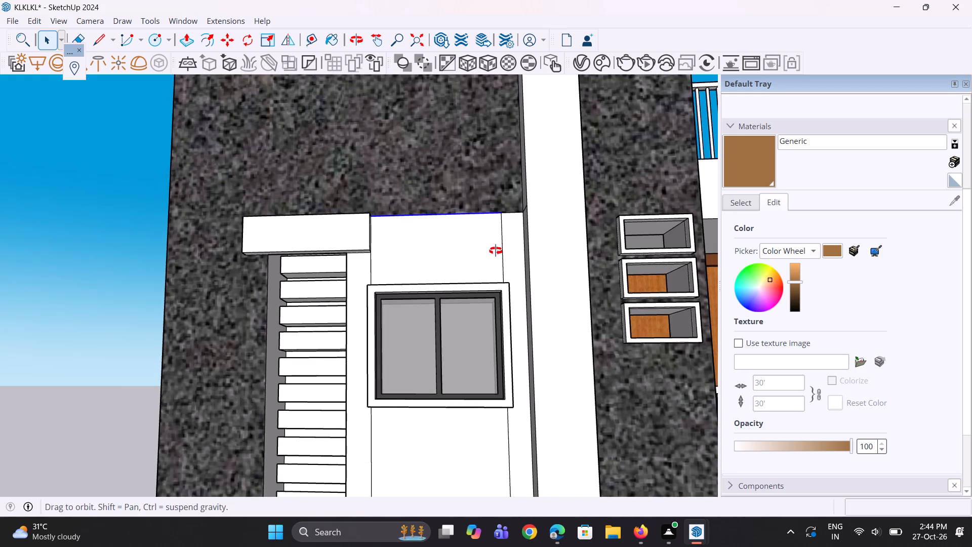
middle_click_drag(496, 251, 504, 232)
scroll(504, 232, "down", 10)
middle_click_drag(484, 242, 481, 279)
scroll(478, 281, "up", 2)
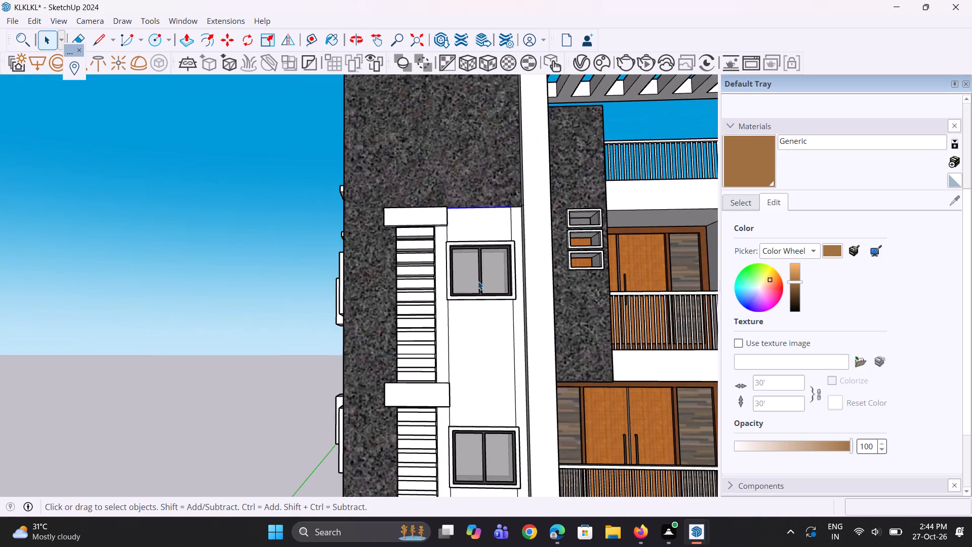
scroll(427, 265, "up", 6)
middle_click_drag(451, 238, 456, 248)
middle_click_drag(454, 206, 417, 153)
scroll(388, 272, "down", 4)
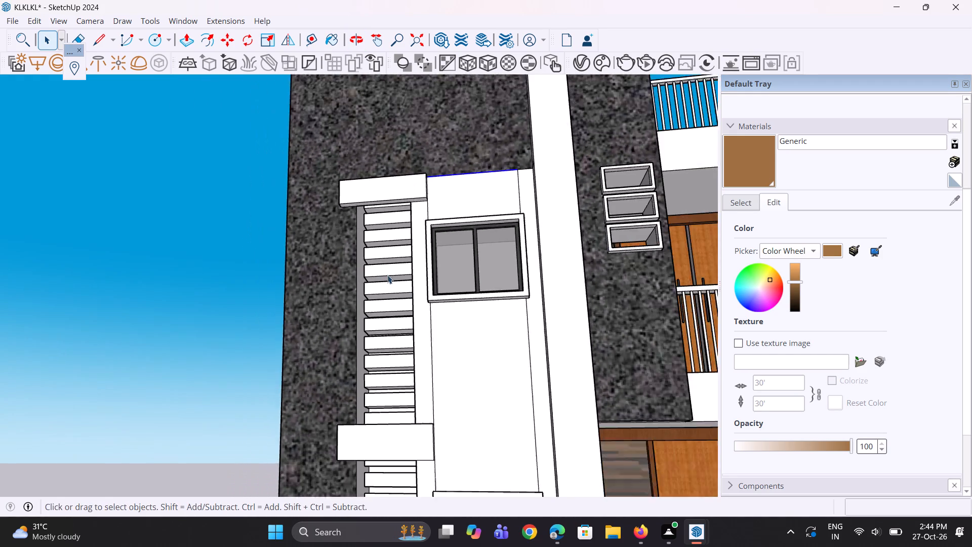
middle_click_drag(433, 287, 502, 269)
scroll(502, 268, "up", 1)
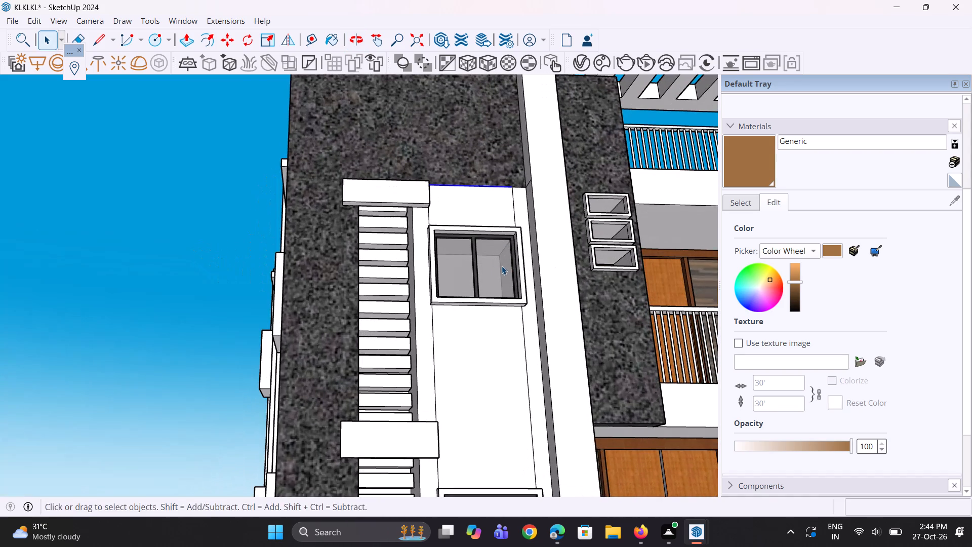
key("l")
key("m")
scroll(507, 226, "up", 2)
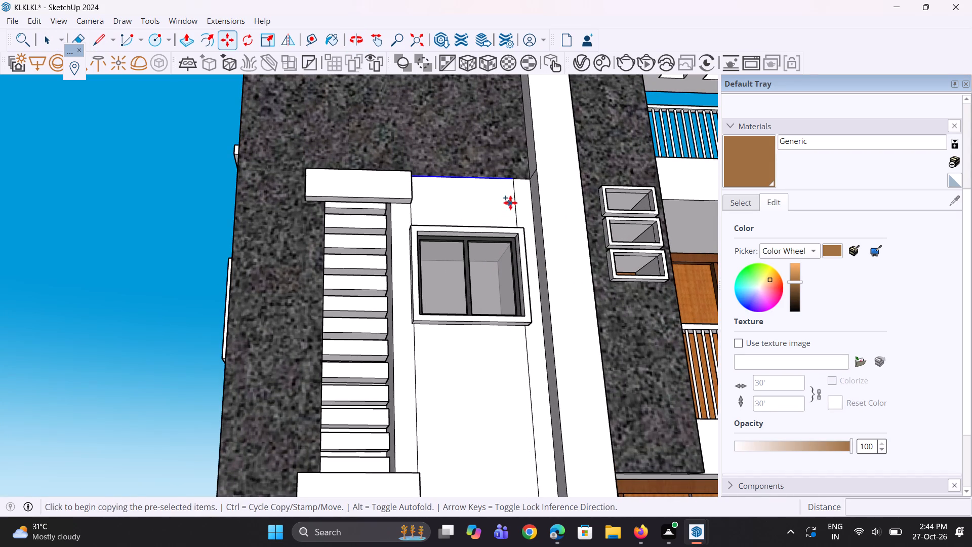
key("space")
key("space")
Draw a horizontal line about 8' 6" long across the small-window wall, between the granite and the topmost window.
middle_click_drag(389, 247, 398, 291)
key("l")
scroll(393, 250, "up", 2)
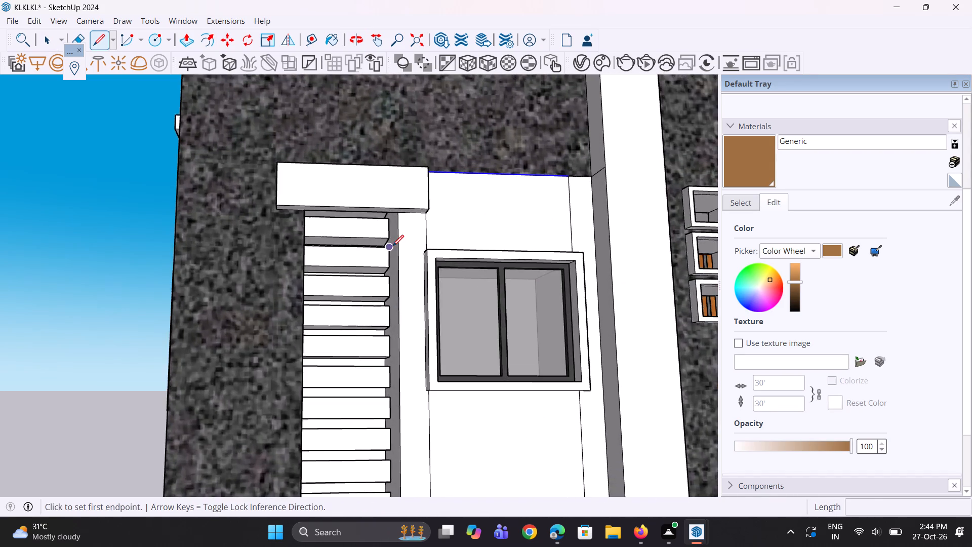
scroll(392, 246, "up", 5)
left_click(399, 225)
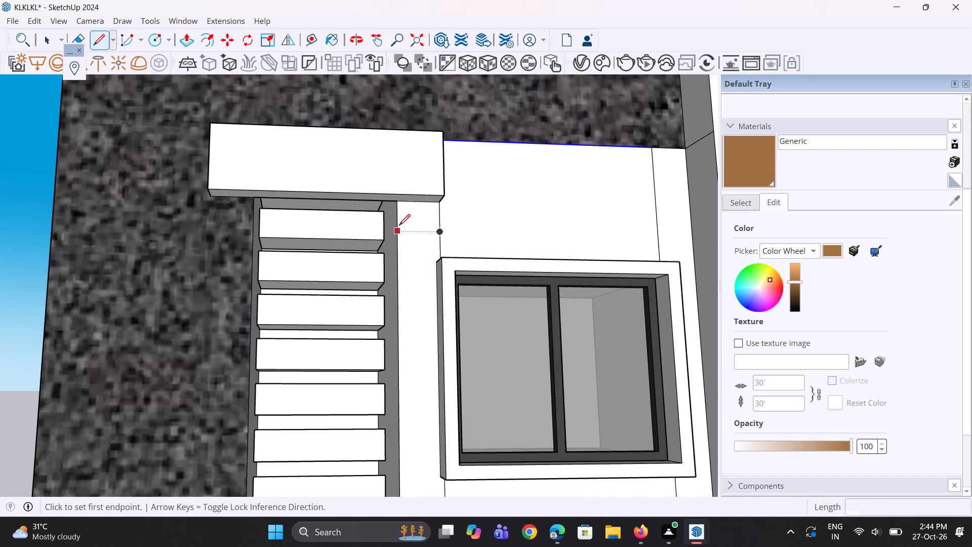
scroll(478, 236, "down", 3)
left_click(646, 231)
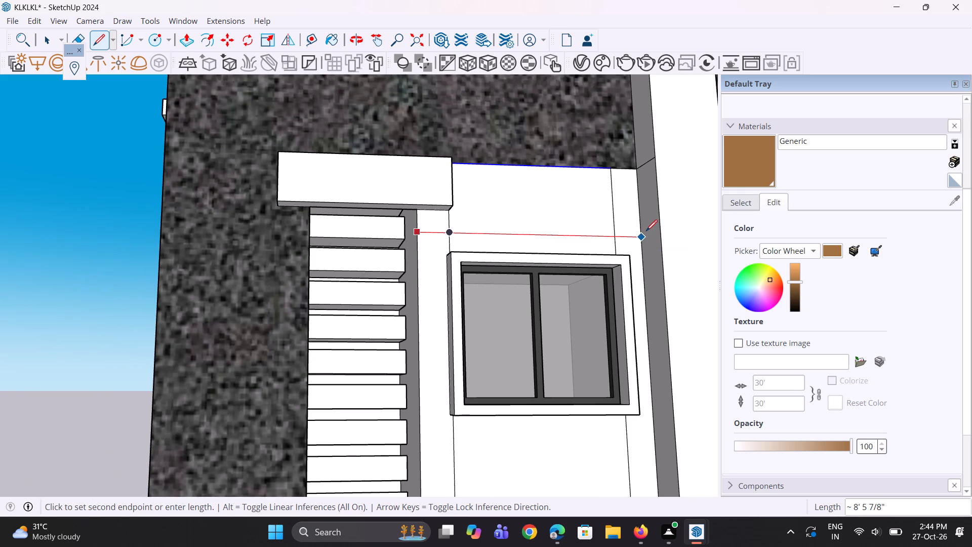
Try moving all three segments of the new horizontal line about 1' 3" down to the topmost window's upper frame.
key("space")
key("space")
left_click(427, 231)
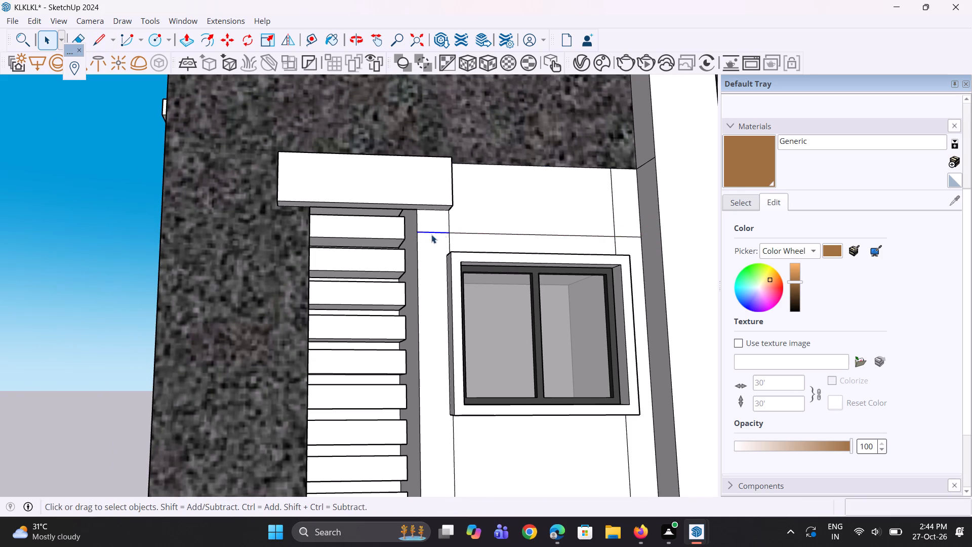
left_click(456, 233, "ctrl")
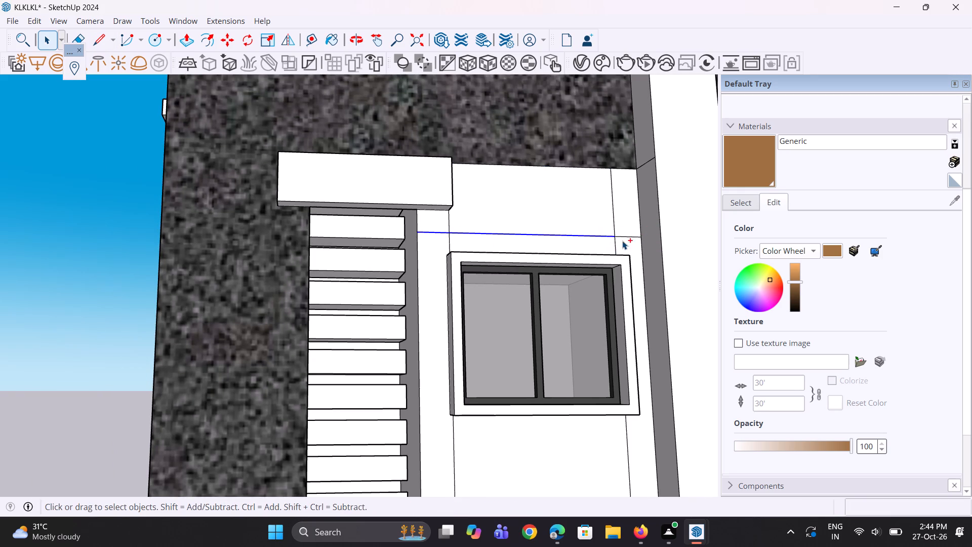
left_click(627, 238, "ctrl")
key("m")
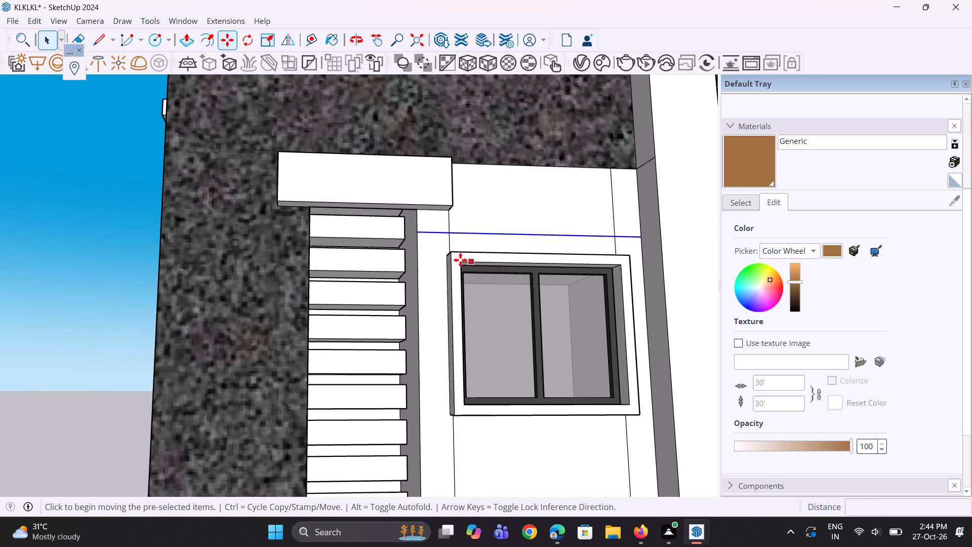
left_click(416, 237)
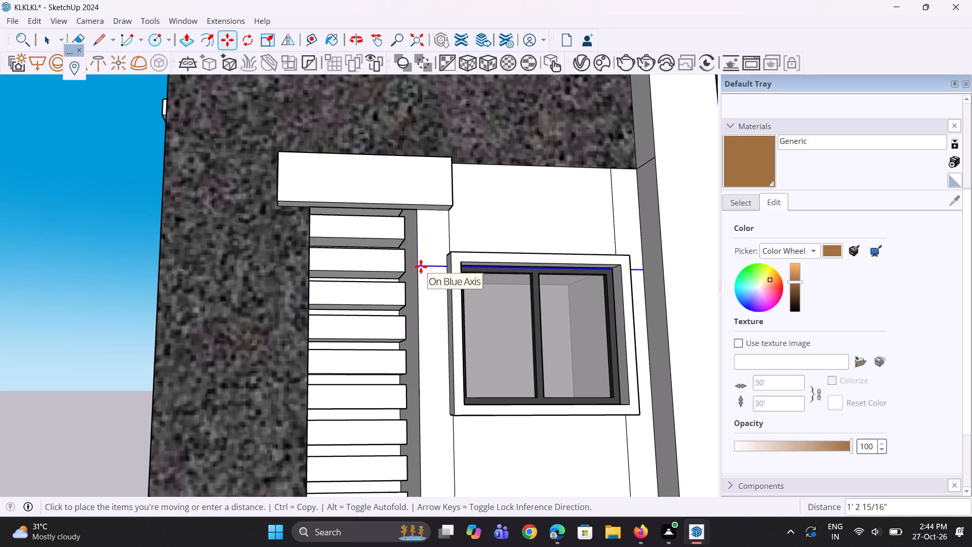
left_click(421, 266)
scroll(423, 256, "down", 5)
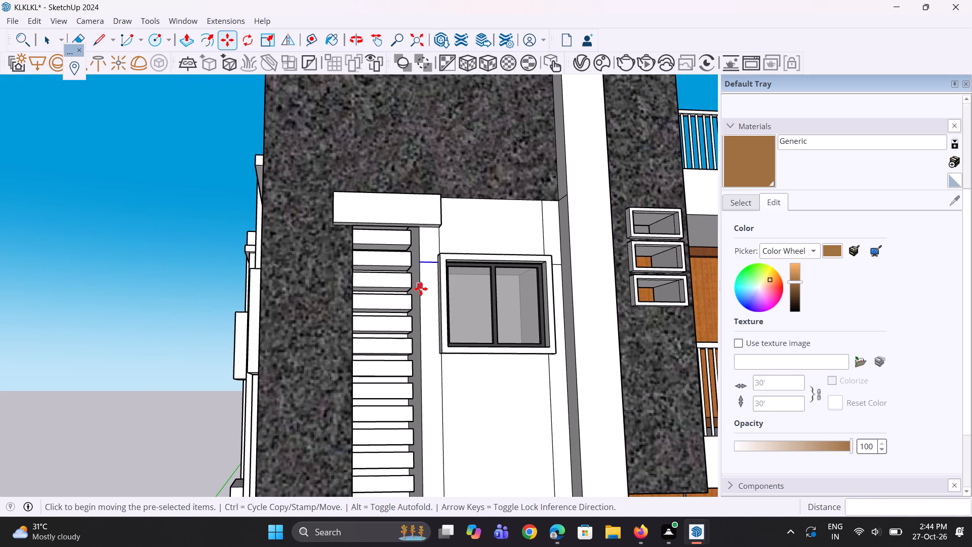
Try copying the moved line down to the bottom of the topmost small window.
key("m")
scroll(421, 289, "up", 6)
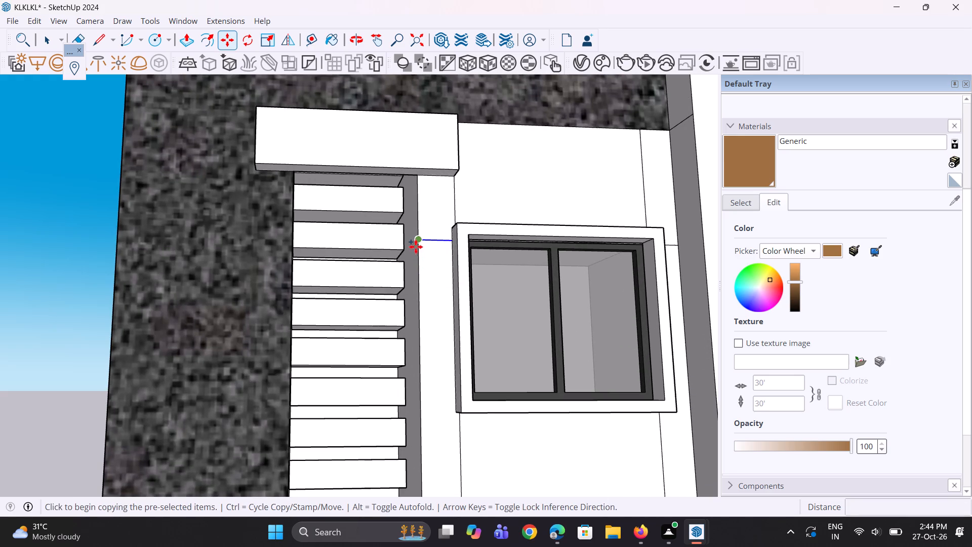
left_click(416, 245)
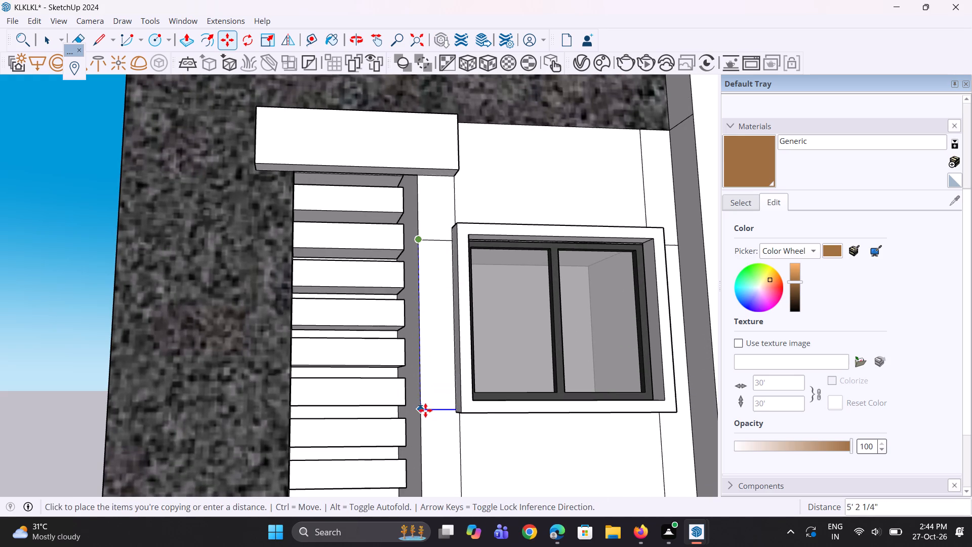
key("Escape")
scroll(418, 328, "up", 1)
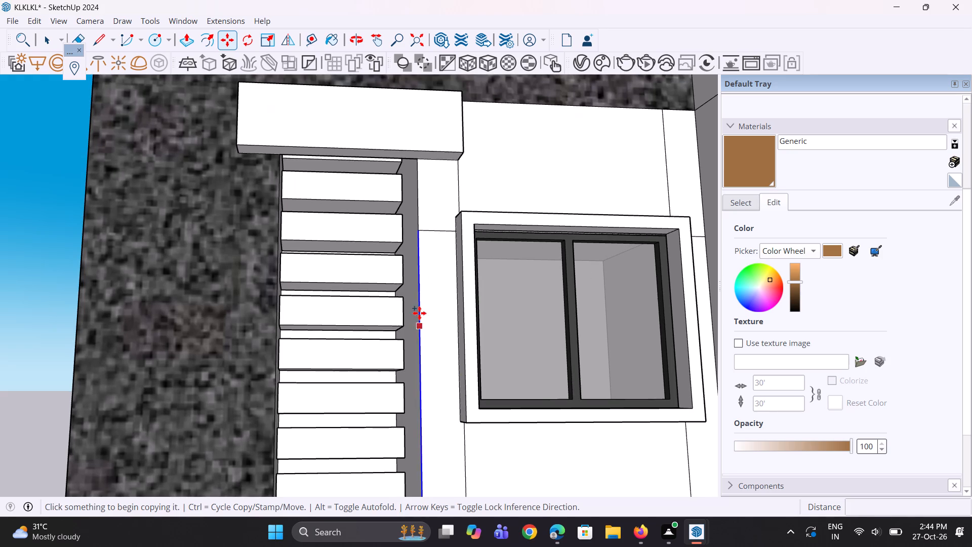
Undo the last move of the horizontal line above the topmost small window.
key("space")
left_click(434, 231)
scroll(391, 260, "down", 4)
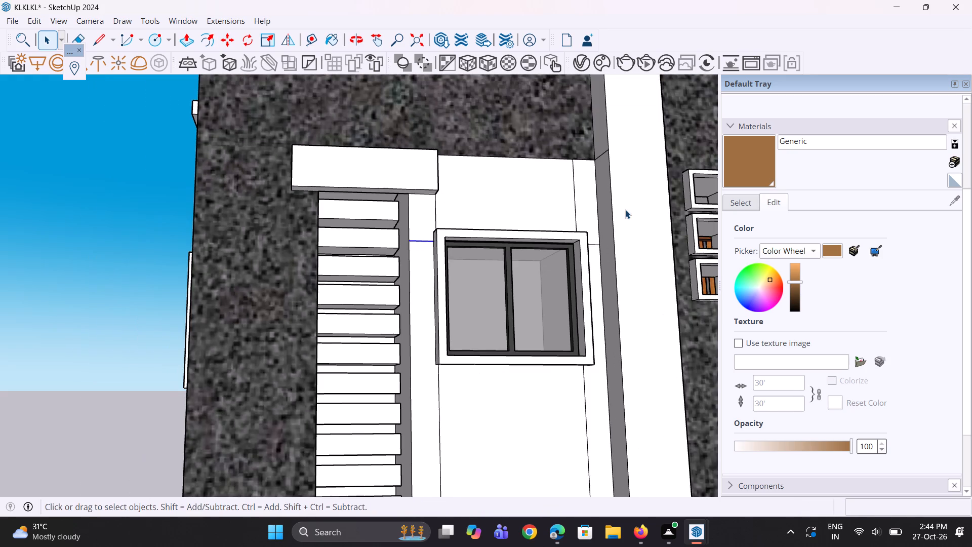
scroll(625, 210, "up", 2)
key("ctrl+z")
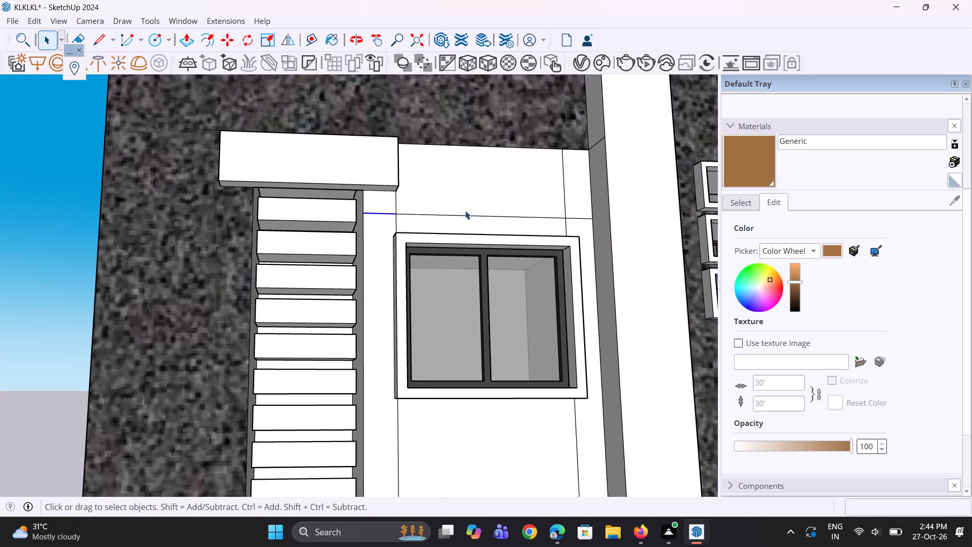
Copy all three segments of the horizontal line about 1' down to the topmost small window's upper frame.
scroll(459, 214, "up", 2)
left_click(460, 216)
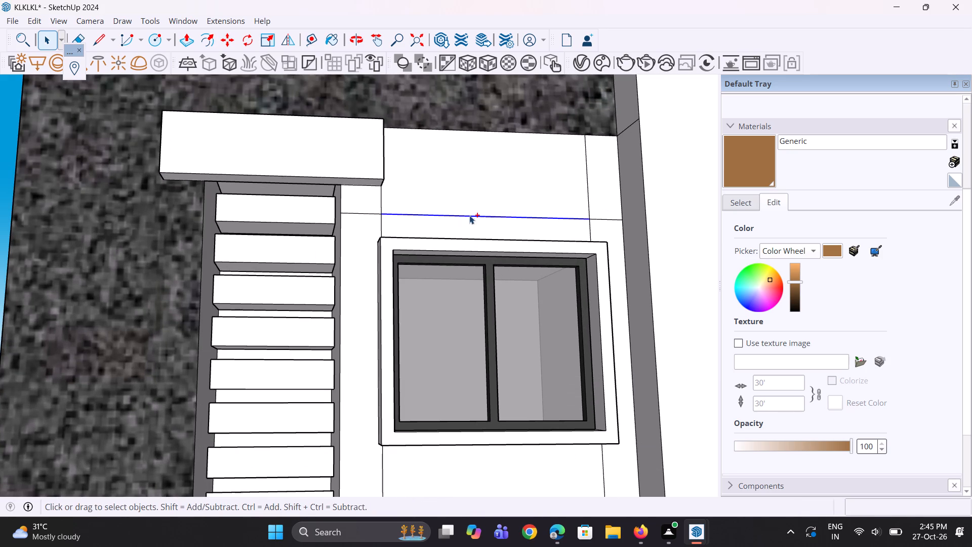
left_click(605, 220, "ctrl")
scroll(398, 231, "up", 1, "ctrl")
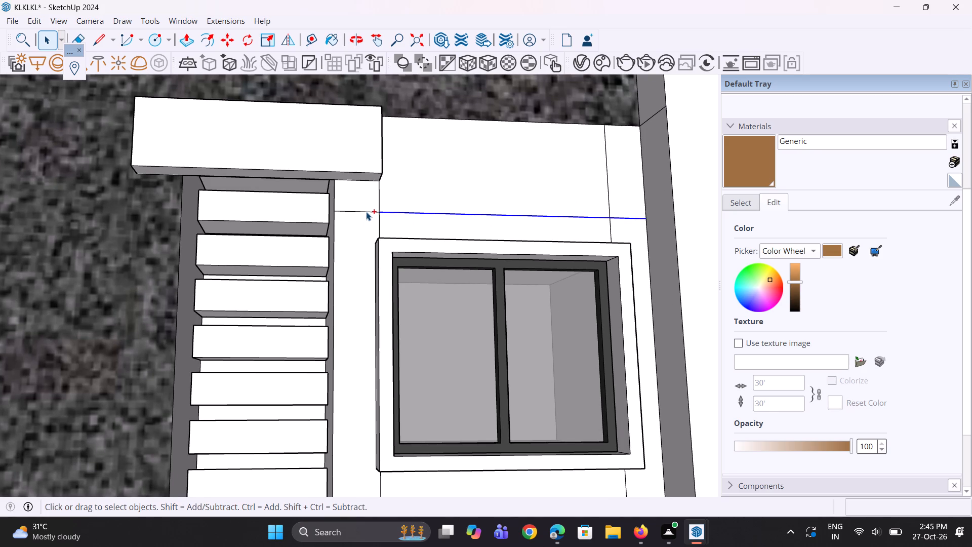
left_click(366, 212, "ctrl")
key("m")
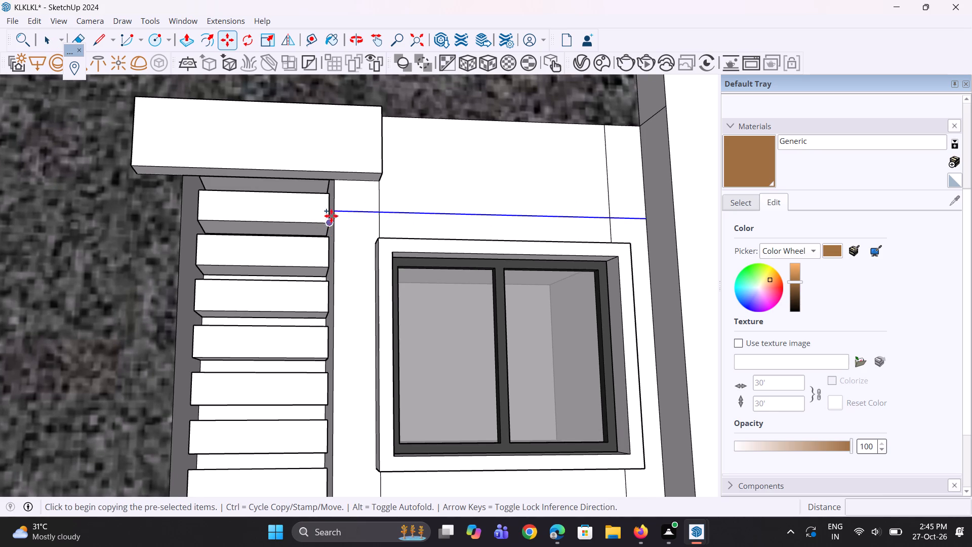
left_click(332, 214)
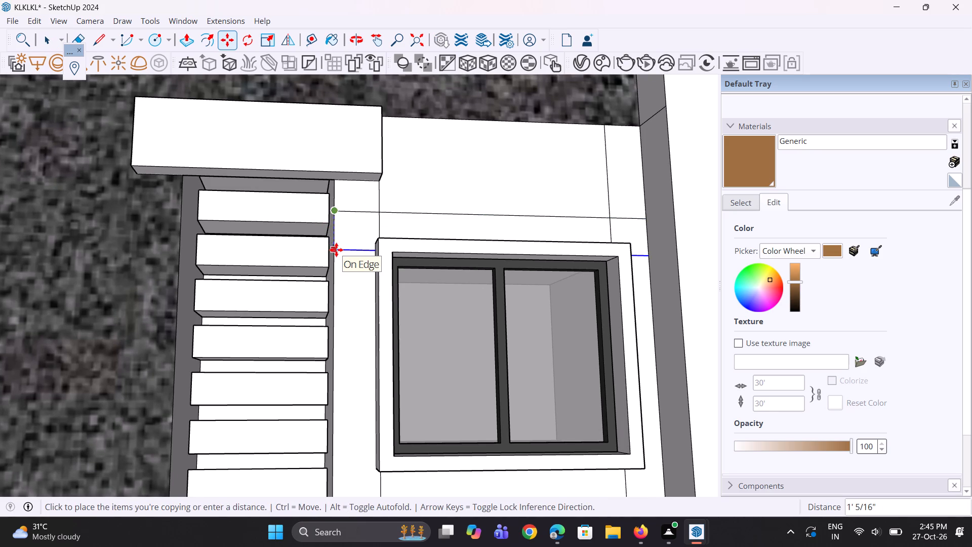
left_click(336, 250)
scroll(345, 247, "down", 3)
Copy the horizontal line about 5' 4" down to the lower frame of the topmost small window.
key("m")
scroll(346, 251, "up", 1)
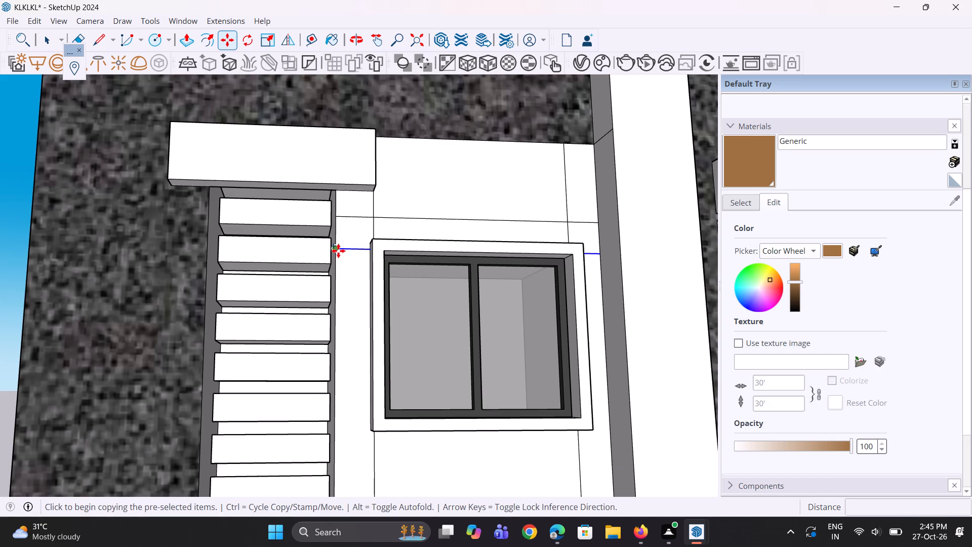
left_click(338, 251)
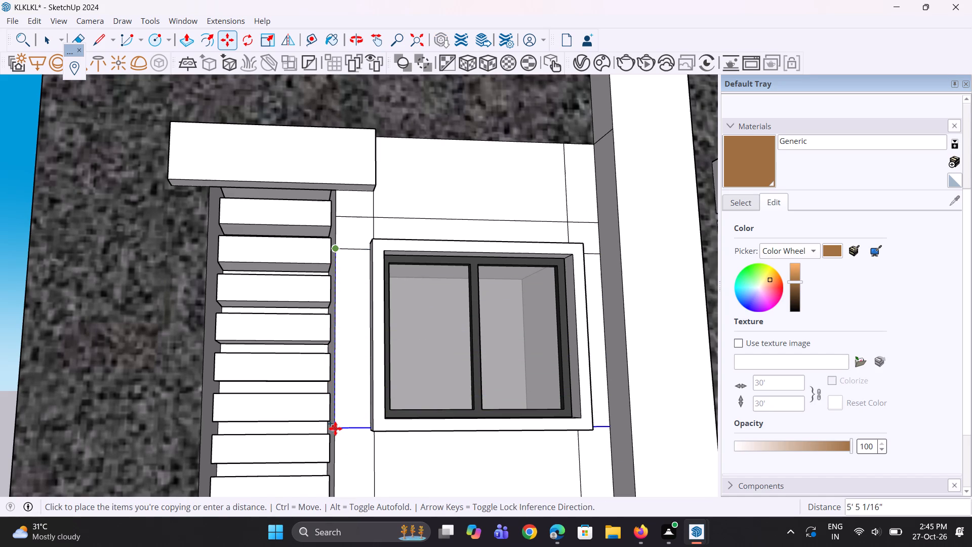
left_click(335, 426)
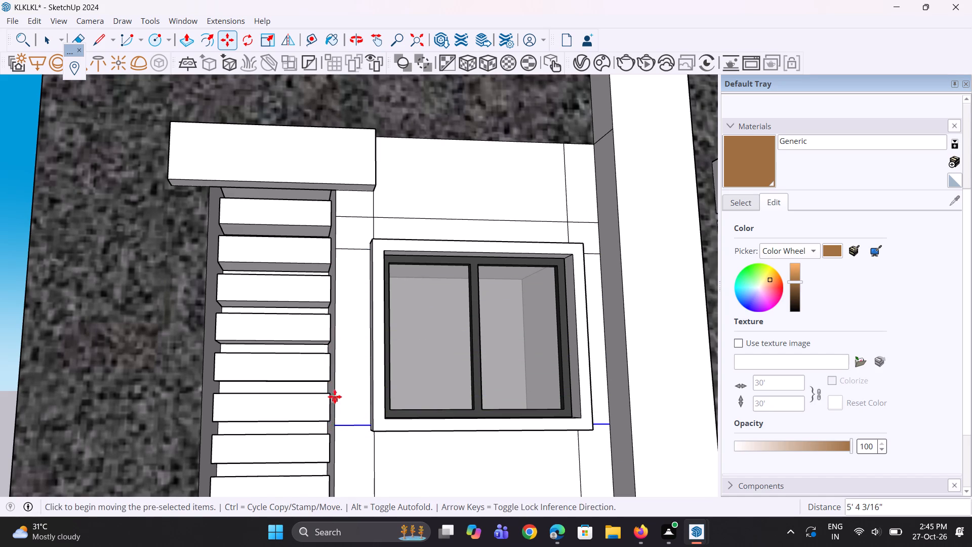
Copy the horizontal line about 12' 2" down to the upper frame of the second small window.
scroll(335, 396, "down", 5)
scroll(363, 296, "down", 9)
scroll(349, 257, "down", 4)
scroll(349, 375, "up", 4)
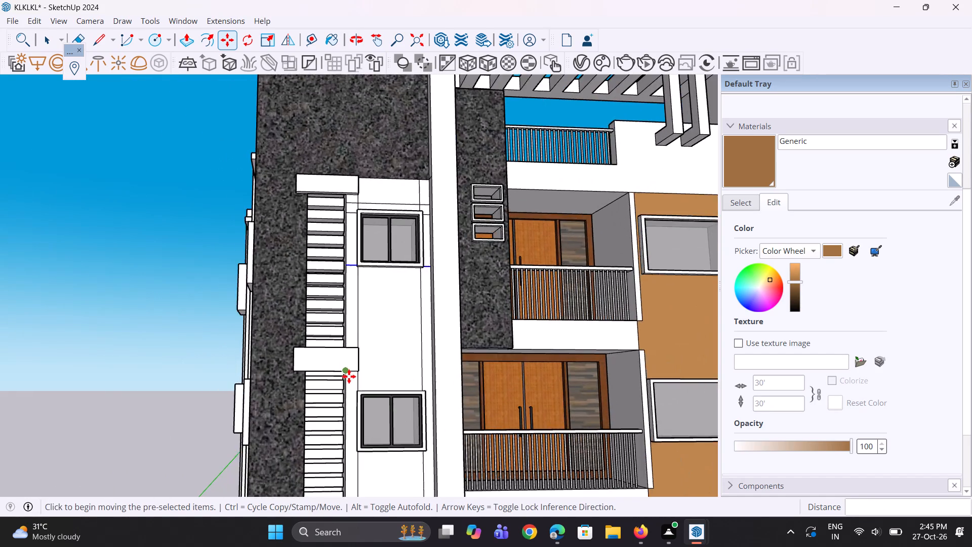
scroll(349, 376, "up", 6)
key("m")
scroll(334, 340, "up", 1)
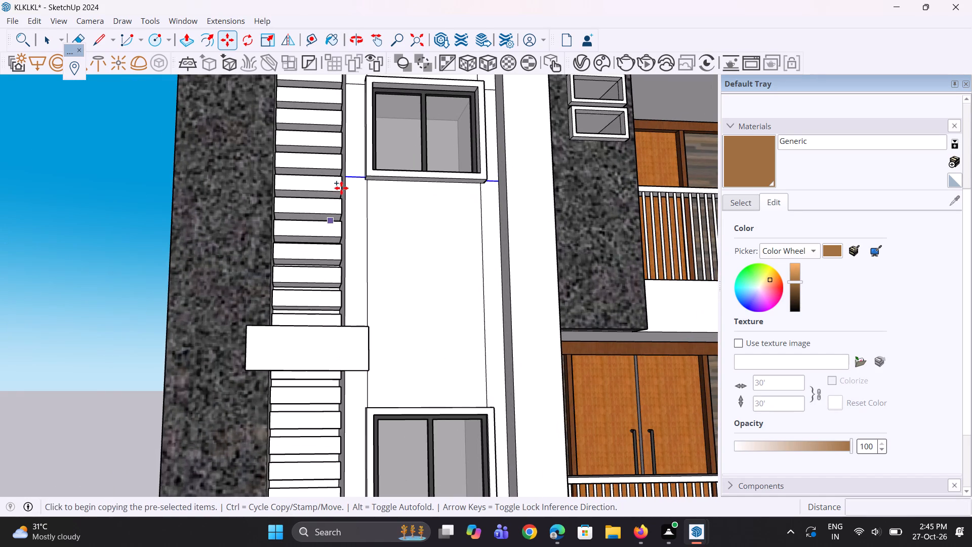
left_click(346, 177)
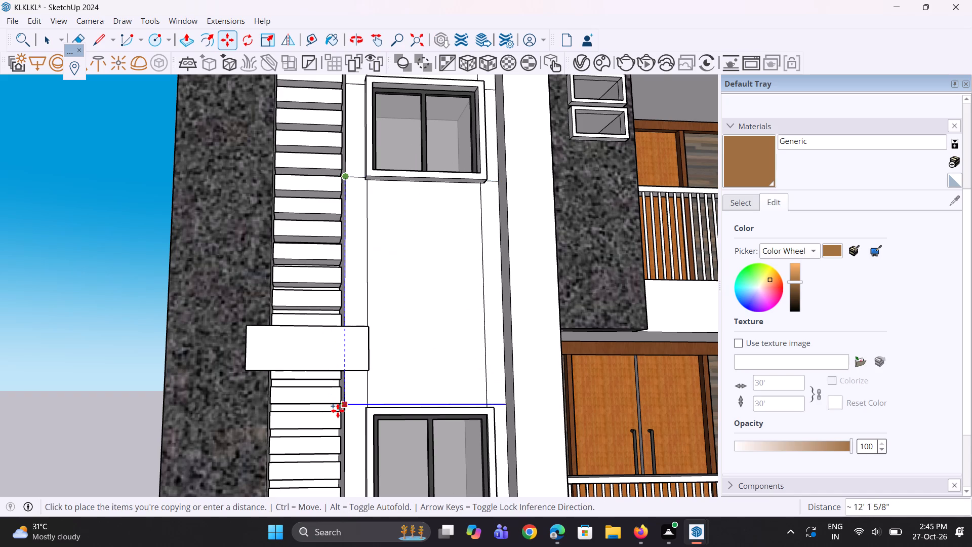
left_click(338, 411)
Copy the horizontal line about 5' 2" down to the lower frame of the second small window.
scroll(349, 315, "down", 7)
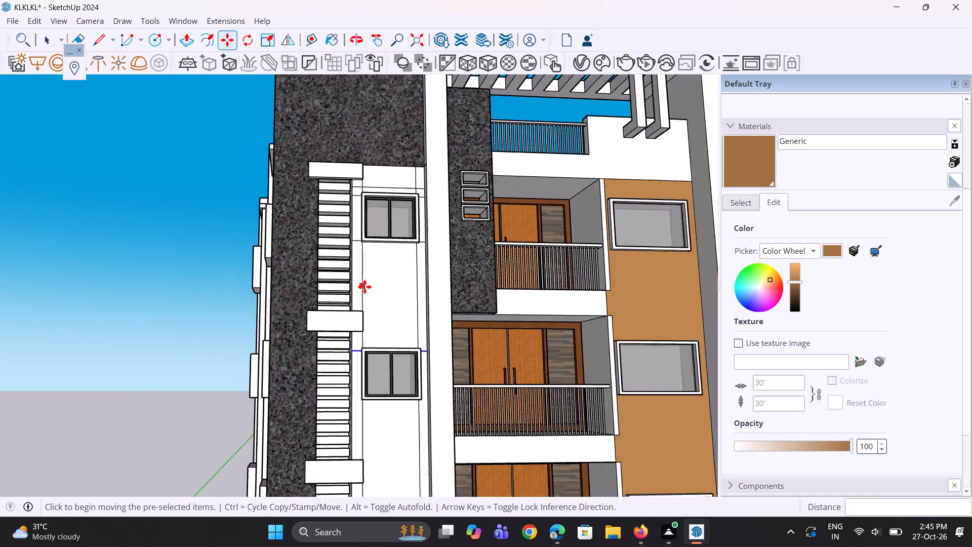
scroll(364, 287, "down", 4)
scroll(329, 384, "up", 2)
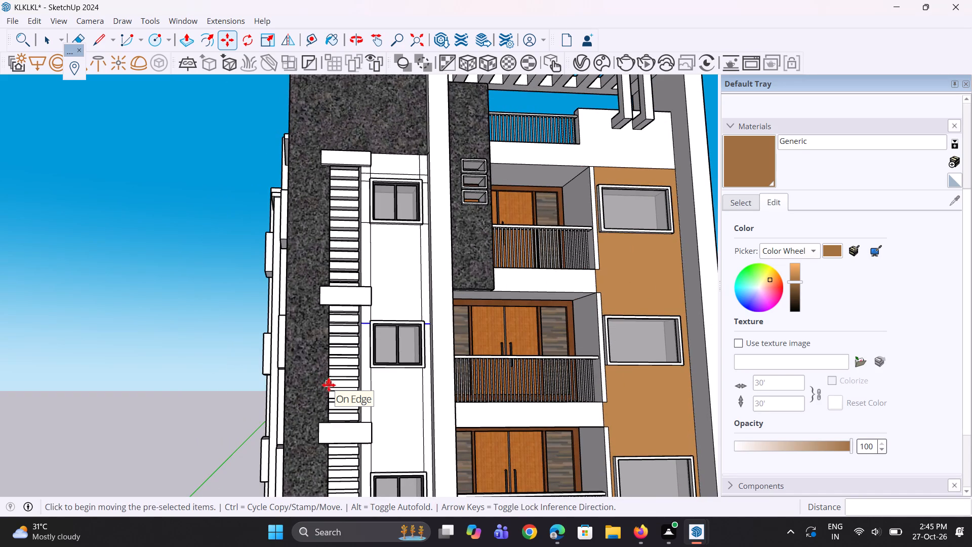
scroll(327, 386, "up", 9)
key("m")
scroll(361, 315, "up", 2)
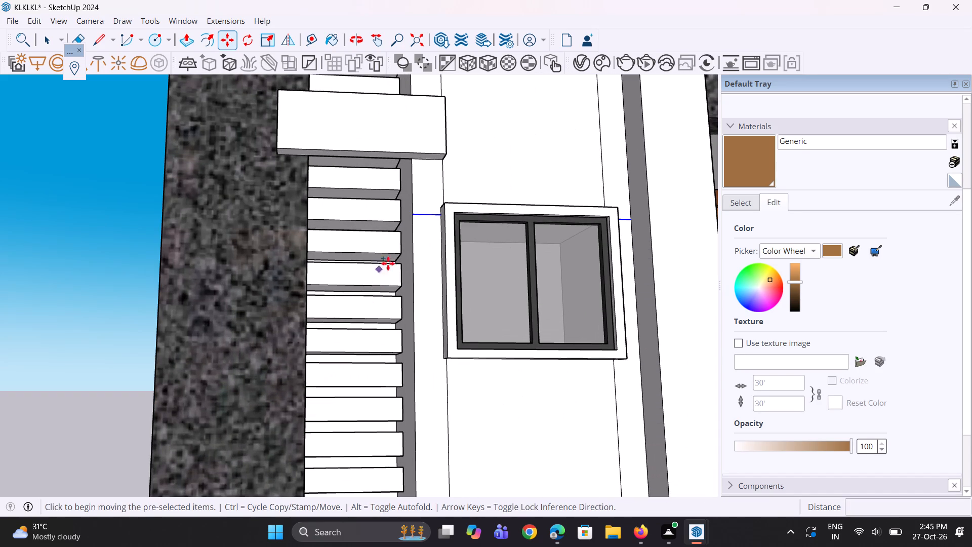
left_click(413, 212)
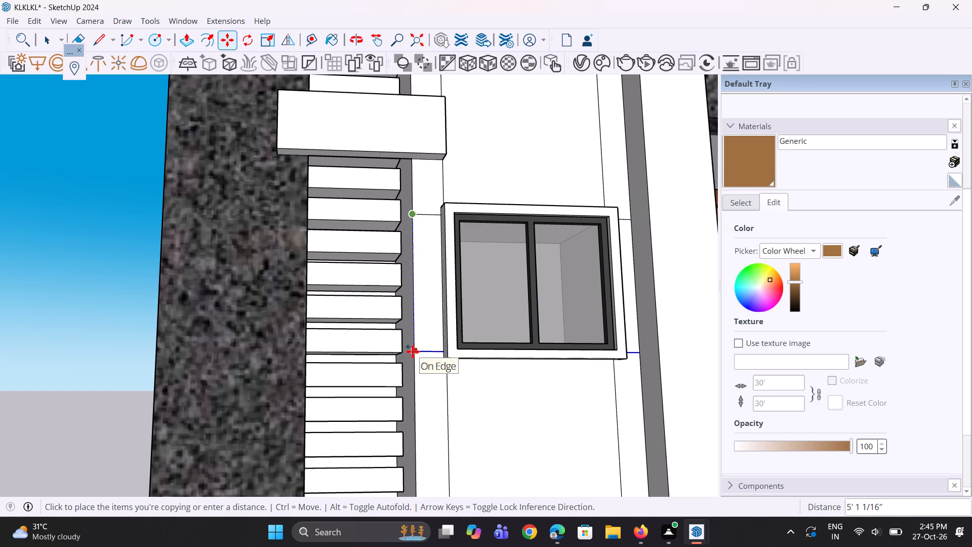
left_click(412, 353)
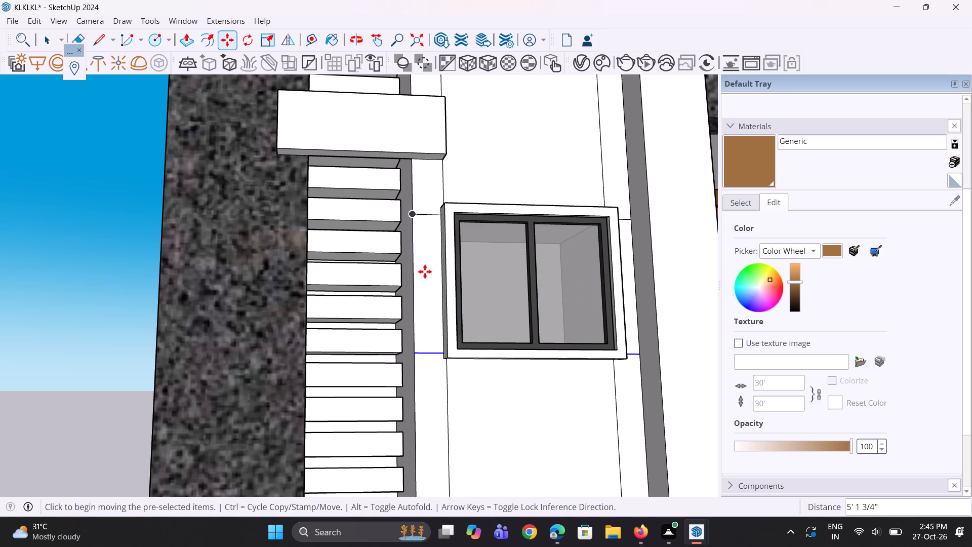
Copy the horizontal line about 12' 7" down to the upper frame of the third small window.
scroll(425, 262, "down", 10)
scroll(449, 226, "down", 5)
scroll(442, 393, "up", 9)
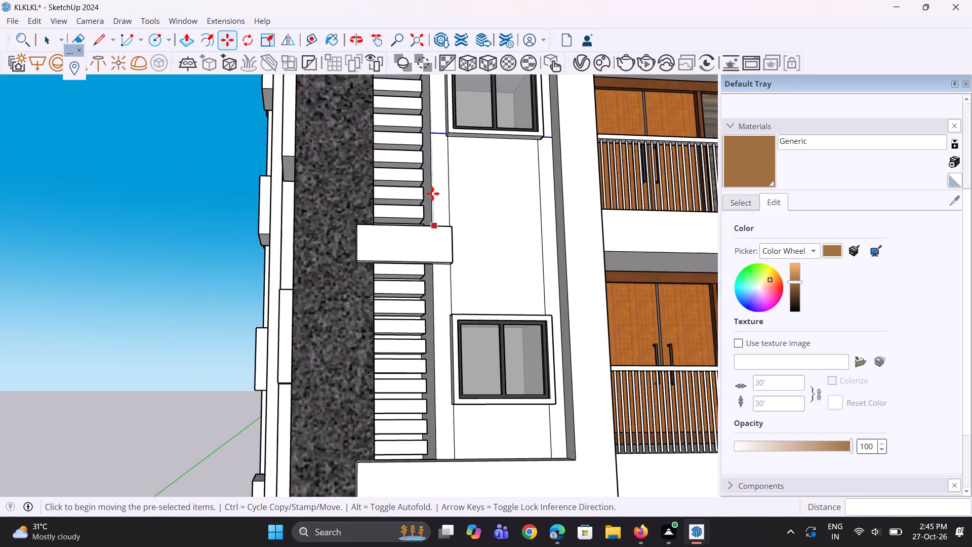
scroll(428, 157, "up", 3)
key("m")
scroll(451, 125, "up", 2)
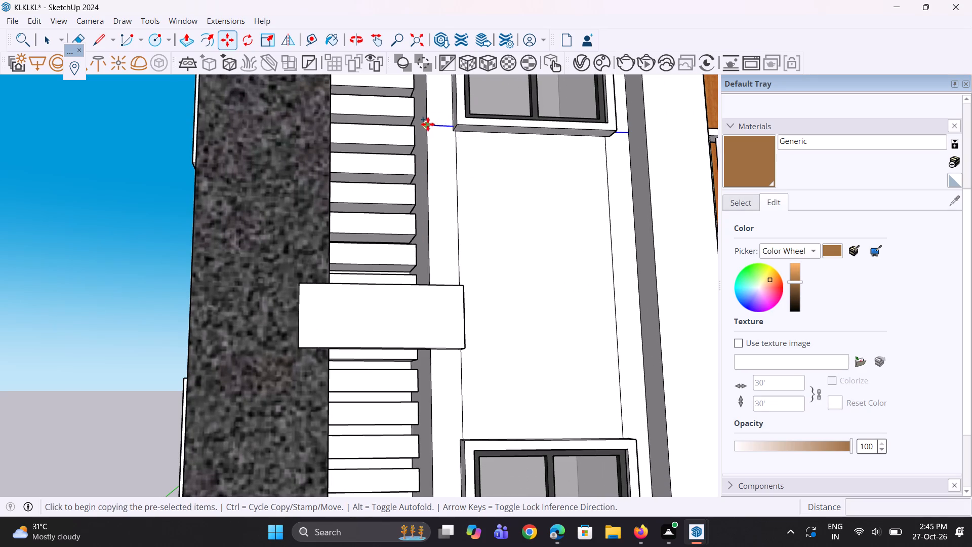
left_click(426, 125)
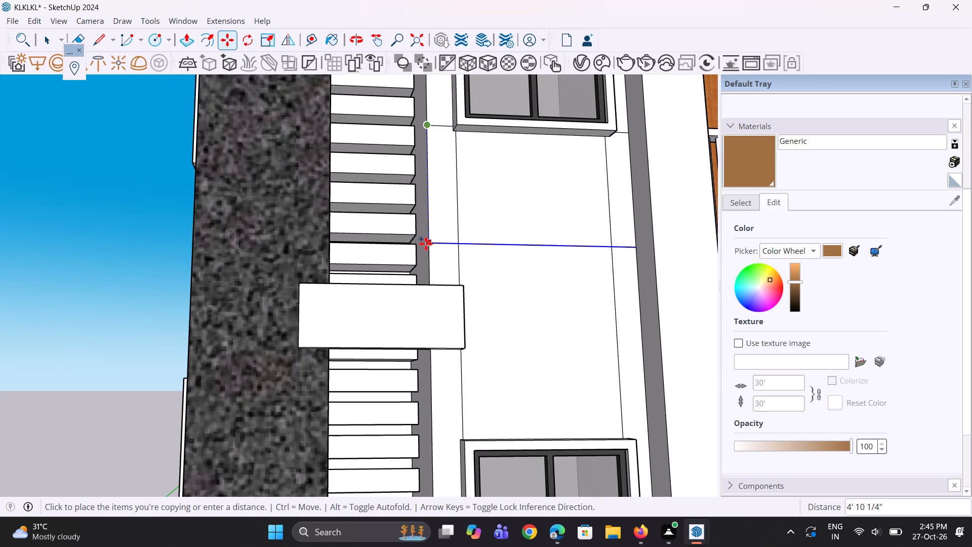
left_click(433, 449)
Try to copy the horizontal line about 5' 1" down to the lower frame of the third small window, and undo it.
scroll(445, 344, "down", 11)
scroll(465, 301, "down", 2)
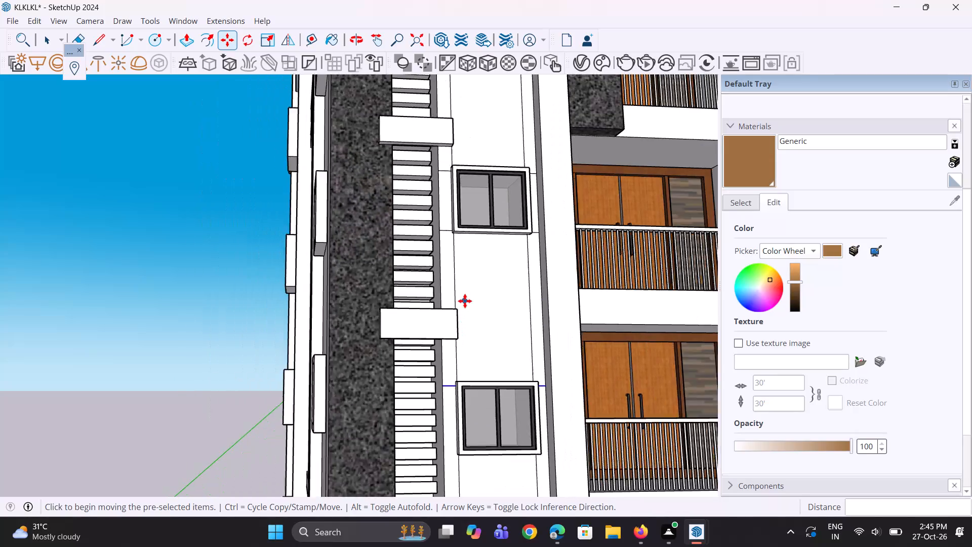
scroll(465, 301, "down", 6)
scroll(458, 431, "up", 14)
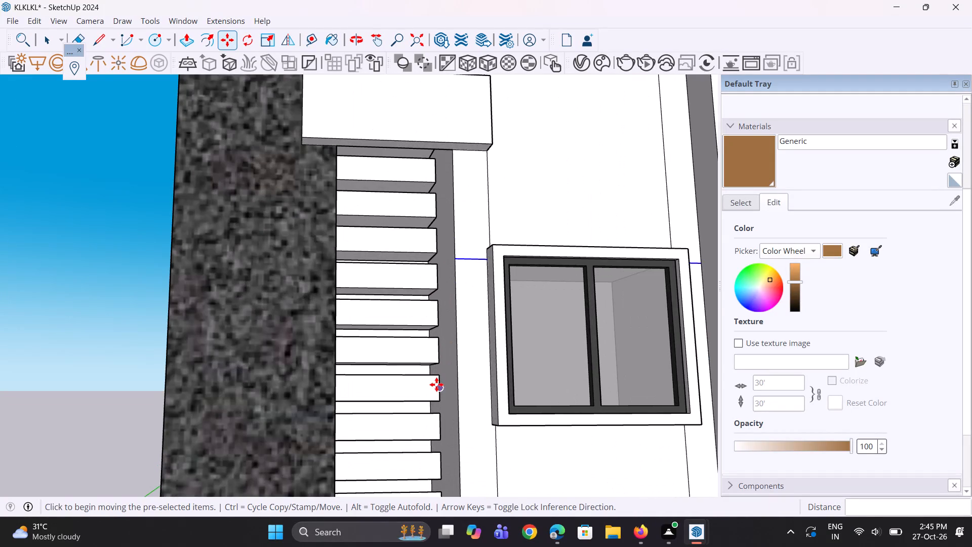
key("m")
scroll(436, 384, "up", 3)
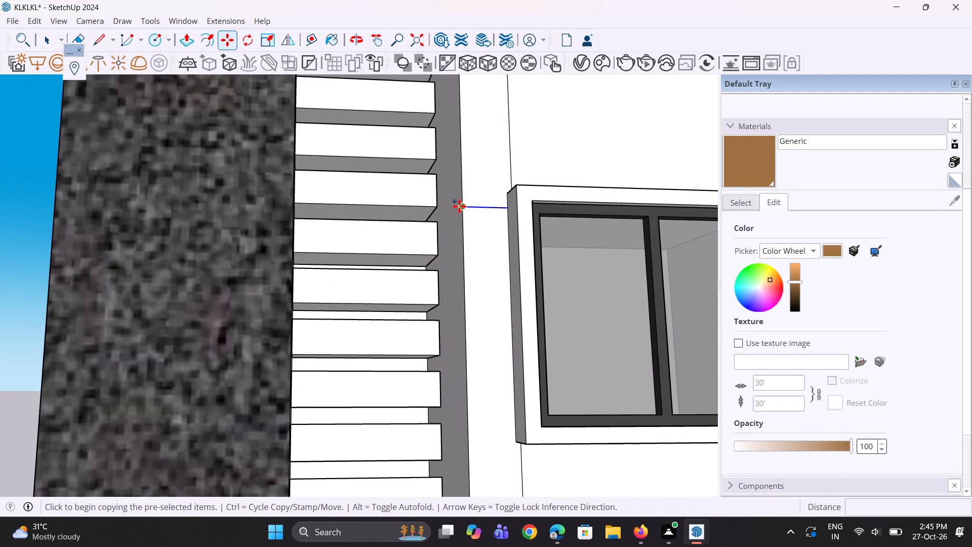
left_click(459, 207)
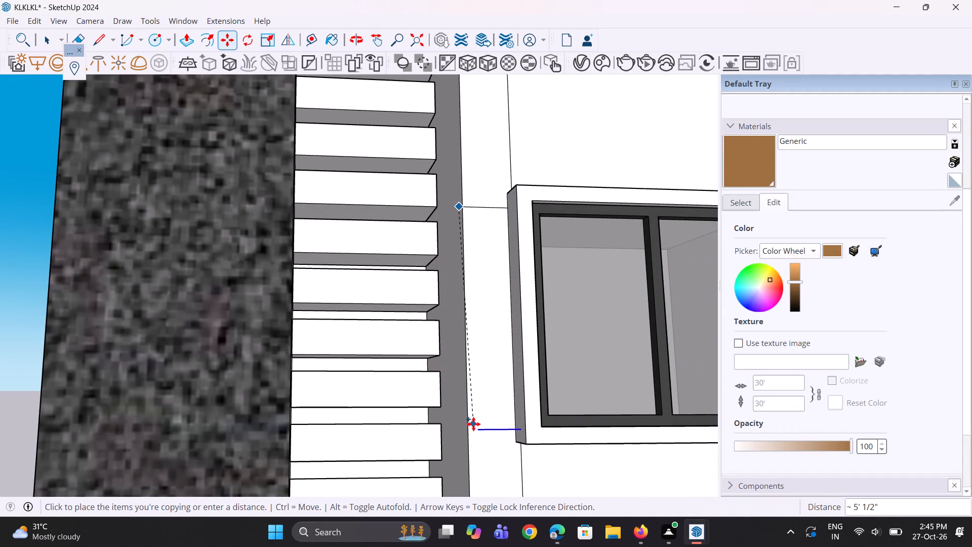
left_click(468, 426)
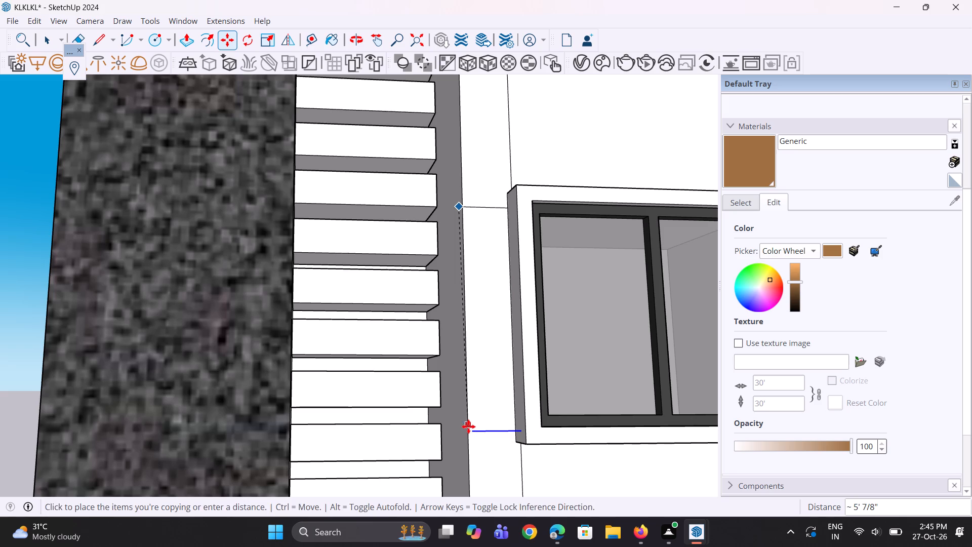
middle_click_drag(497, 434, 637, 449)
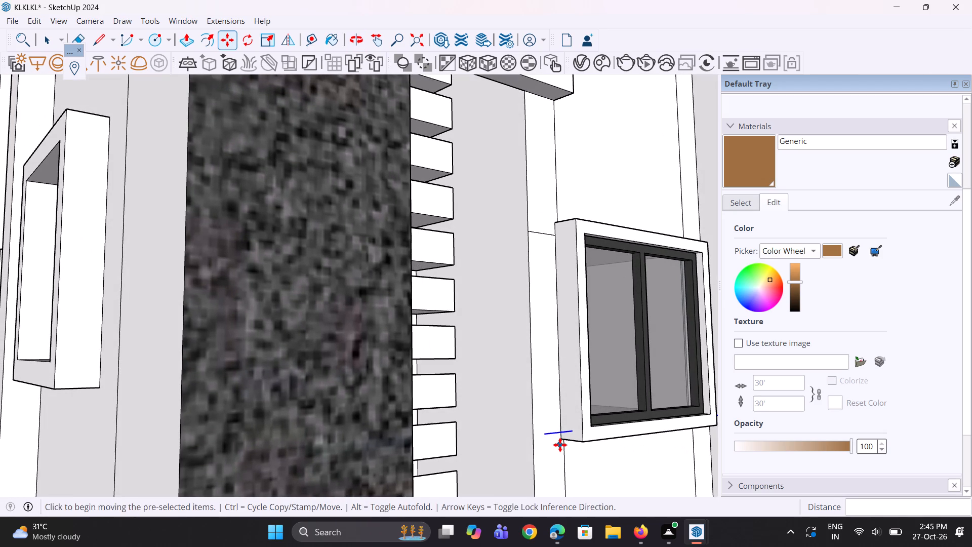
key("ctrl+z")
Copy both horizontal line segments beside the third small window about 4' 11" down to its lower frame.
middle_click_drag(532, 427, 458, 410)
key("space")
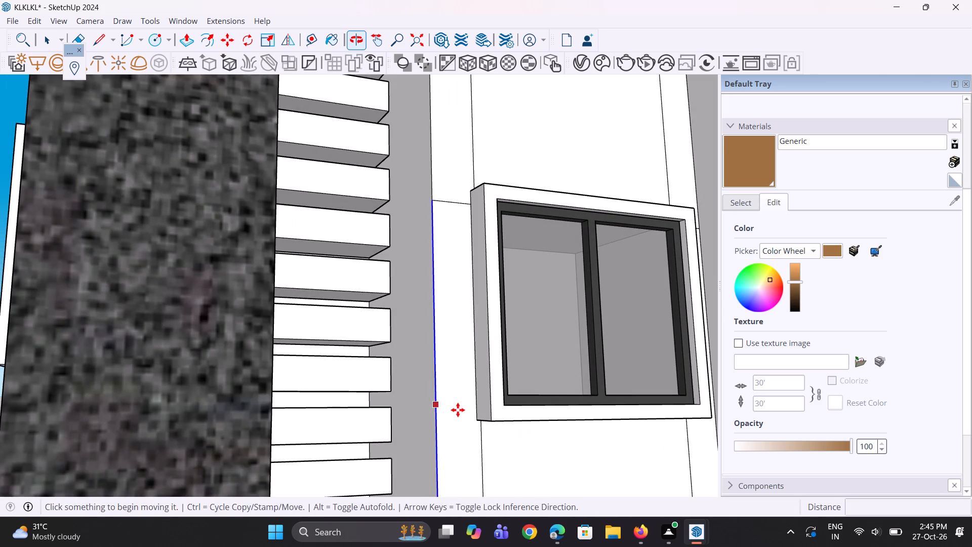
key("space")
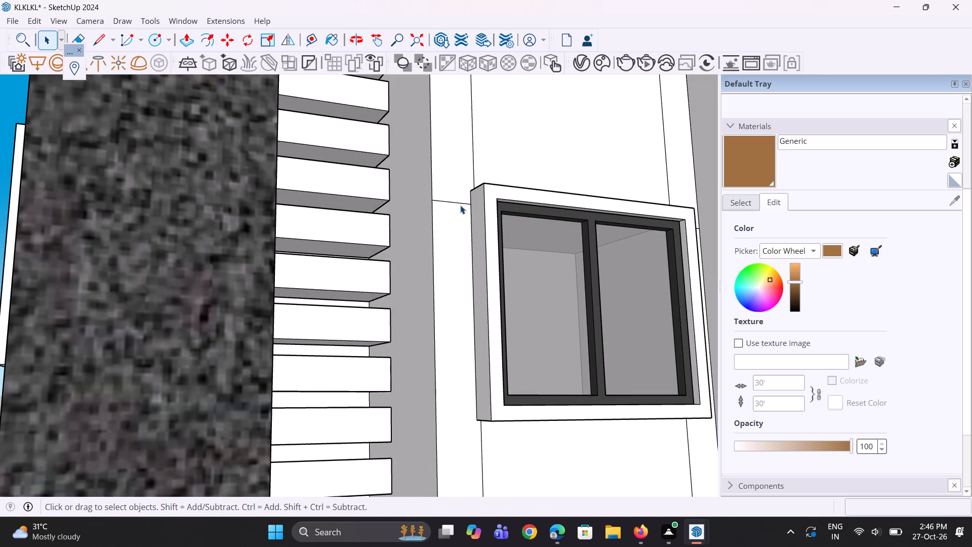
left_click(460, 202)
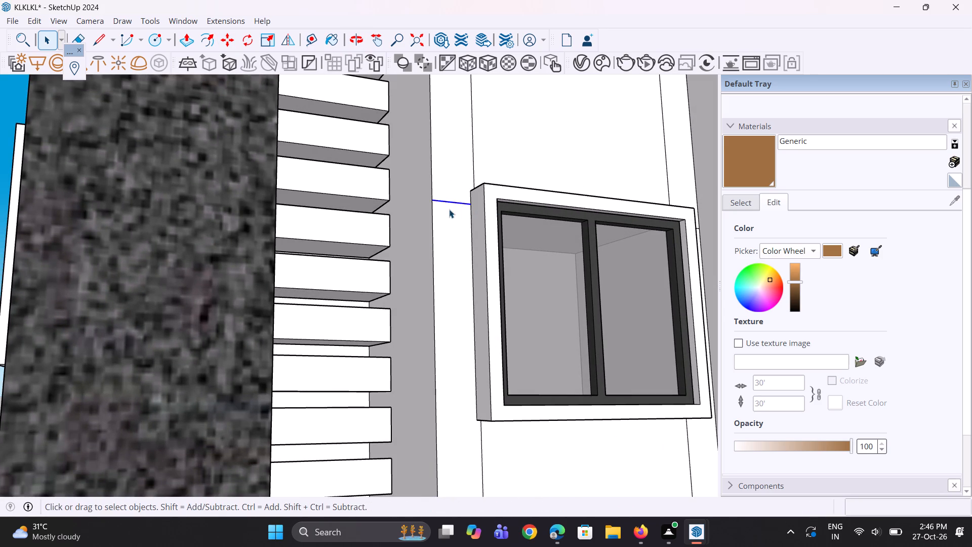
scroll(423, 224, "down", 5)
scroll(577, 218, "up", 6)
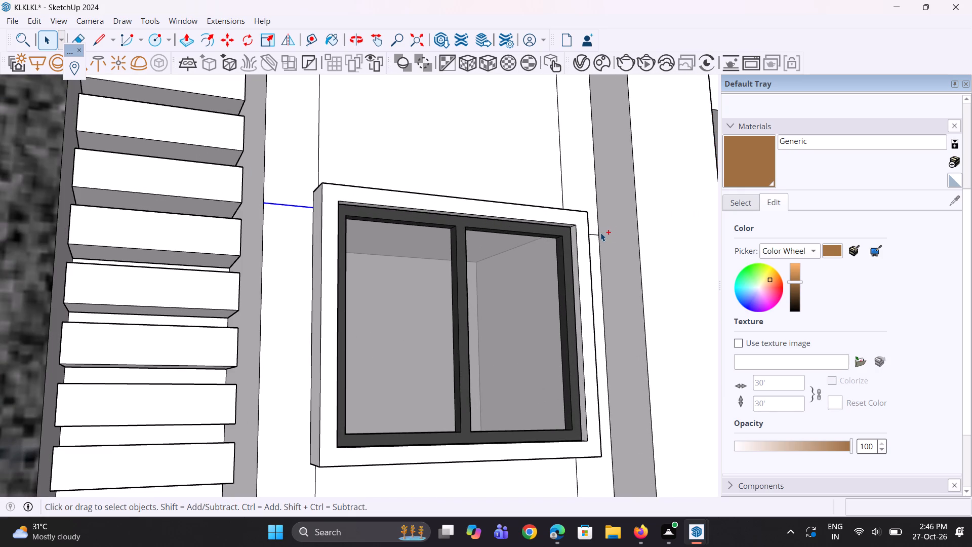
left_click(594, 234, "ctrl")
key("m")
scroll(452, 232, "up", 1)
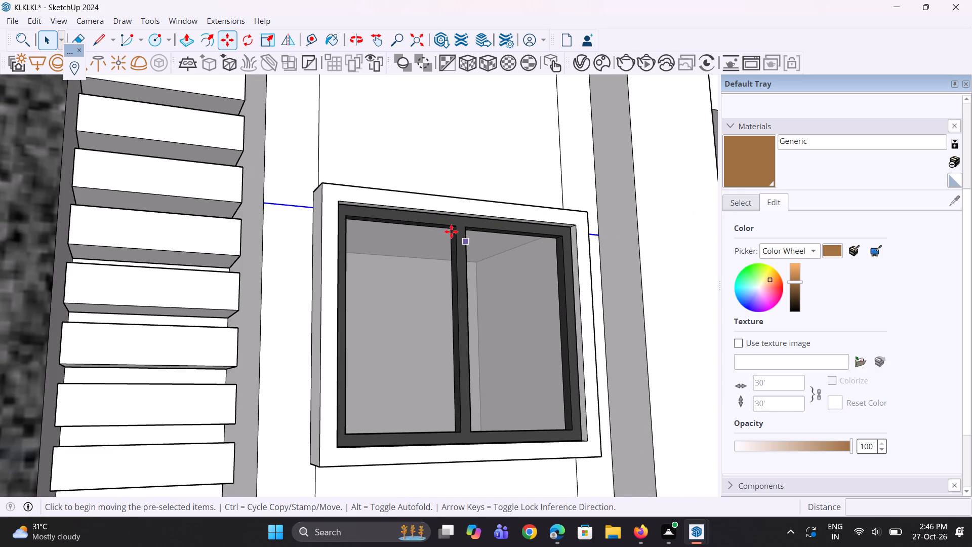
left_click(244, 203)
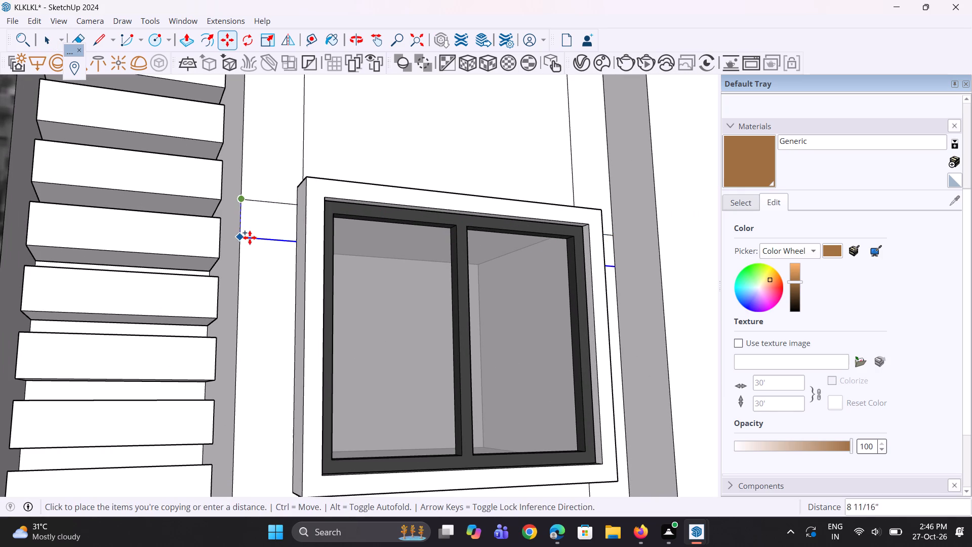
scroll(247, 242, "down", 3)
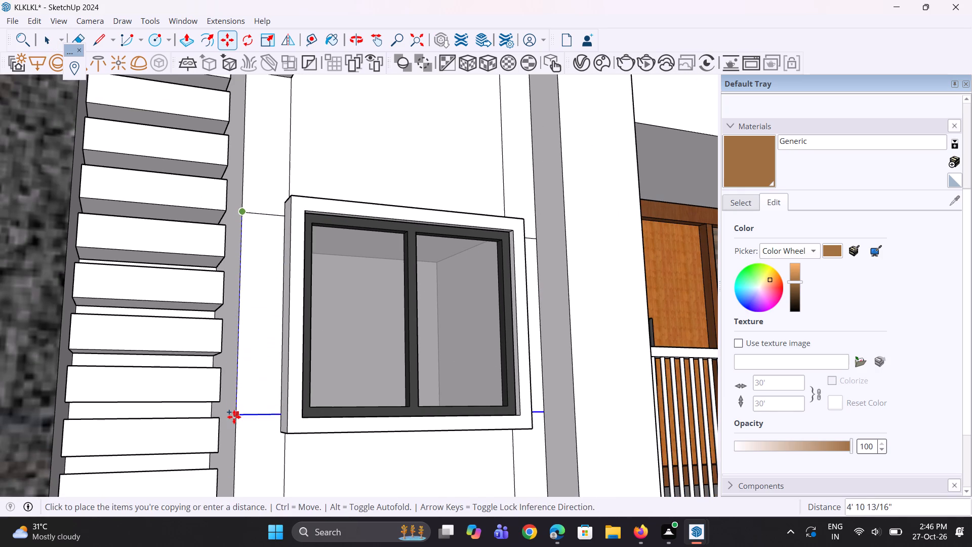
left_click(234, 420)
key("space")
key("space")
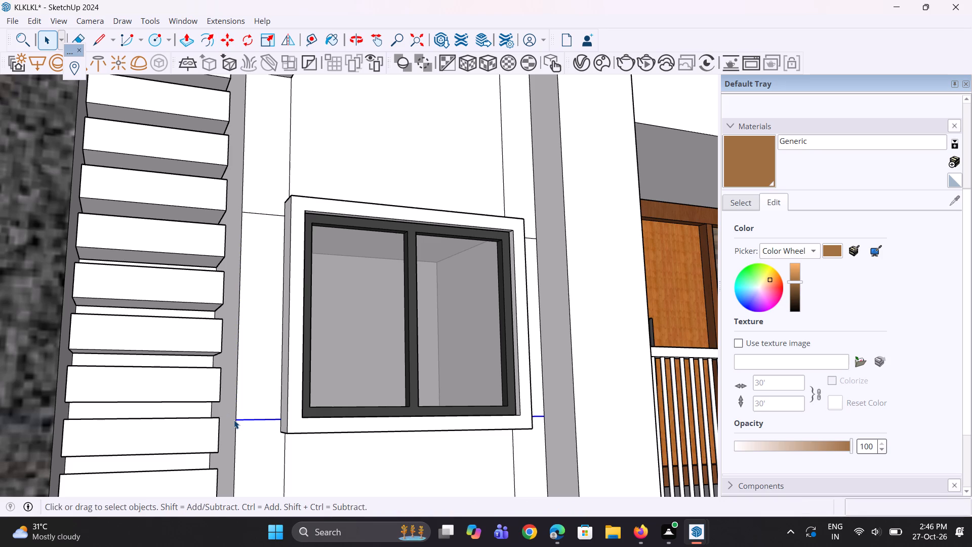
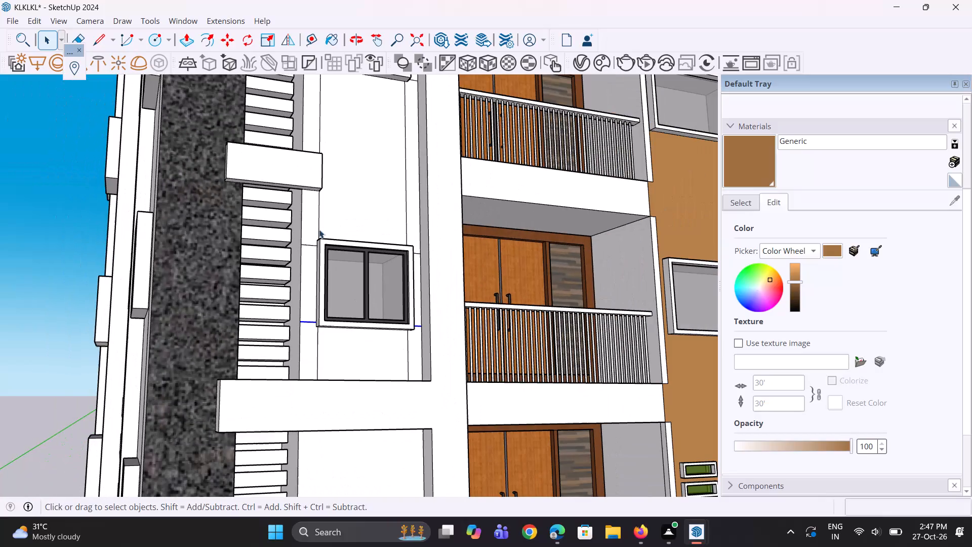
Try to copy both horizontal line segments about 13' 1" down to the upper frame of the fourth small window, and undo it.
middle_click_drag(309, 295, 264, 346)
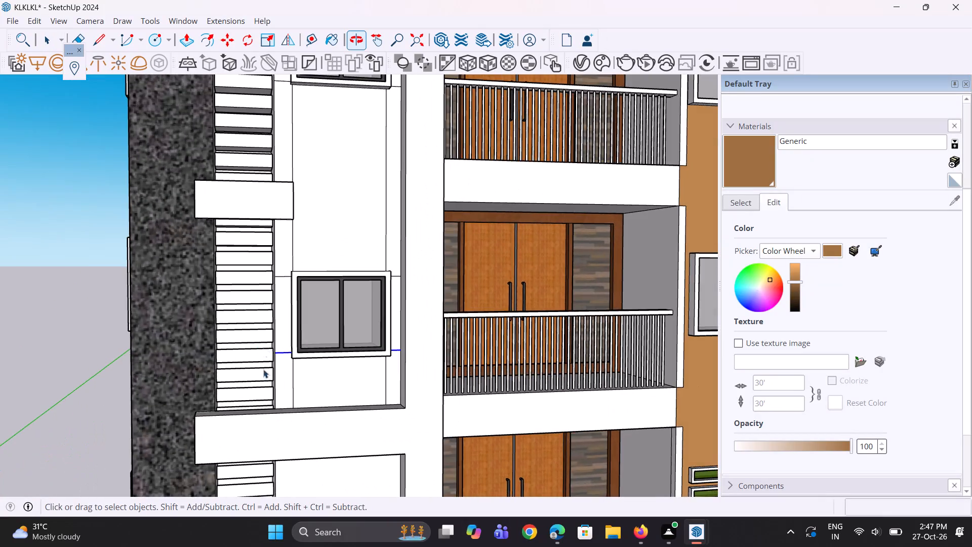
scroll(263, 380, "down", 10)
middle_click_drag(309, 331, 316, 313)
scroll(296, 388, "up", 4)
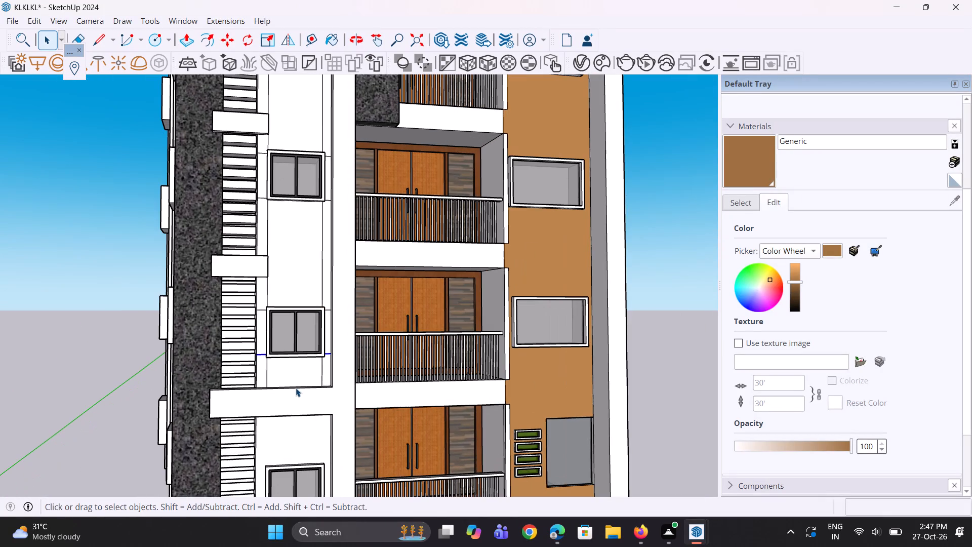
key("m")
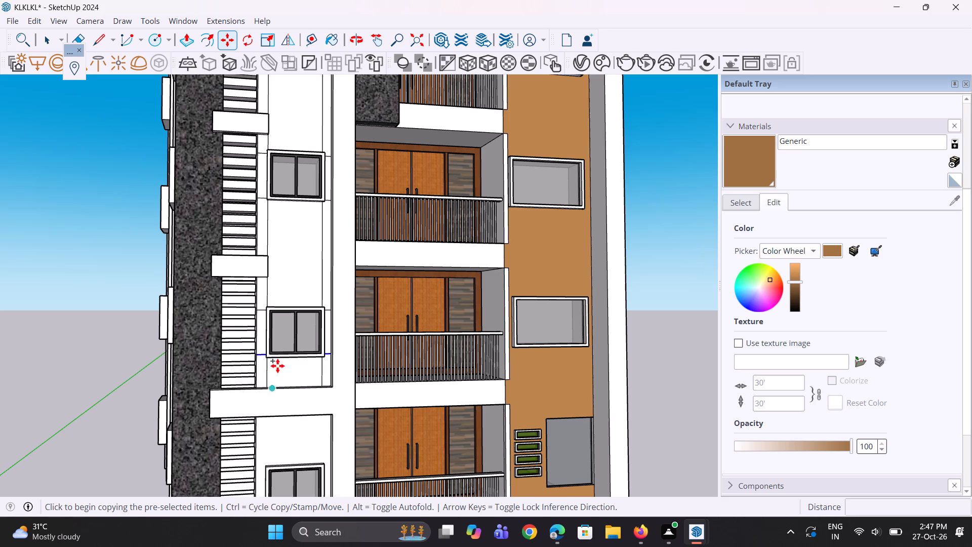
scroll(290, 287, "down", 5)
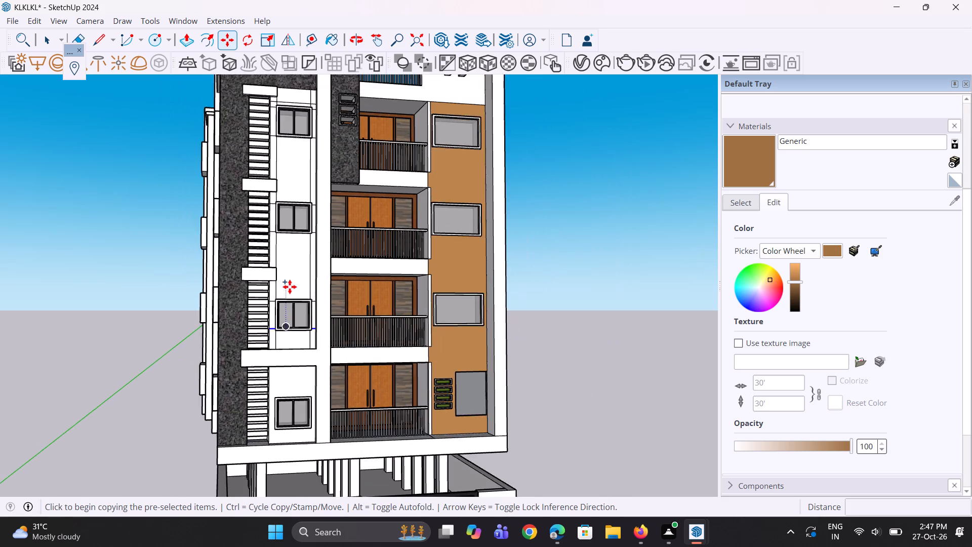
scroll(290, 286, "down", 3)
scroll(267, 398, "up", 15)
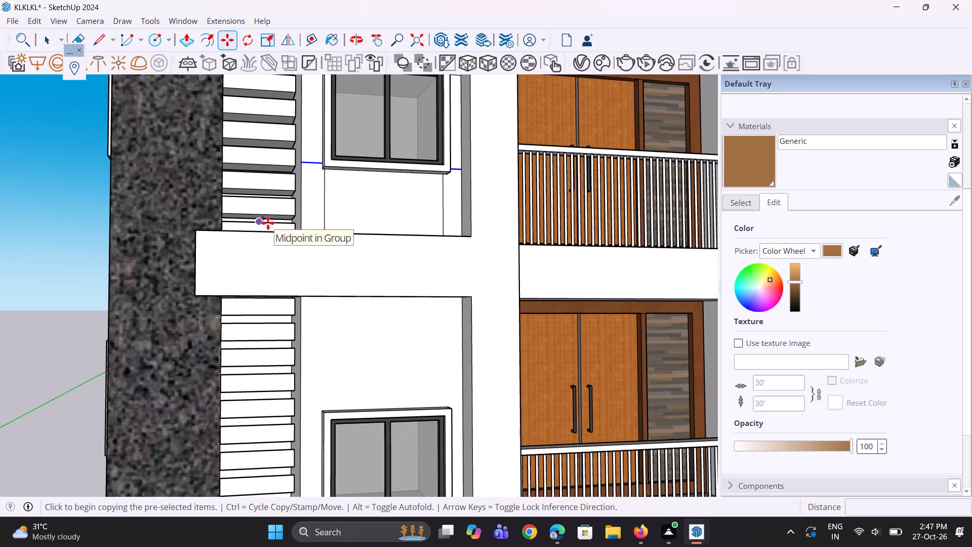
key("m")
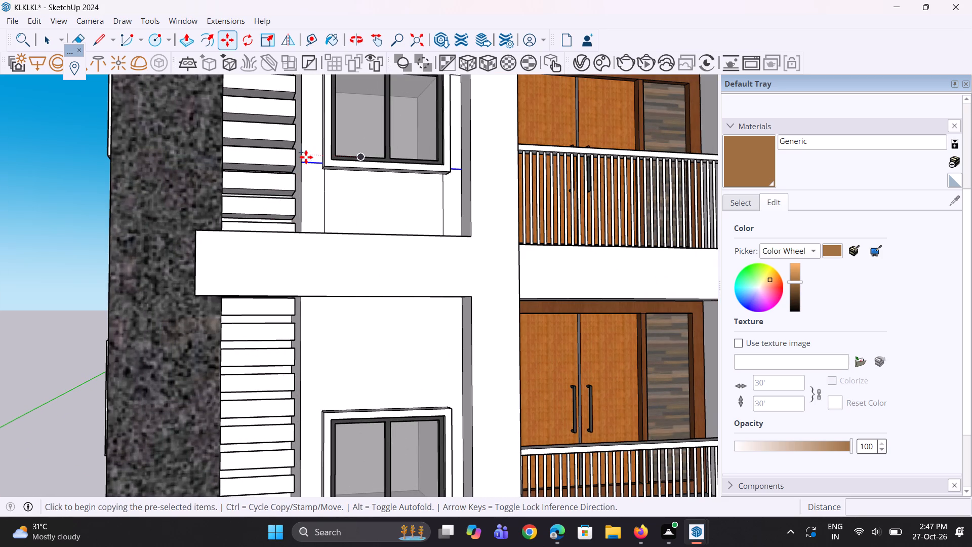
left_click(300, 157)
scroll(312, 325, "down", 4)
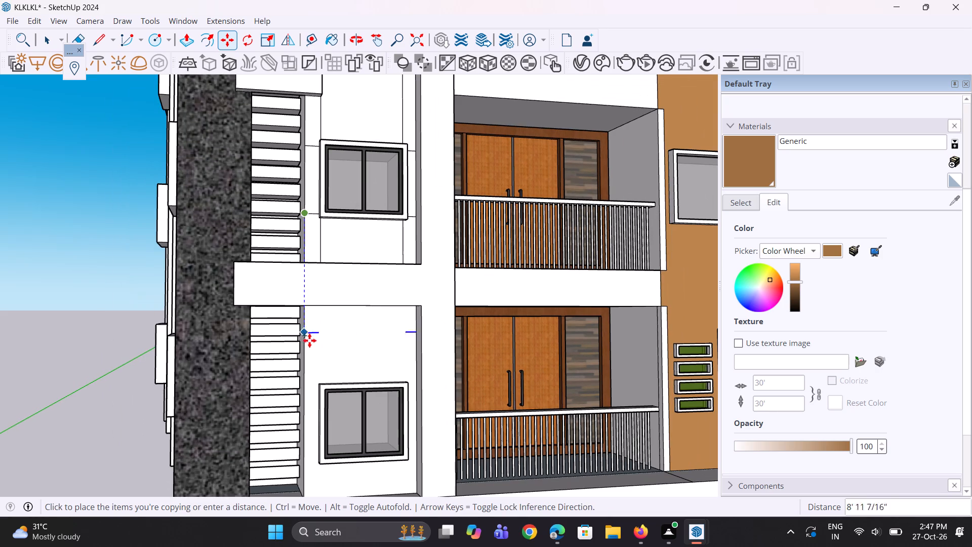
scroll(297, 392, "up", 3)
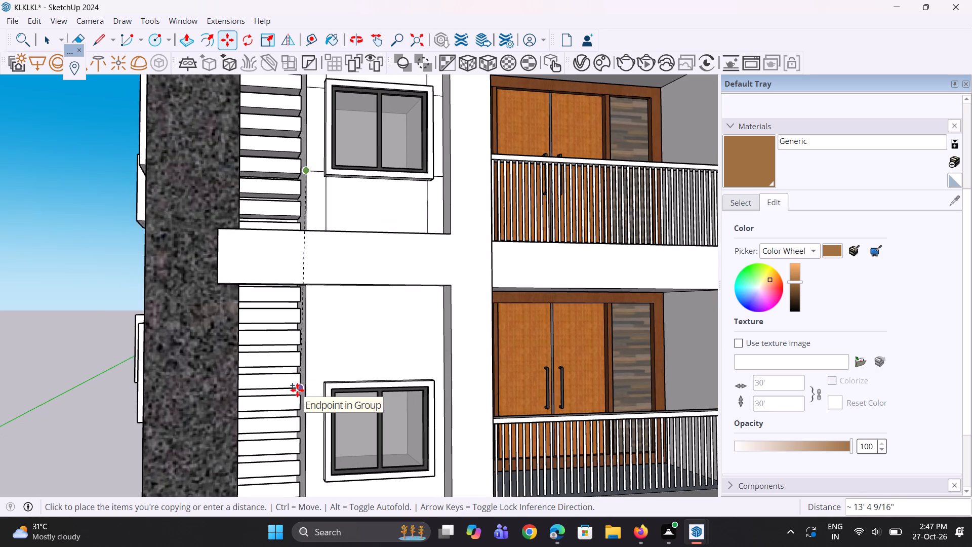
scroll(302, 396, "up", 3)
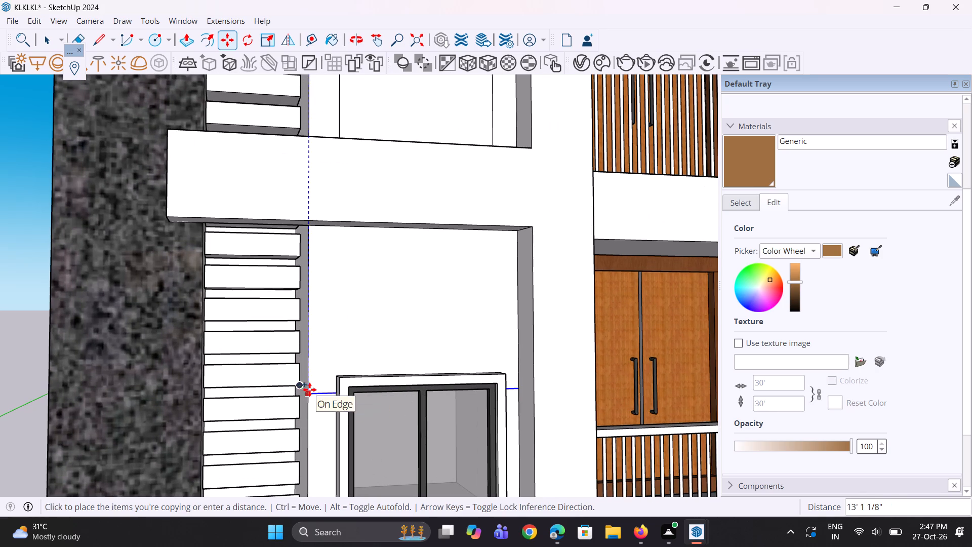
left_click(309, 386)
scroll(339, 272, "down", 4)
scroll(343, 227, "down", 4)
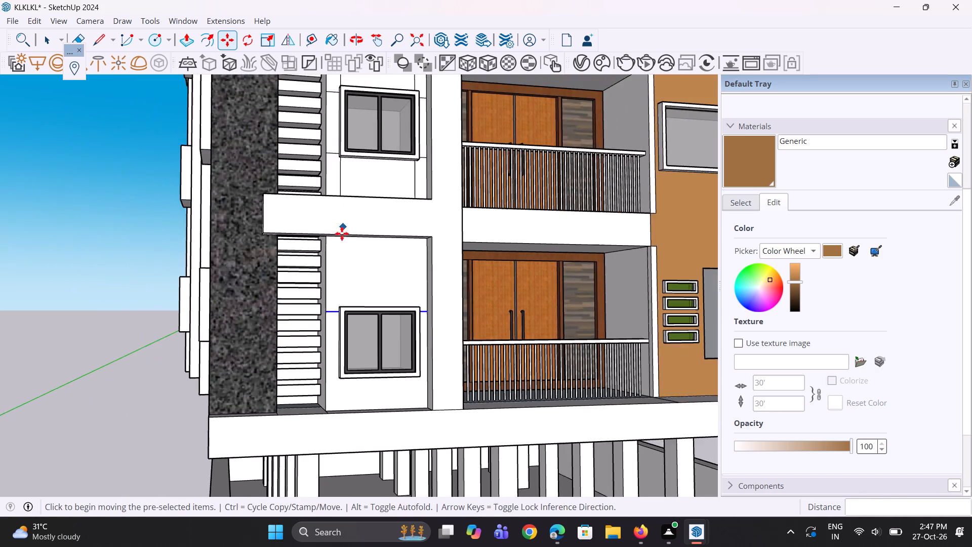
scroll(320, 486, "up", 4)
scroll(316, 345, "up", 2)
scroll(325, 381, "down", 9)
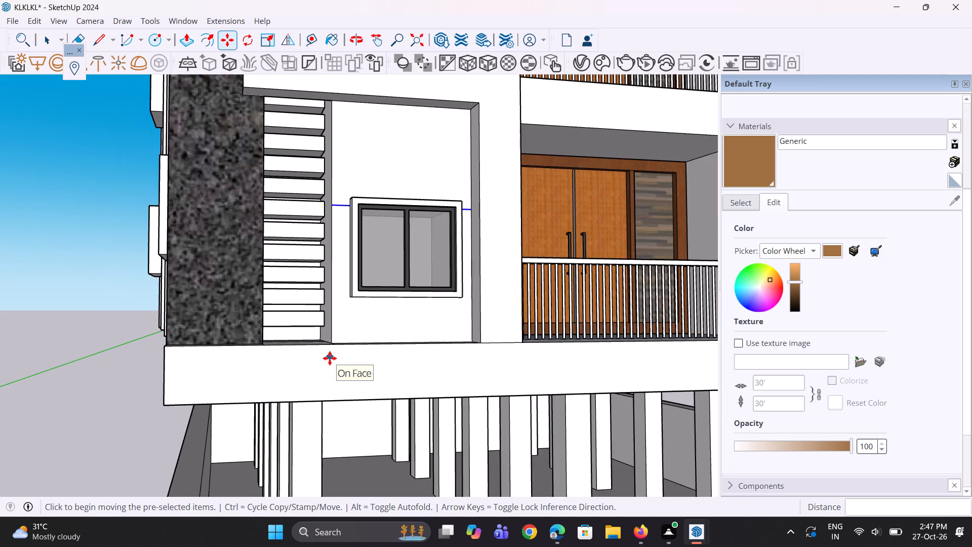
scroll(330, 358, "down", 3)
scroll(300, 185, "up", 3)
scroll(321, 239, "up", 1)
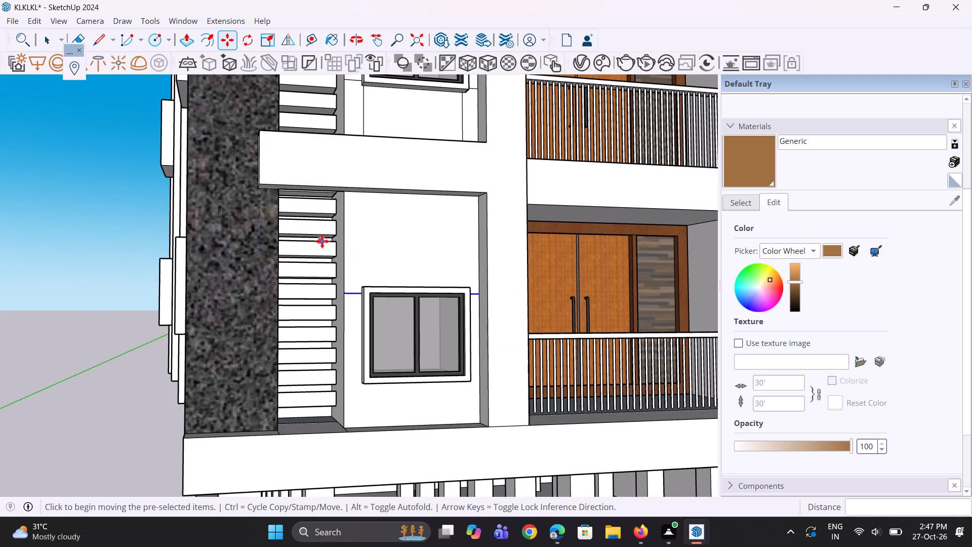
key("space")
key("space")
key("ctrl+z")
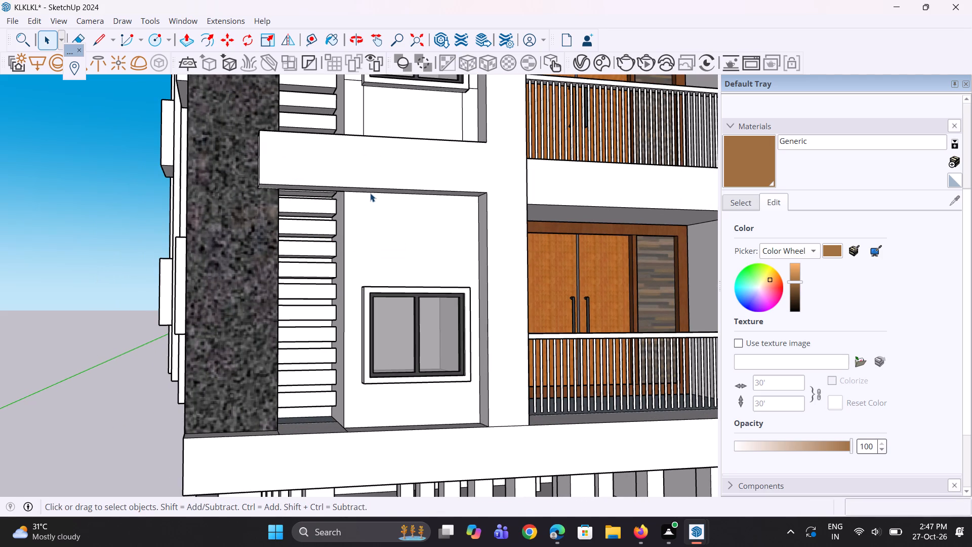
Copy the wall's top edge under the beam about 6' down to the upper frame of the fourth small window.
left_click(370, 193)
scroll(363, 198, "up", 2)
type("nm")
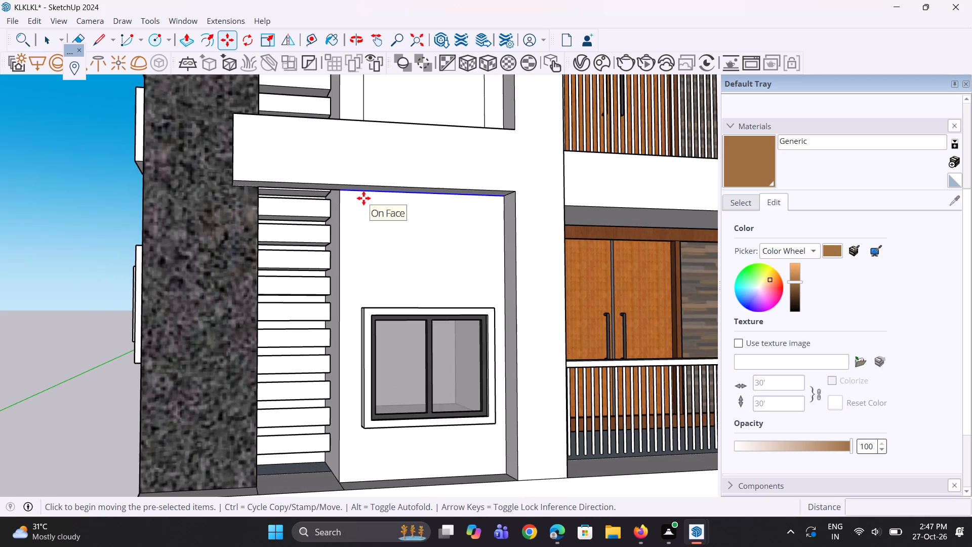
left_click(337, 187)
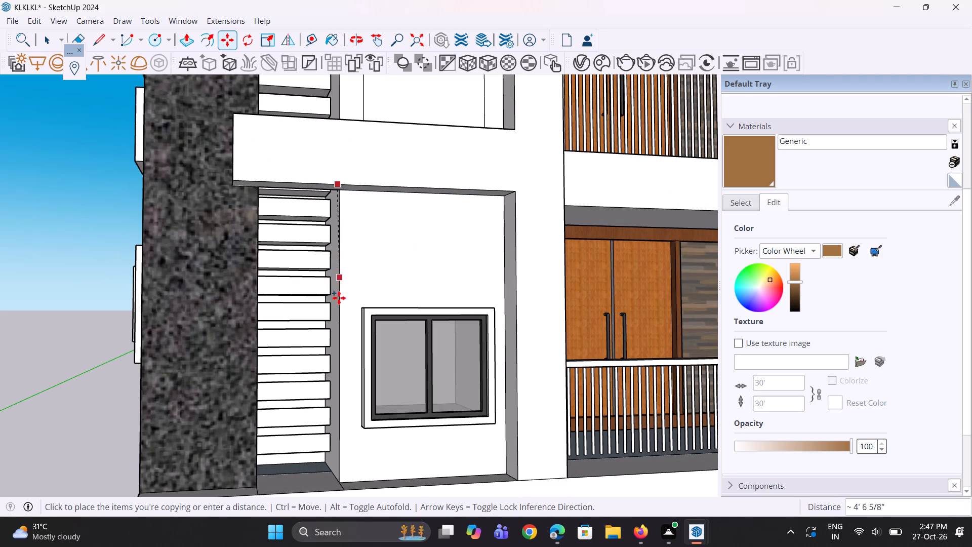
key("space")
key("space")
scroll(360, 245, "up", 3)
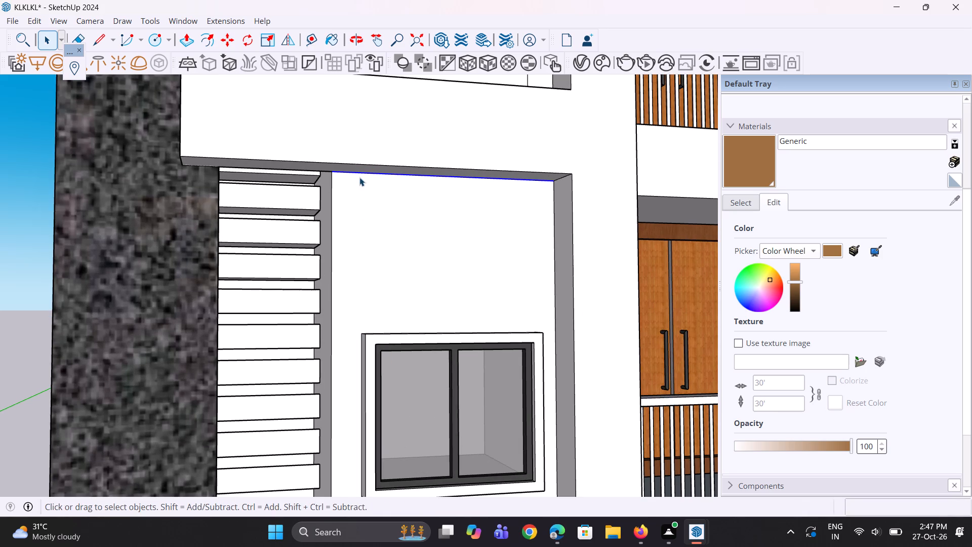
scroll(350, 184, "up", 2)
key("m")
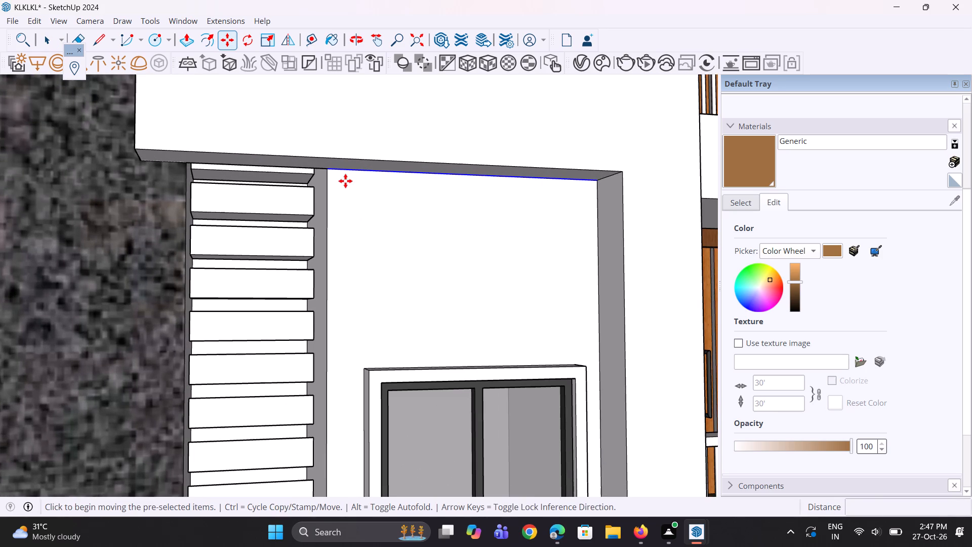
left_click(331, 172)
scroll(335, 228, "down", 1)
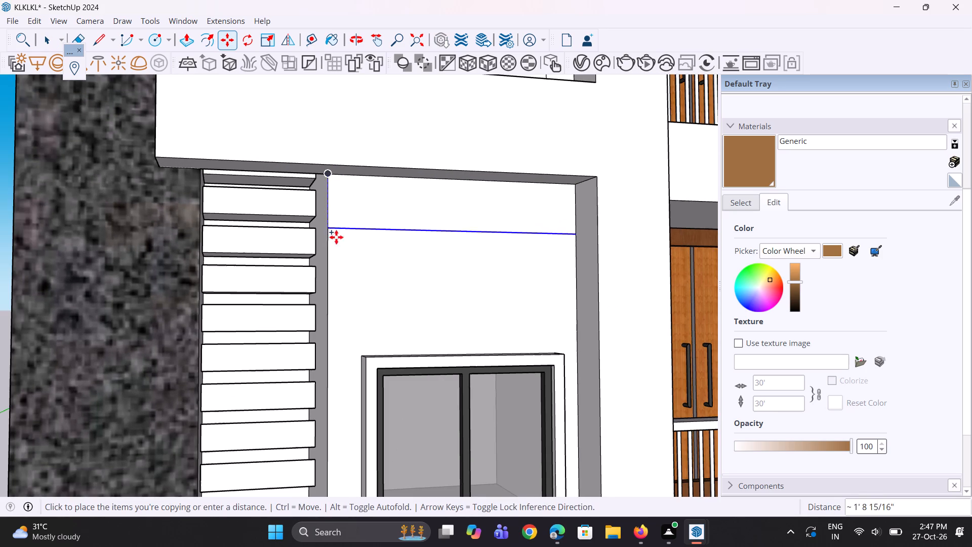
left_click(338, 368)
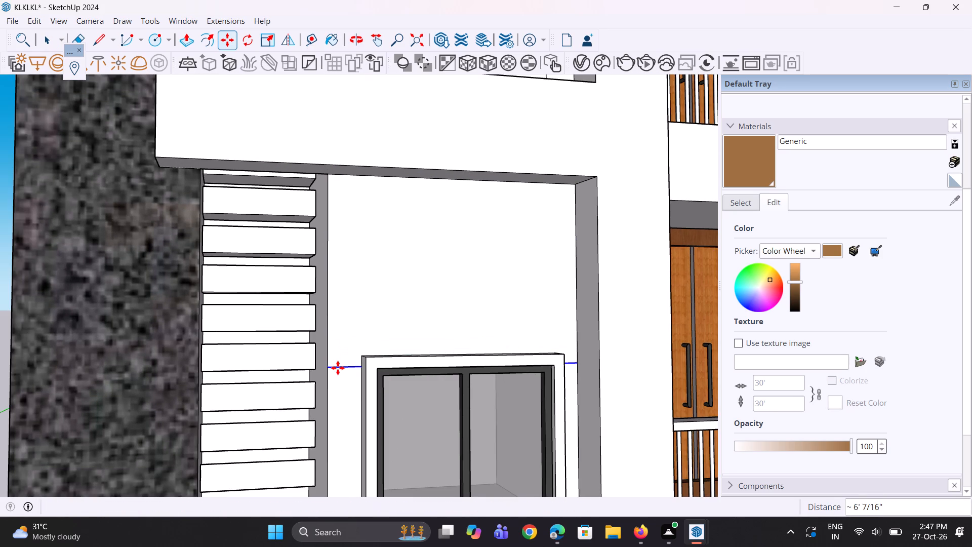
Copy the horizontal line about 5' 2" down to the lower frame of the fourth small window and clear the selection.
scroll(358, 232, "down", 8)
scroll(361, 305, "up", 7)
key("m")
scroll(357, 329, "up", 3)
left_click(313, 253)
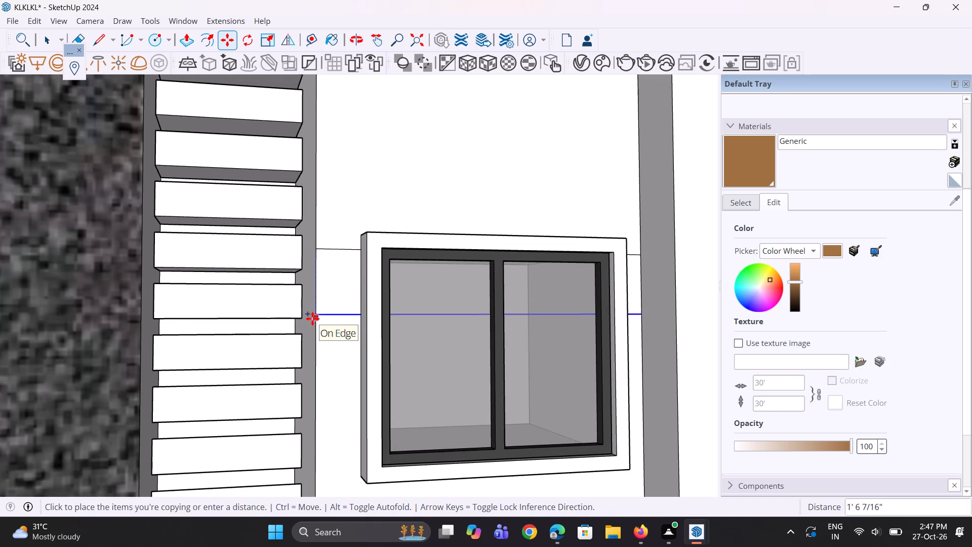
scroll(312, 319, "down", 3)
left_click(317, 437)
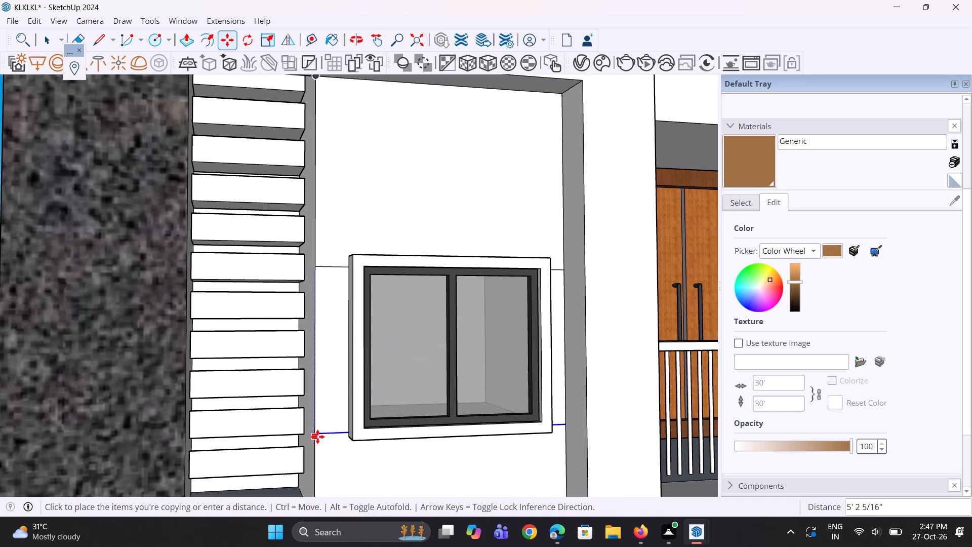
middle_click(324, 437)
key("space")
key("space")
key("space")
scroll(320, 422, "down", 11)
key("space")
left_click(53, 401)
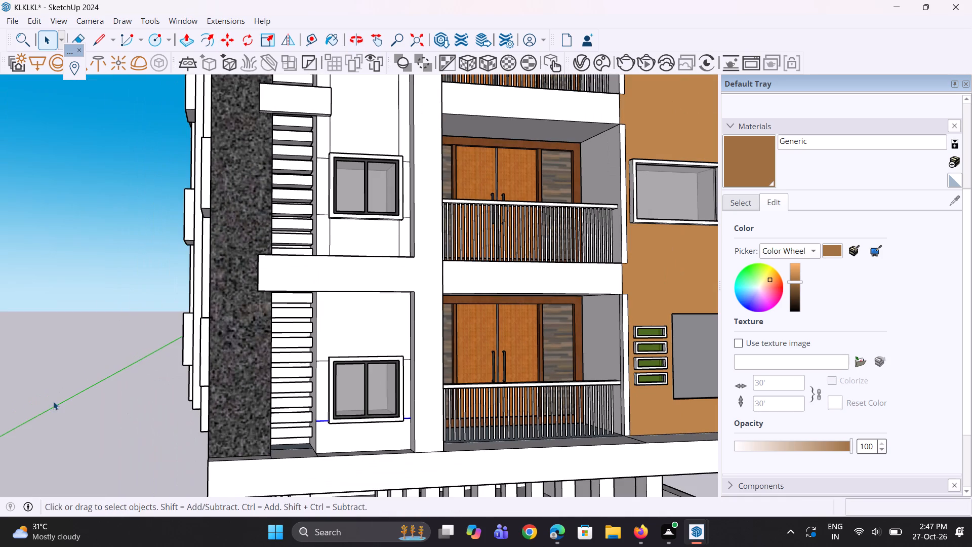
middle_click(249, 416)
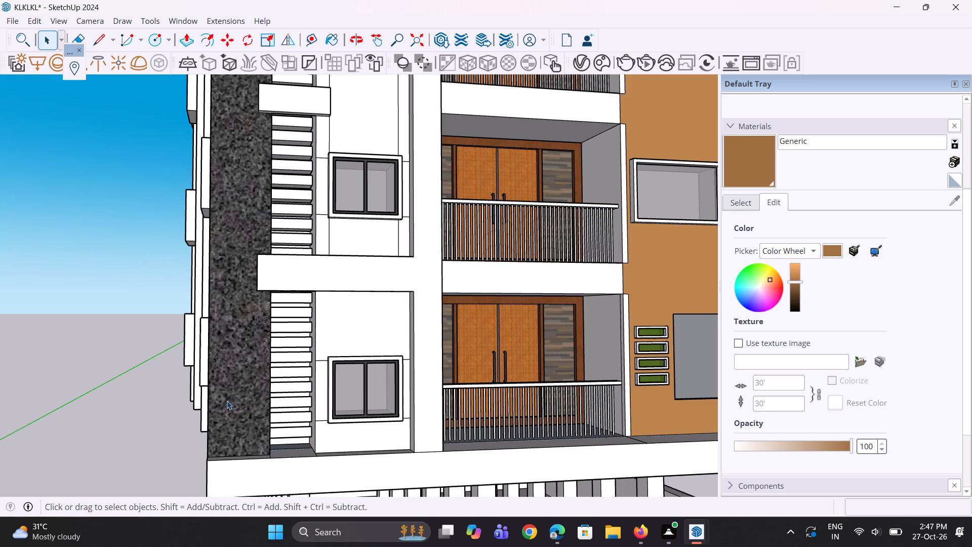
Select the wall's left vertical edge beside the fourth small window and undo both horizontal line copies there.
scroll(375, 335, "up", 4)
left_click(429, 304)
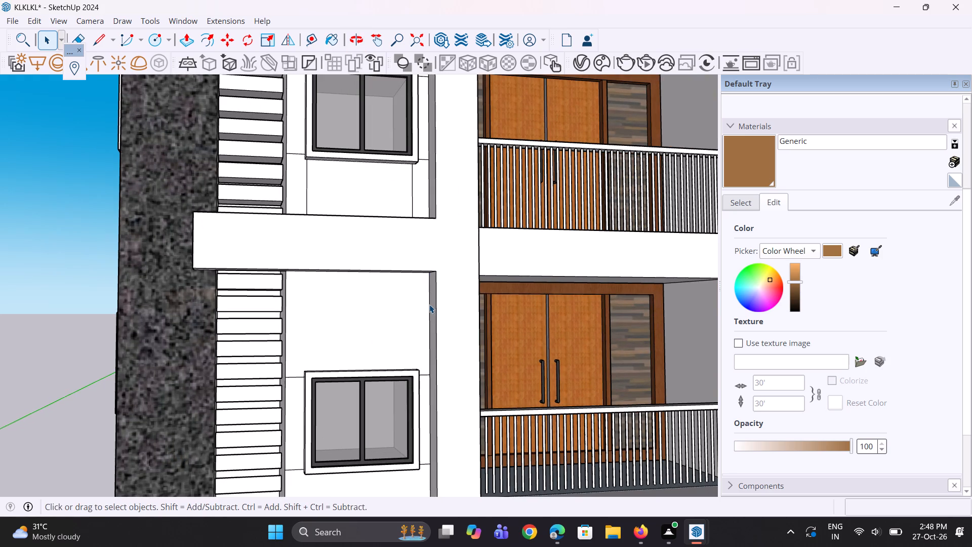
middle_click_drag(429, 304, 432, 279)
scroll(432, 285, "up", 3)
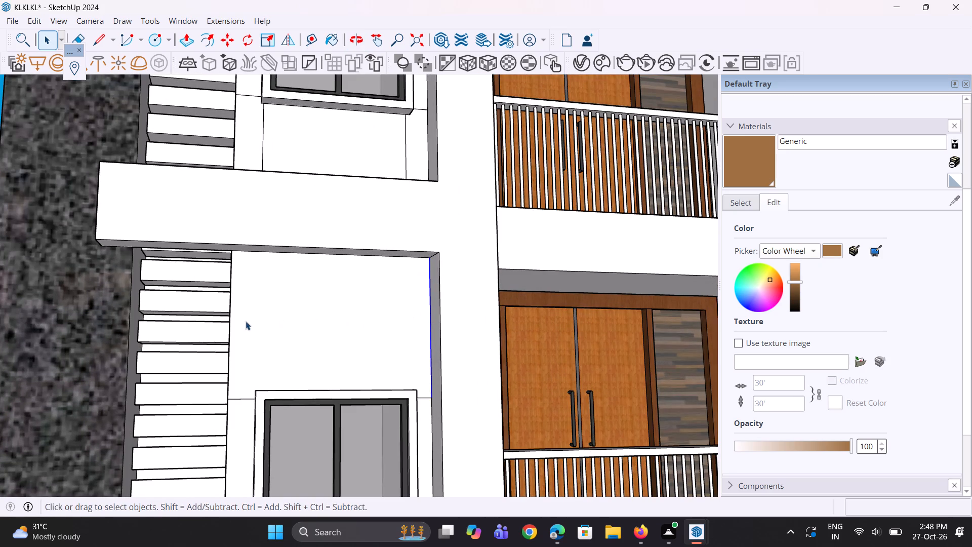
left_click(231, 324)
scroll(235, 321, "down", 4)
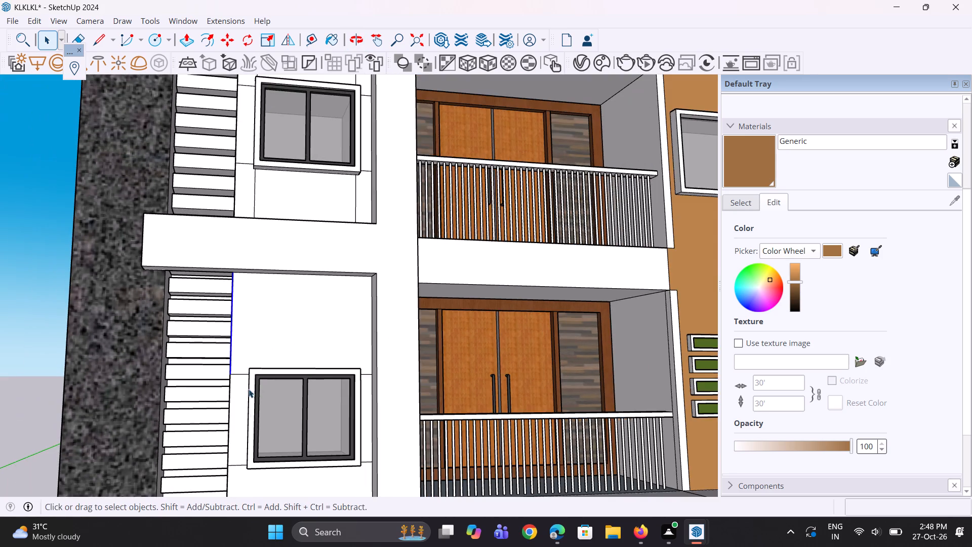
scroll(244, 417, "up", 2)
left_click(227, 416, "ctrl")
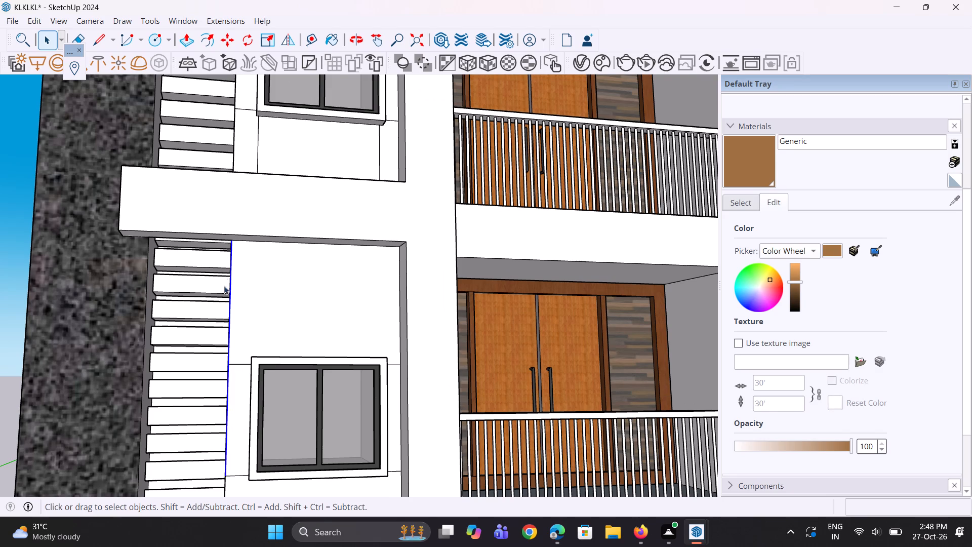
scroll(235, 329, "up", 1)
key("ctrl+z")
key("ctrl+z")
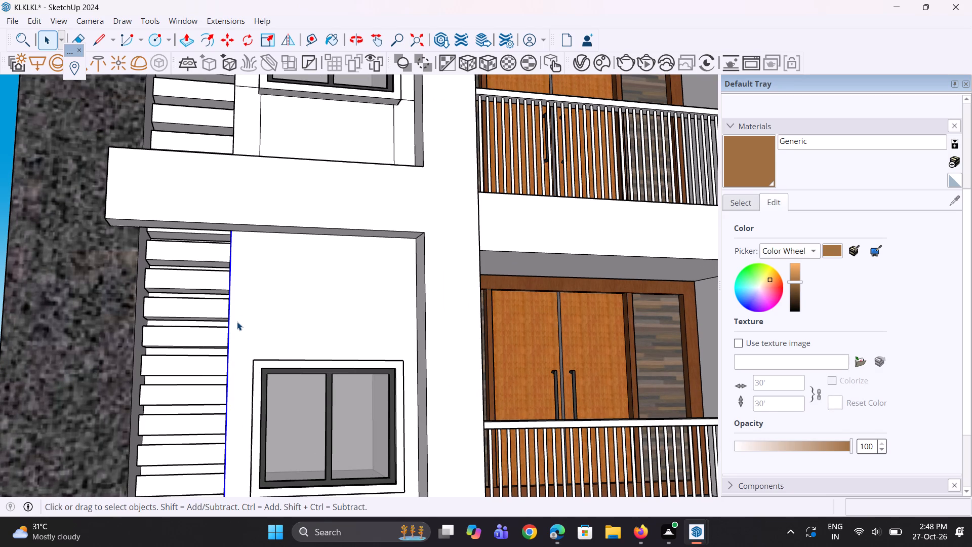
Copy the wall's left vertical edge about 1' 3" across to the left frame of the fourth small window.
key("m")
scroll(207, 250, "up", 1)
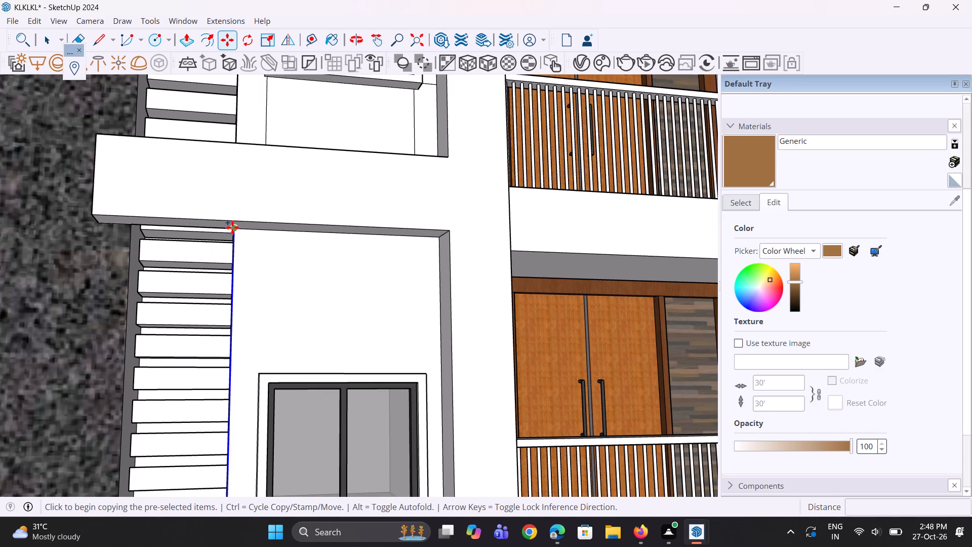
left_click(232, 227)
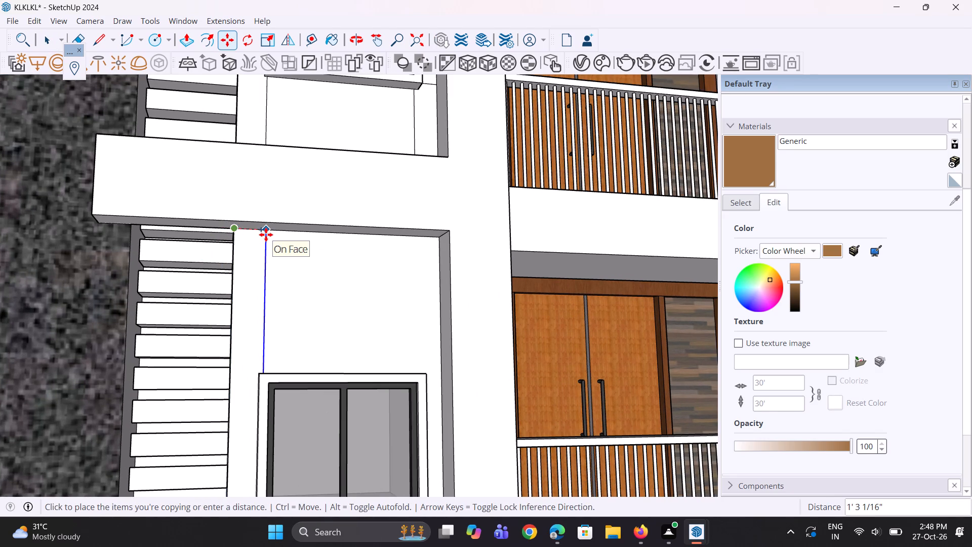
left_click(266, 235)
Copy the new vertical line about 6' 4" across to the right frame of the fourth small window.
key("m")
scroll(266, 235, "up", 1)
left_click(266, 235)
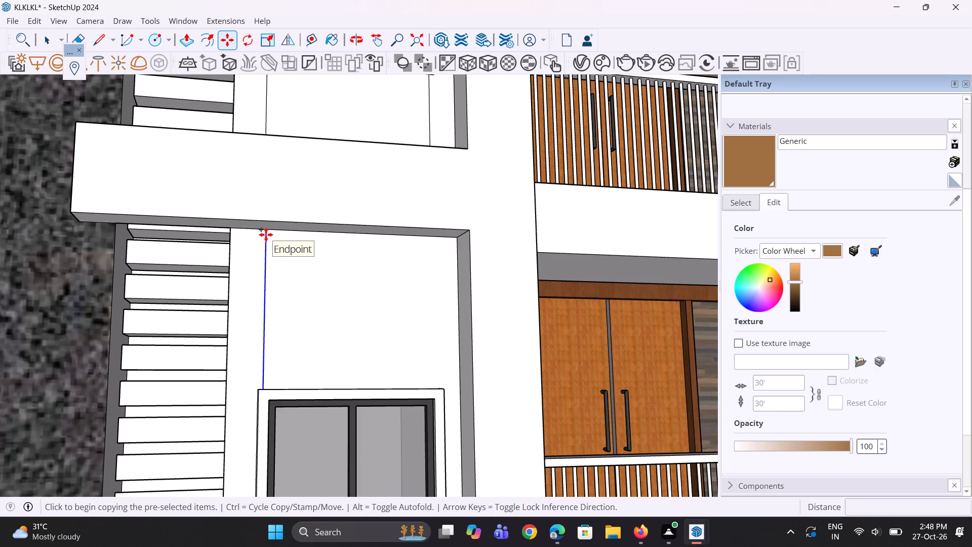
left_click(434, 237)
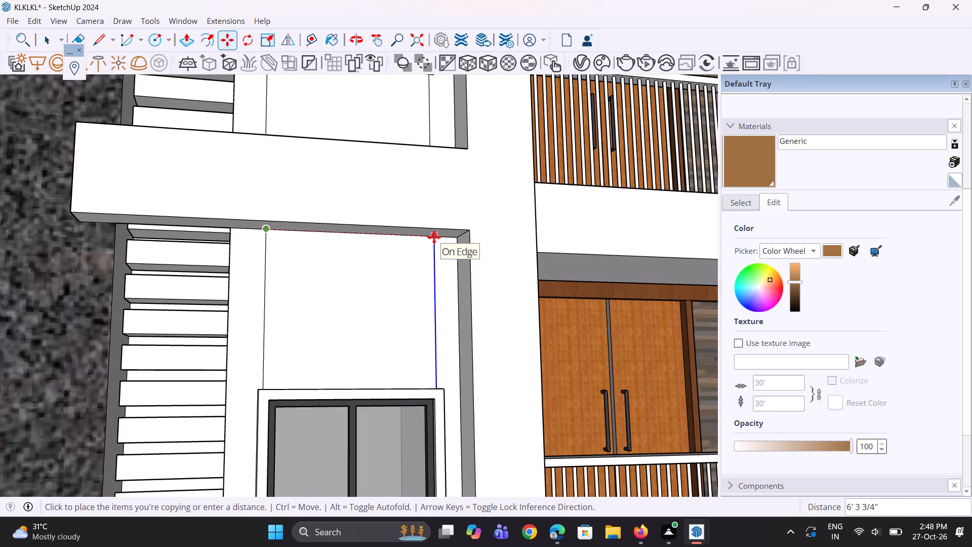
scroll(359, 275, "down", 5)
scroll(346, 306, "up", 1)
middle_click_drag(346, 306, 270, 306)
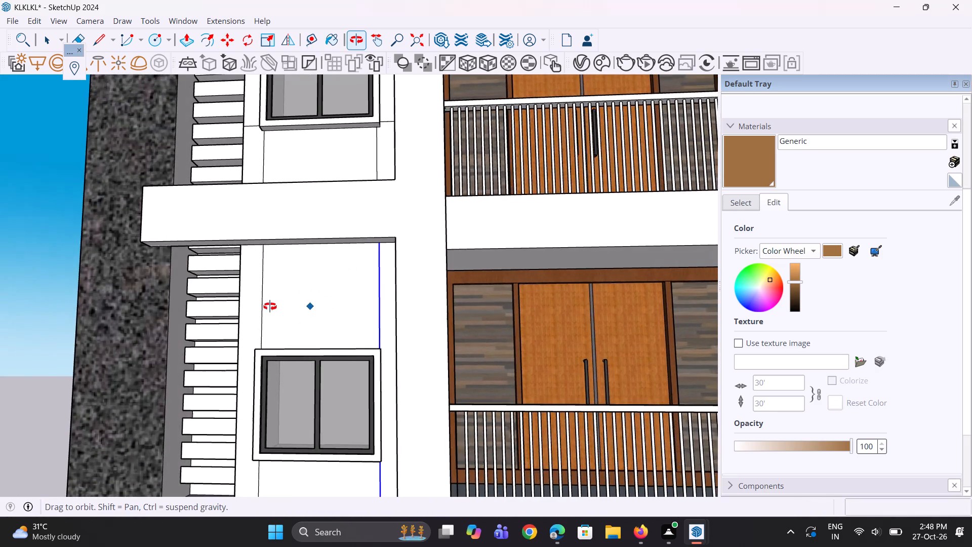
middle_click_drag(270, 306, 331, 300)
key("space")
key("space")
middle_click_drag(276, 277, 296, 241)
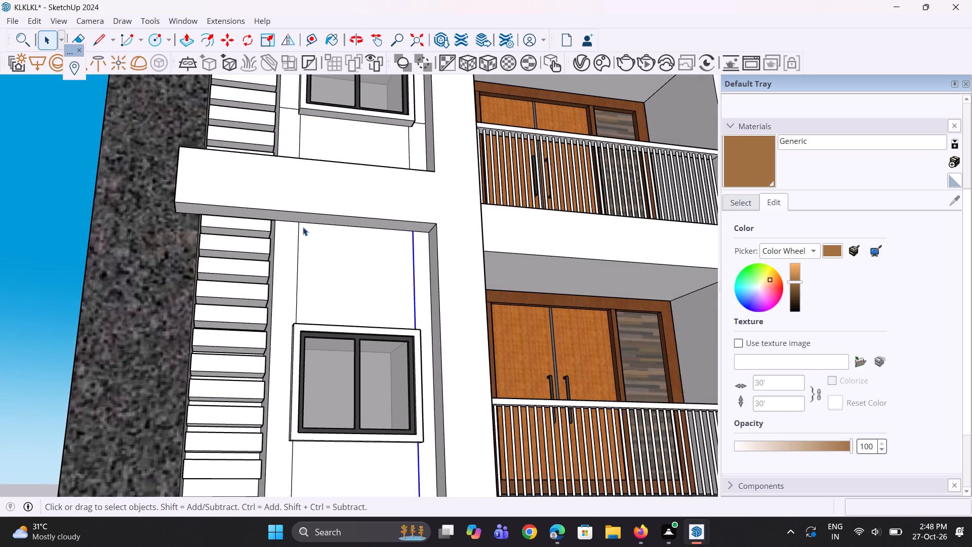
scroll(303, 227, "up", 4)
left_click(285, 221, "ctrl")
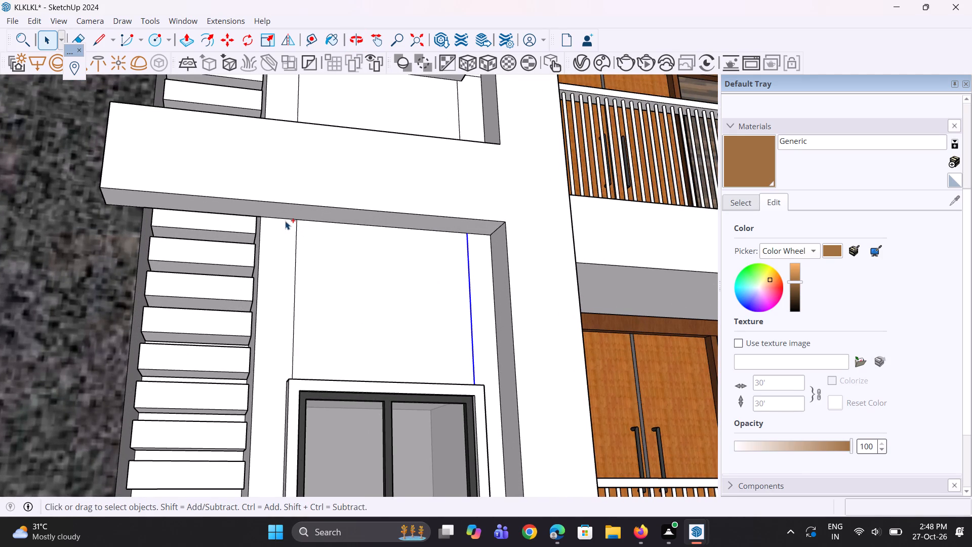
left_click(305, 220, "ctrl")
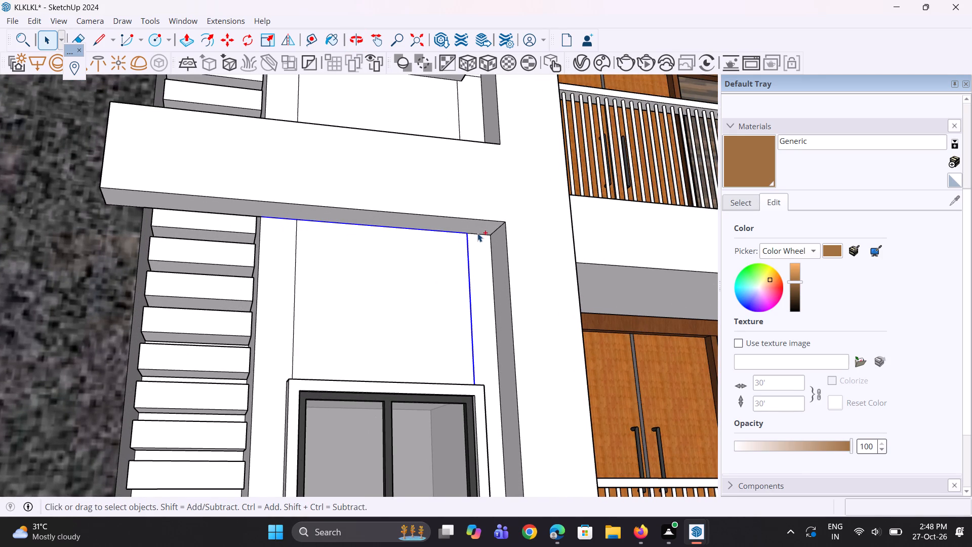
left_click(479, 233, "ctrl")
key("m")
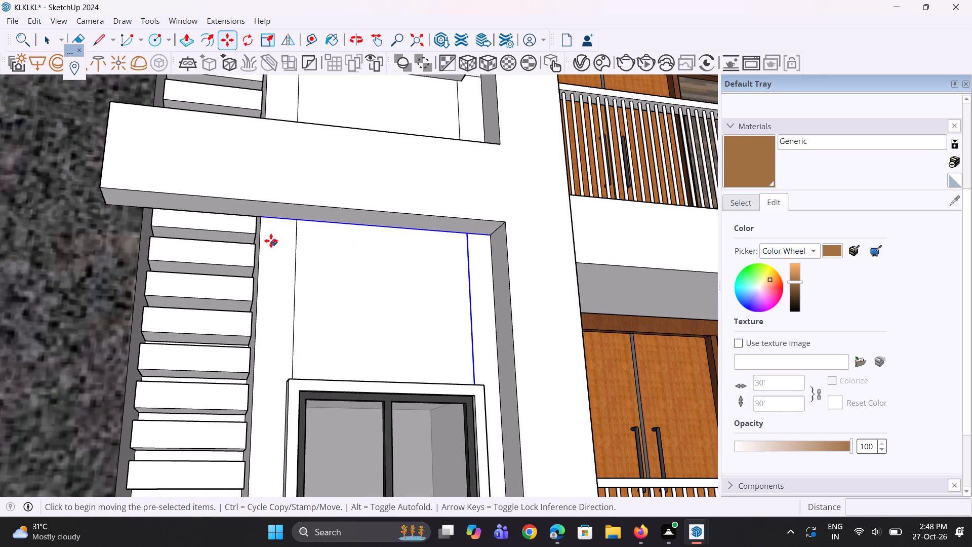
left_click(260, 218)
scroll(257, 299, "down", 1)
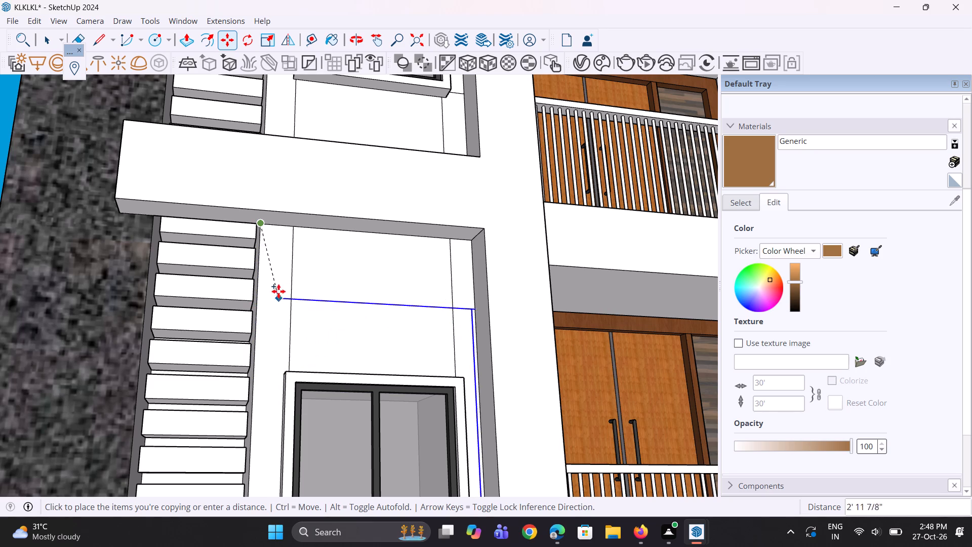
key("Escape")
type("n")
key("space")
Copy the wall's top edge segments under the beam about 6' 1" down to the upper frame of the fourth small window.
scroll(251, 283, "up", 2)
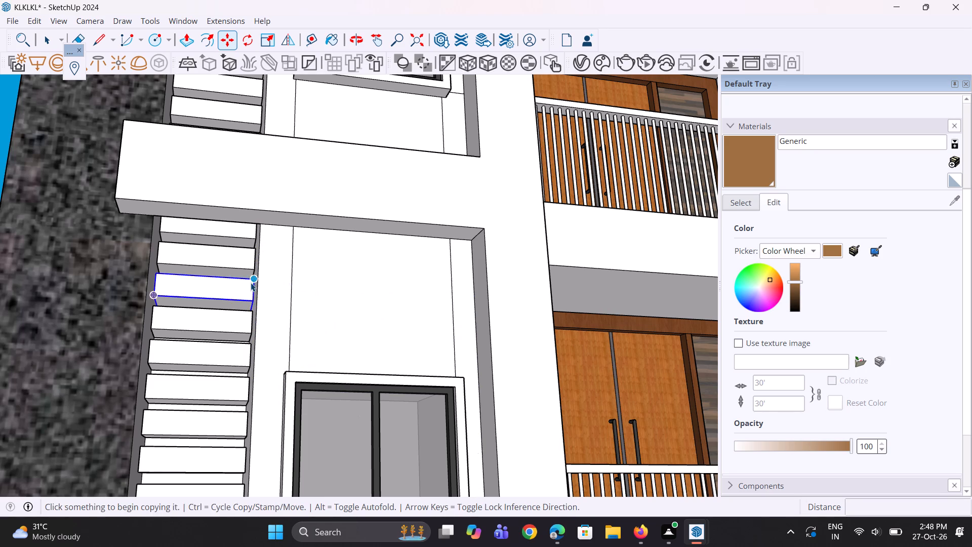
key("n")
key("n")
key("space")
scroll(291, 230, "up", 1)
key("space")
left_click(280, 207)
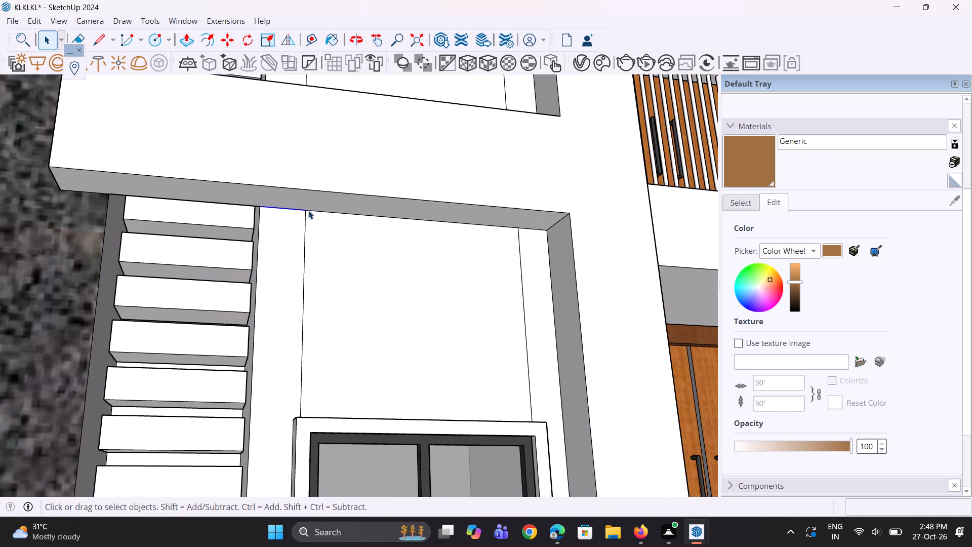
scroll(309, 210, "up", 2)
left_click(311, 210, "ctrl")
left_click(572, 234, "ctrl")
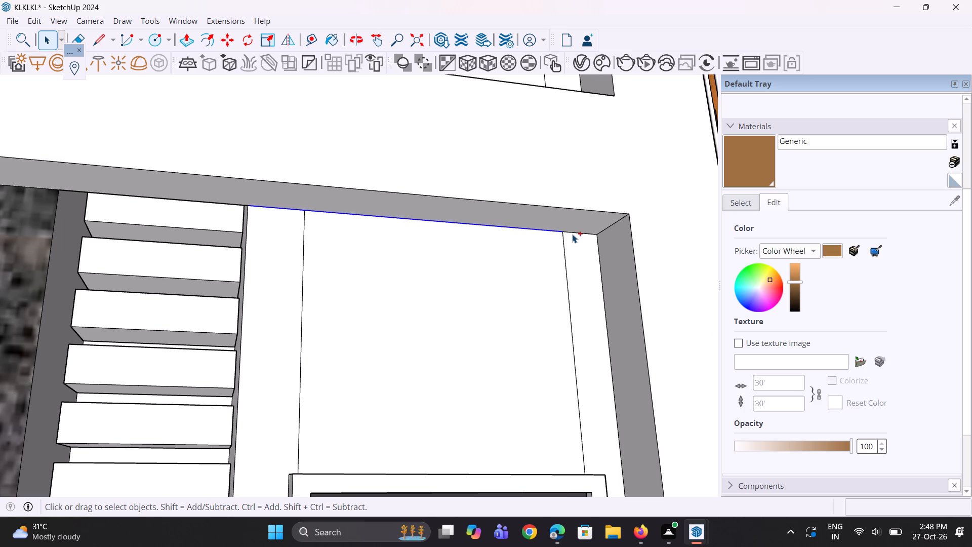
scroll(577, 222, "down", 3)
key("m")
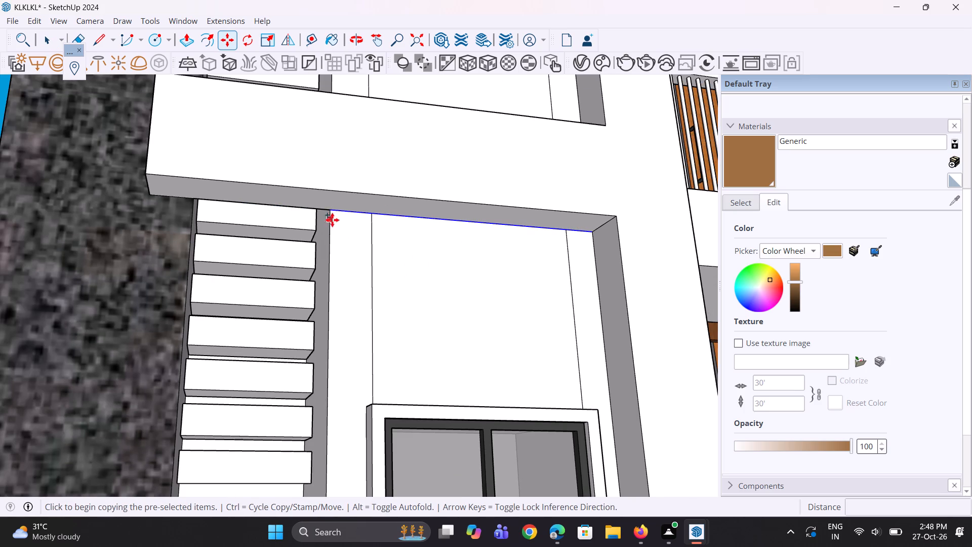
left_click(329, 213)
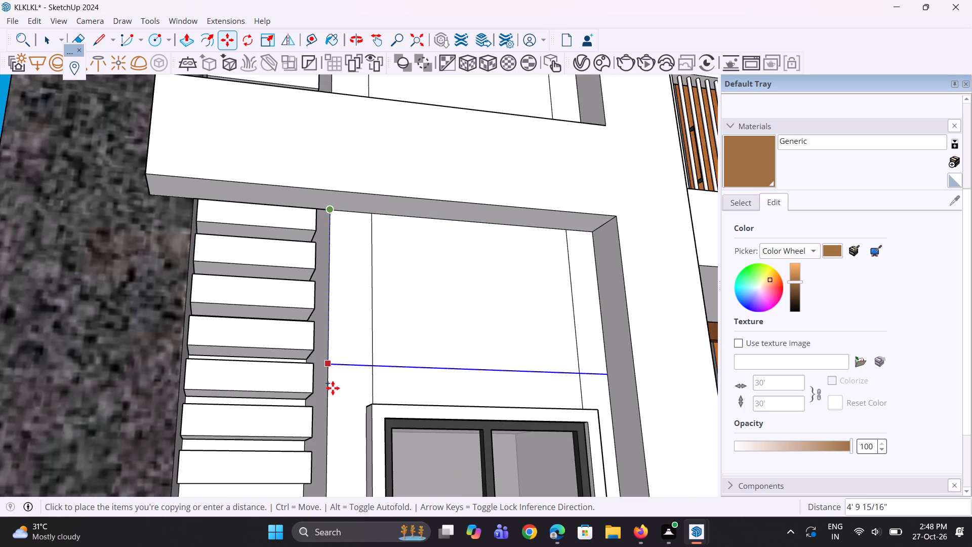
left_click(329, 420)
Copy the new horizontal line about 5' down to the lower frame of the fourth small window.
scroll(329, 420, "down", 13)
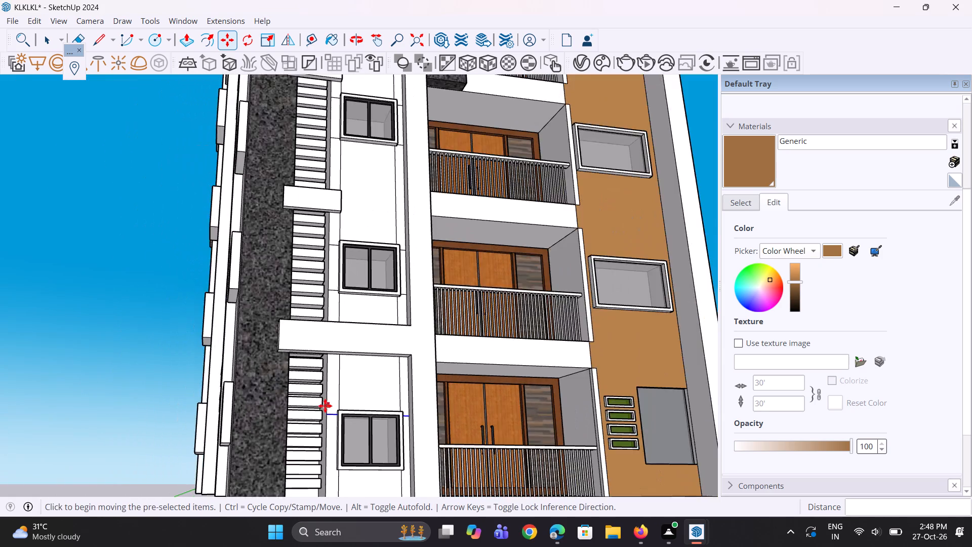
scroll(325, 406, "down", 5)
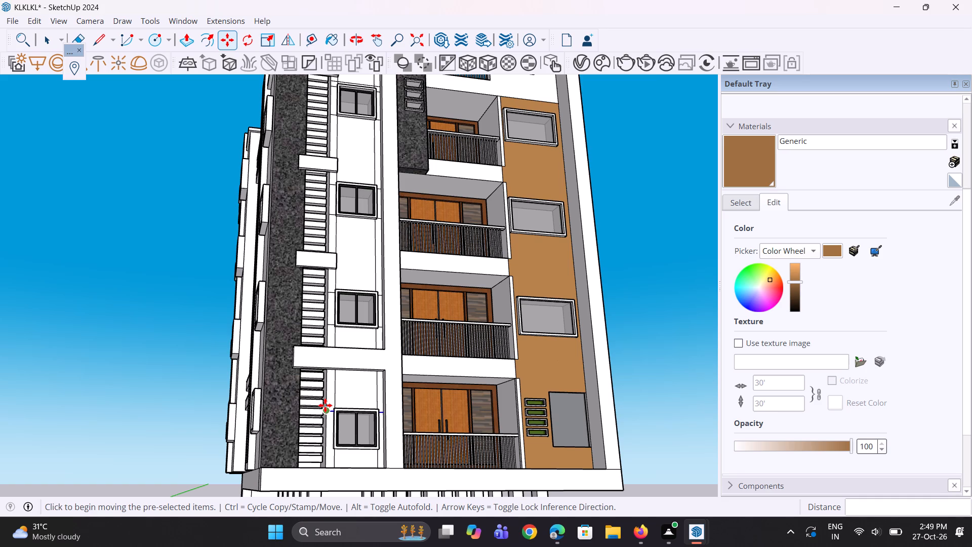
scroll(335, 258, "down", 5)
scroll(361, 345, "up", 14)
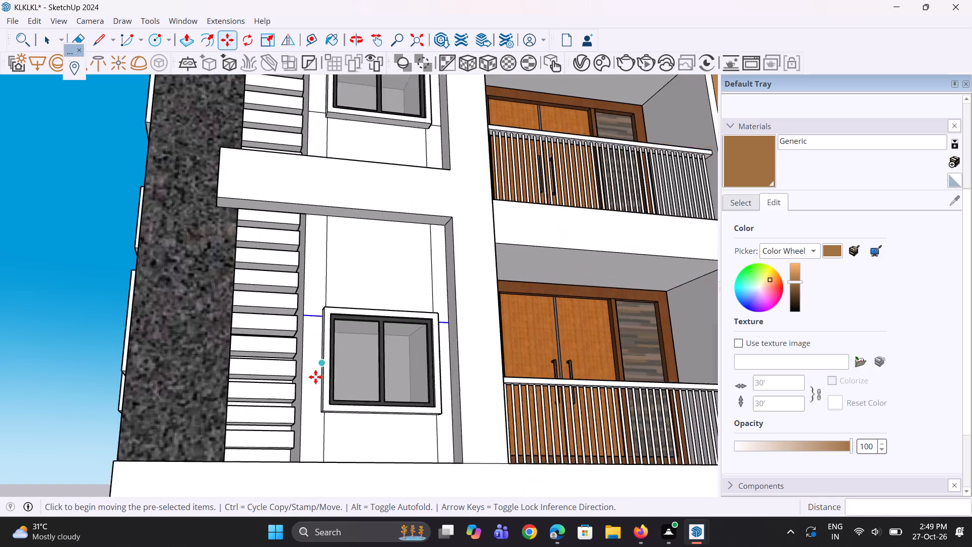
scroll(315, 377, "up", 1)
middle_click(315, 377)
key("m")
scroll(318, 380, "up", 5)
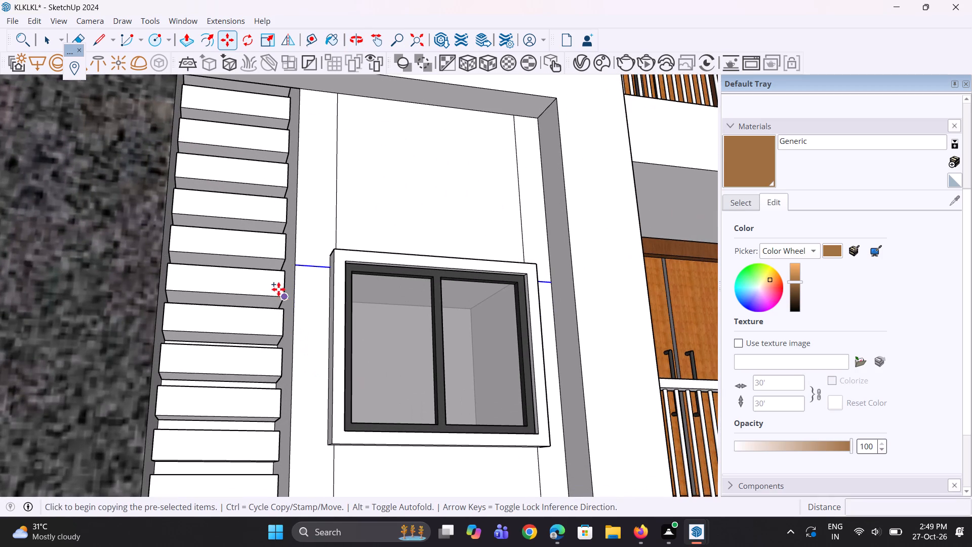
left_click(293, 267)
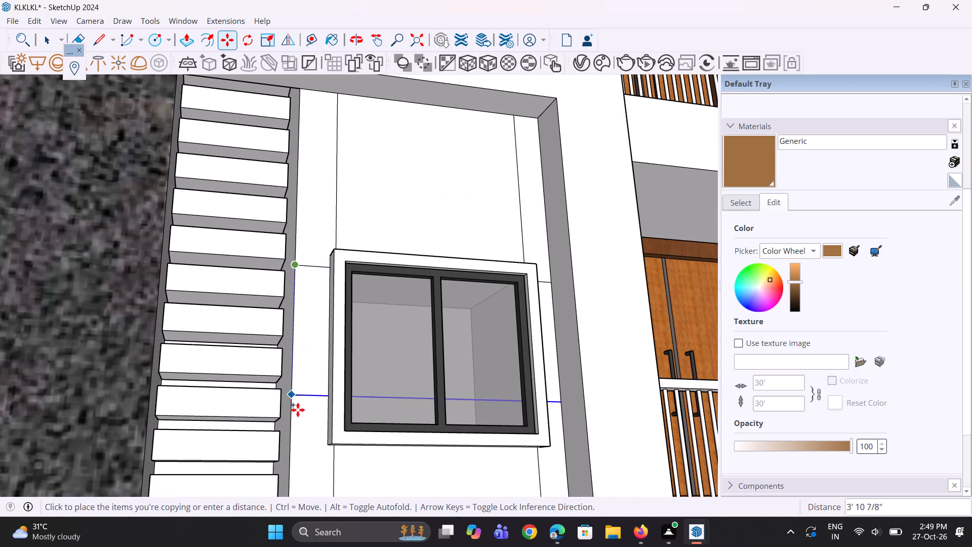
left_click(292, 434)
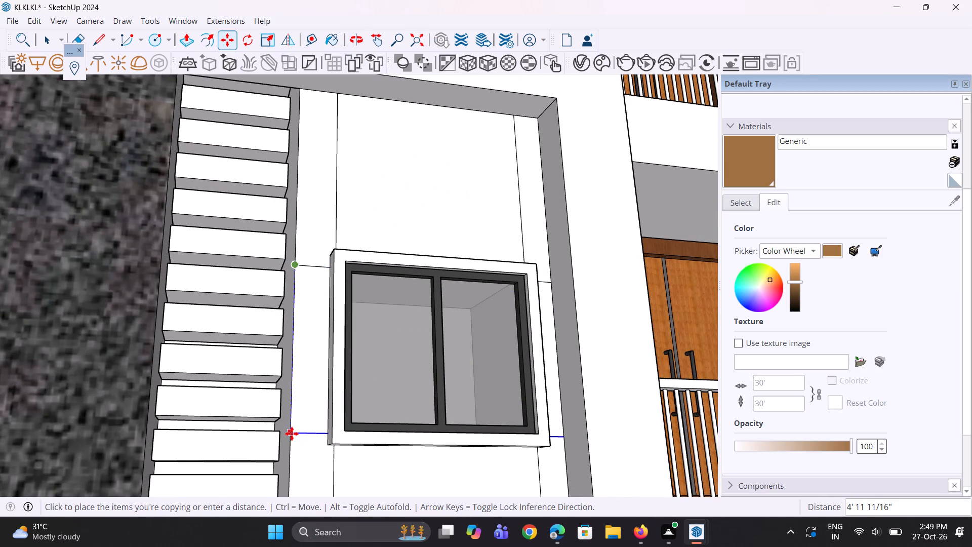
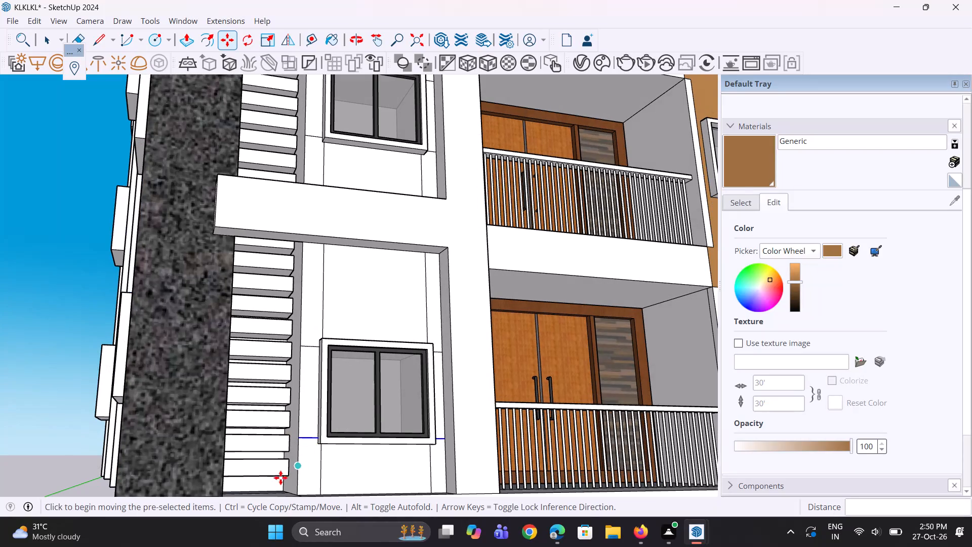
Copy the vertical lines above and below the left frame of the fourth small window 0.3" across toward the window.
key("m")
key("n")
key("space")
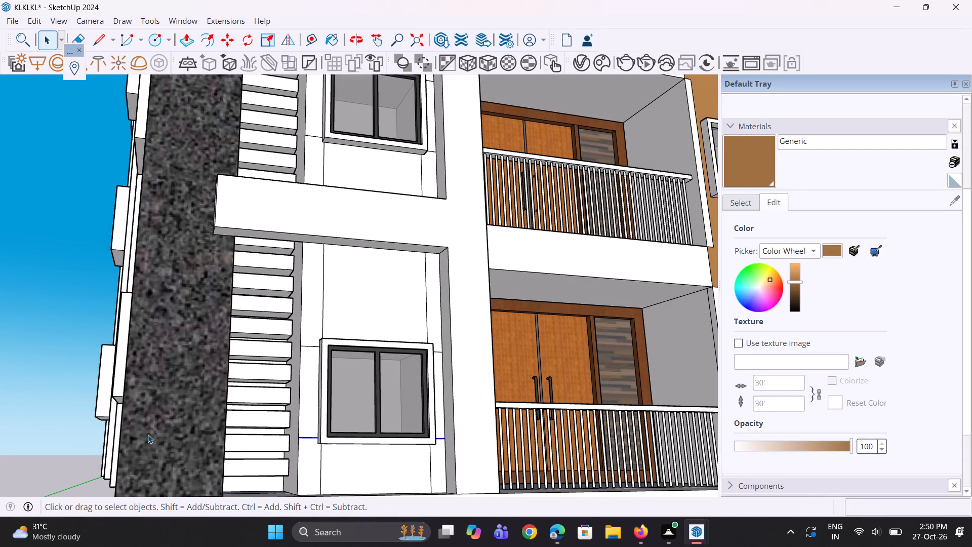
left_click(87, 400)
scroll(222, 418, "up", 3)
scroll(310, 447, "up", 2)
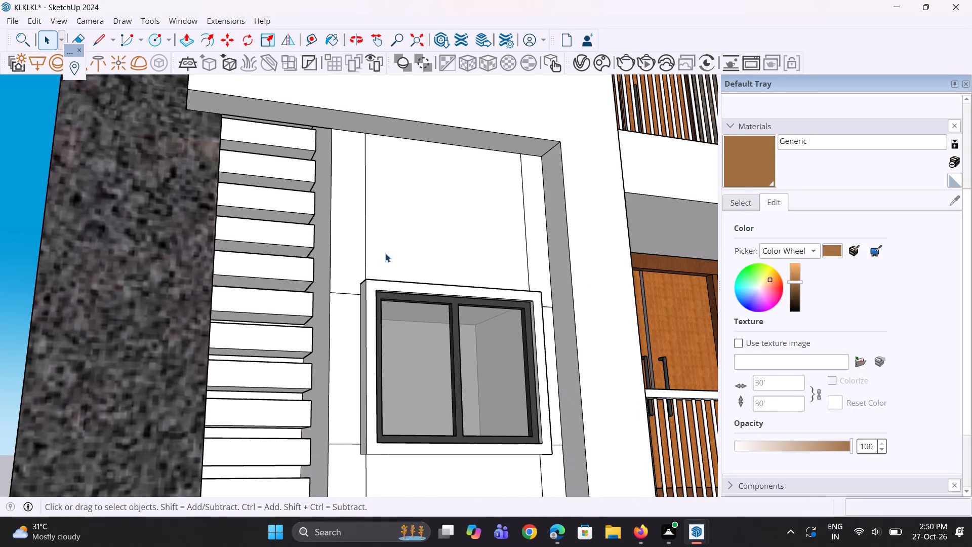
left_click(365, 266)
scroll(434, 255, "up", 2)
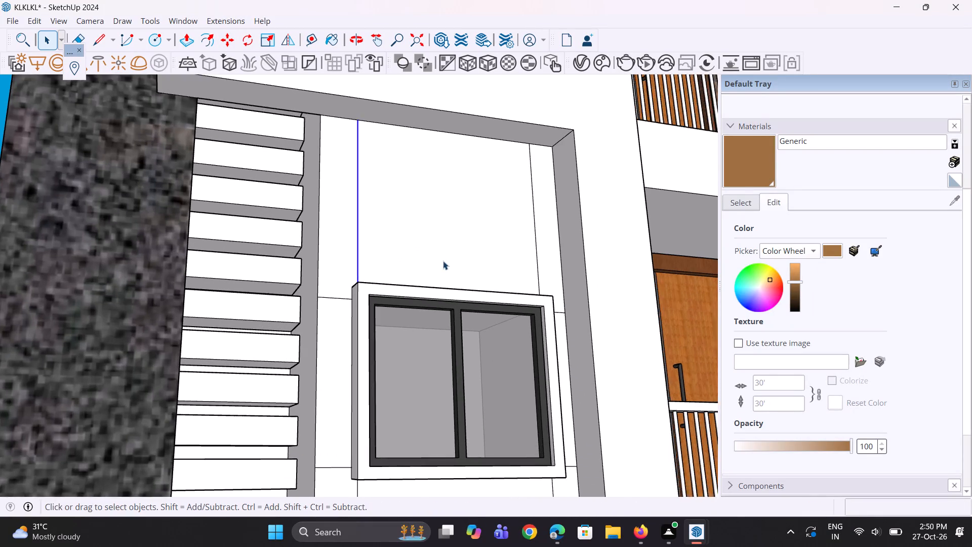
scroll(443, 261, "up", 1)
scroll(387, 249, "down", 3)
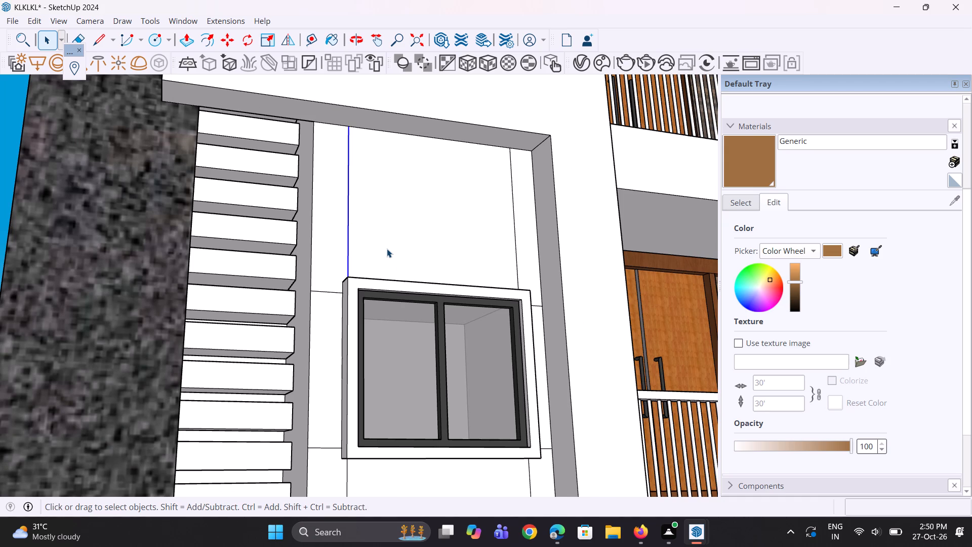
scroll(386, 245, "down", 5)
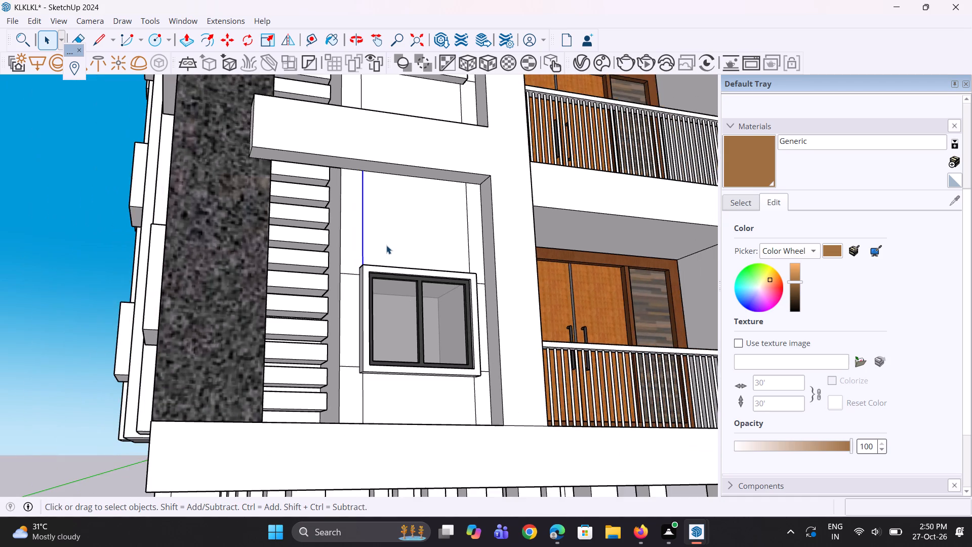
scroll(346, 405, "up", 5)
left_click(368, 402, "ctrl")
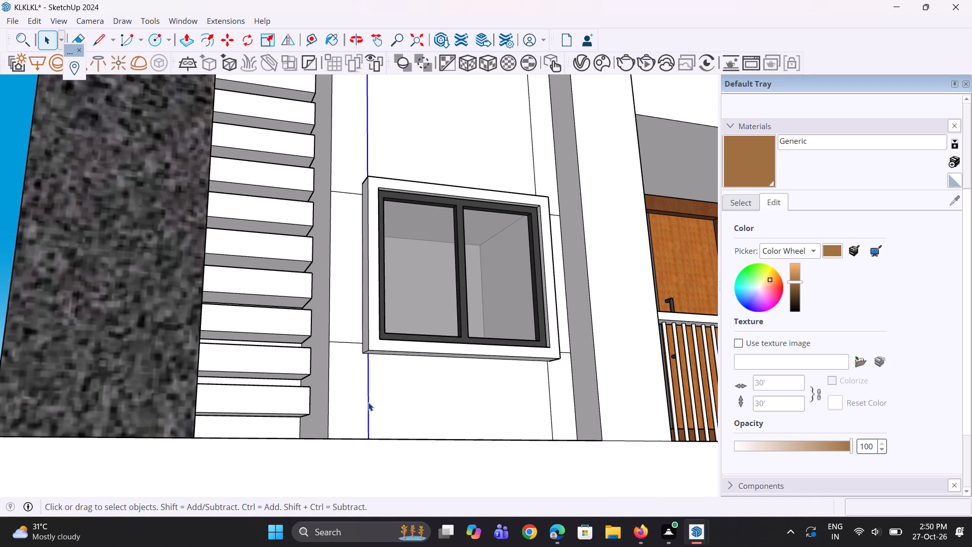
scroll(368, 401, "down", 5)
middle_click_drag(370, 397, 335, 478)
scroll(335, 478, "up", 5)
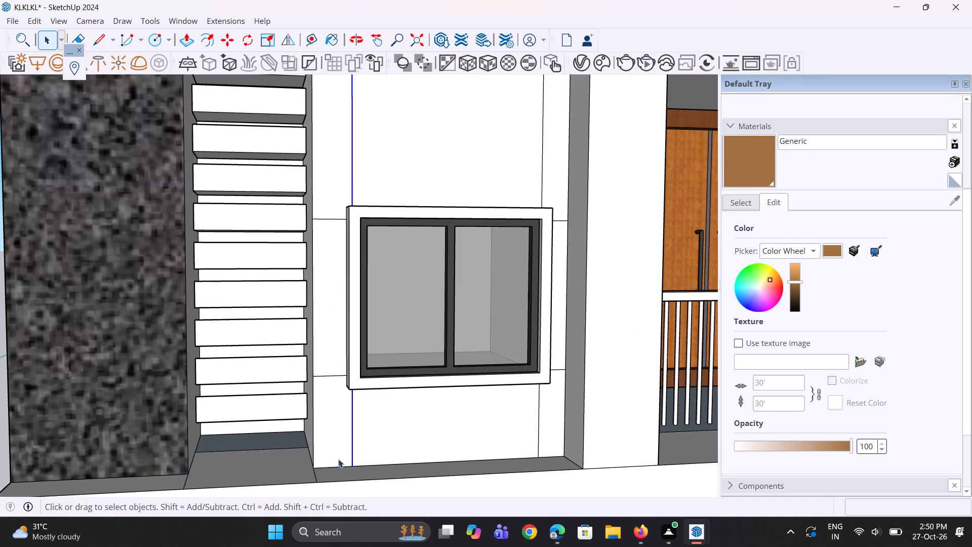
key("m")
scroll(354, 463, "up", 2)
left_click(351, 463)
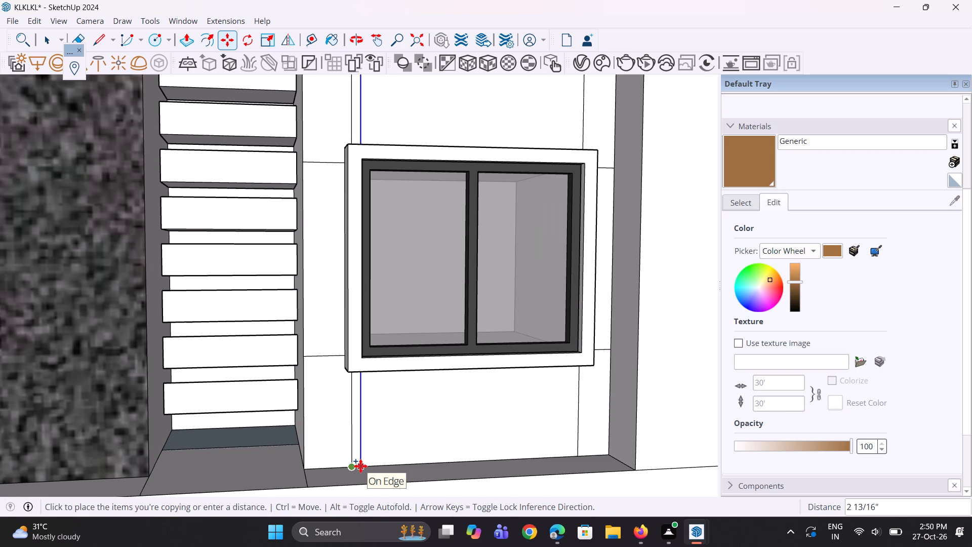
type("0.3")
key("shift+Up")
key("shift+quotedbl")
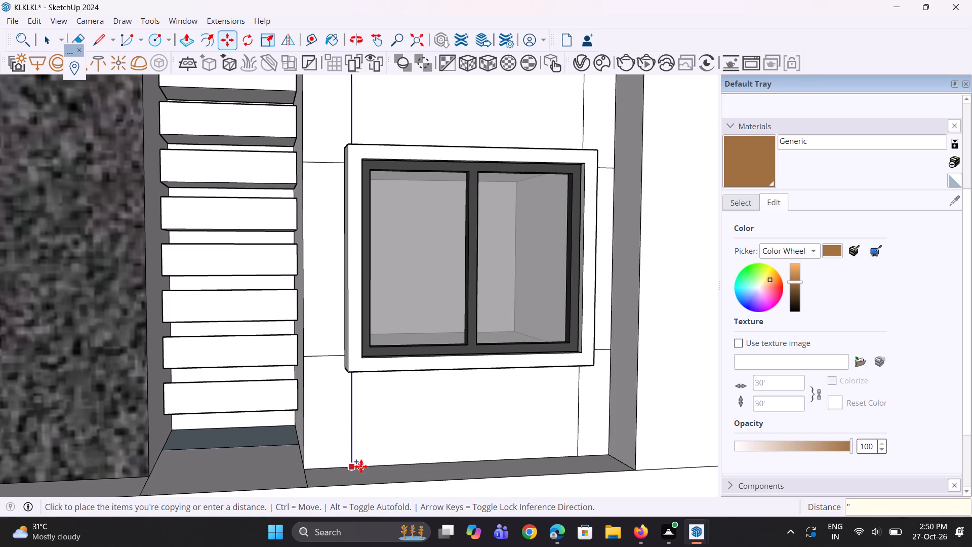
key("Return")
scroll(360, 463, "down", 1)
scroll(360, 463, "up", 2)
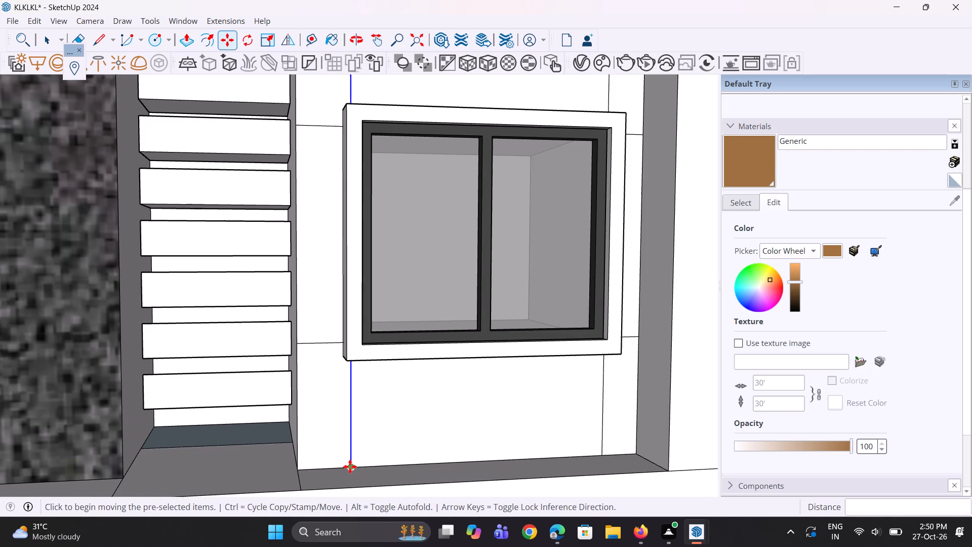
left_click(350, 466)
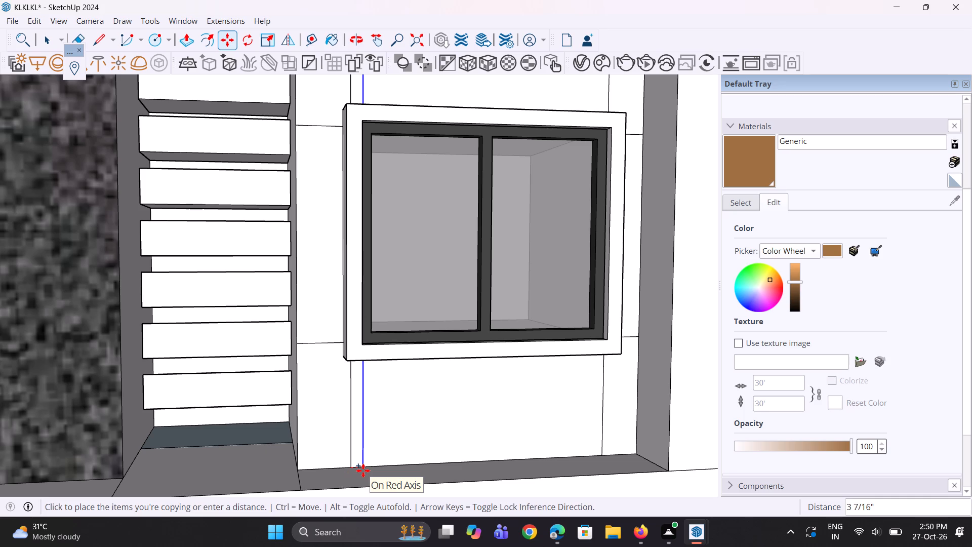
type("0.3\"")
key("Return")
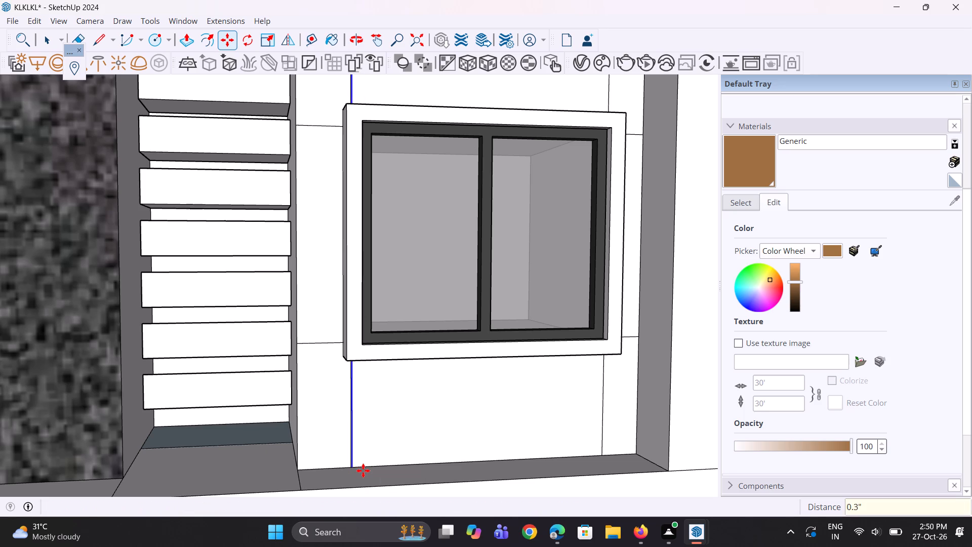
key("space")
Copy the vertical lines above and below the right frame of the fourth small window 0.5" inward.
scroll(360, 454, "down", 4)
key("space")
scroll(513, 415, "up", 5)
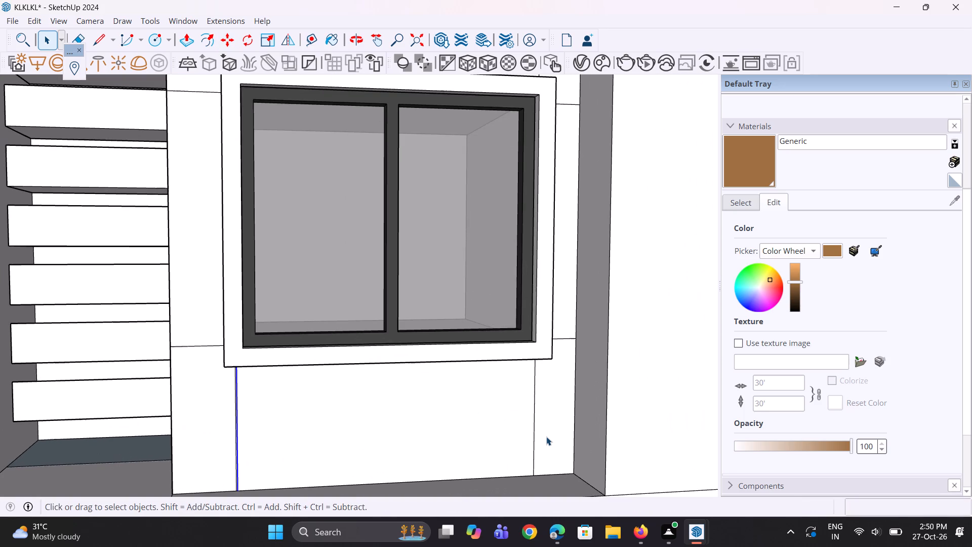
left_click(535, 428)
scroll(533, 439, "down", 4)
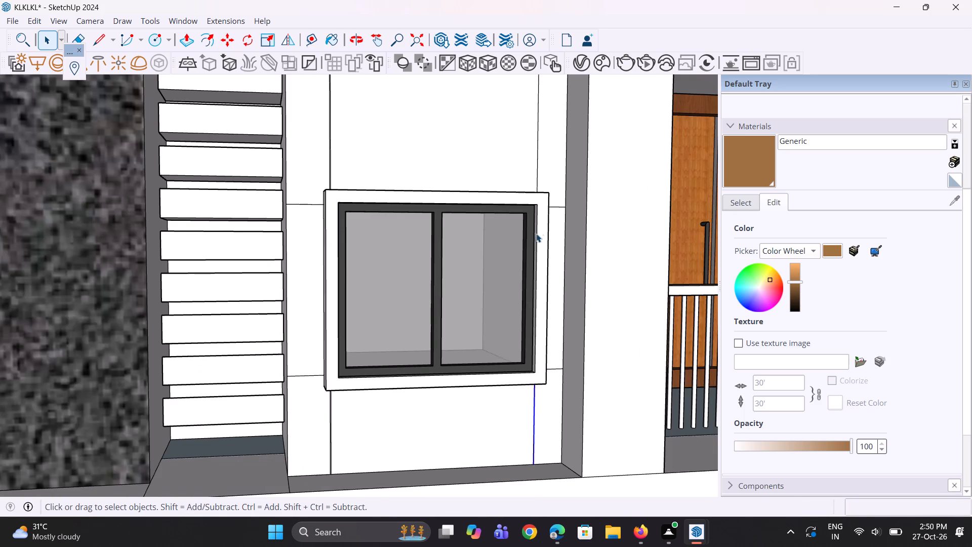
scroll(538, 230, "up", 1)
scroll(515, 263, "down", 4)
scroll(545, 130, "up", 2)
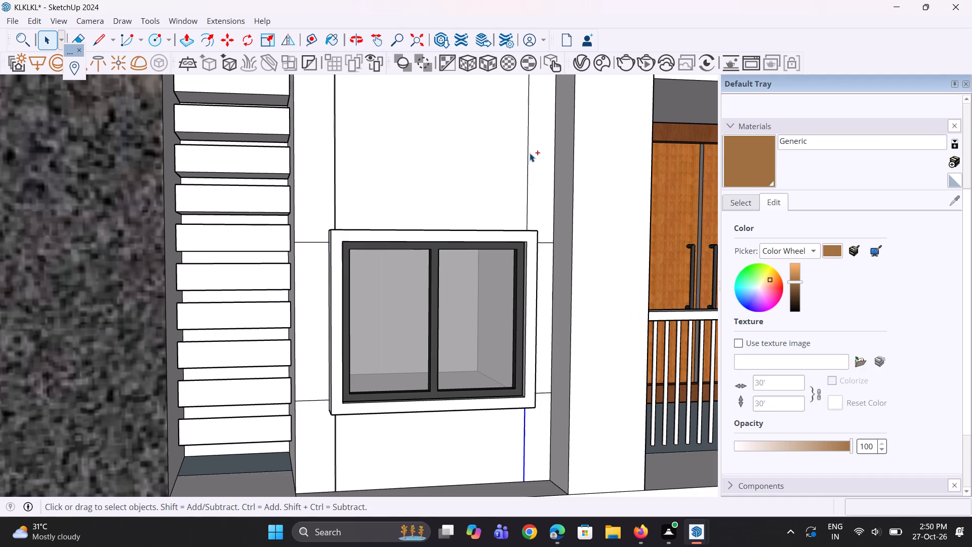
left_click(528, 153, "ctrl")
scroll(526, 244, "down", 5)
scroll(531, 103, "up", 2)
middle_click_drag(522, 124, 522, 87)
scroll(522, 90, "up", 8)
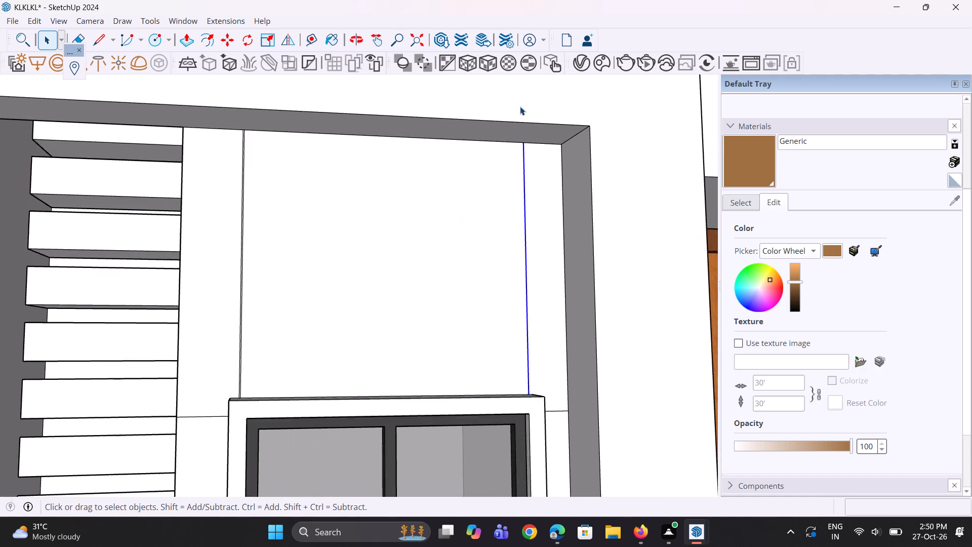
scroll(520, 106, "up", 1)
key("m")
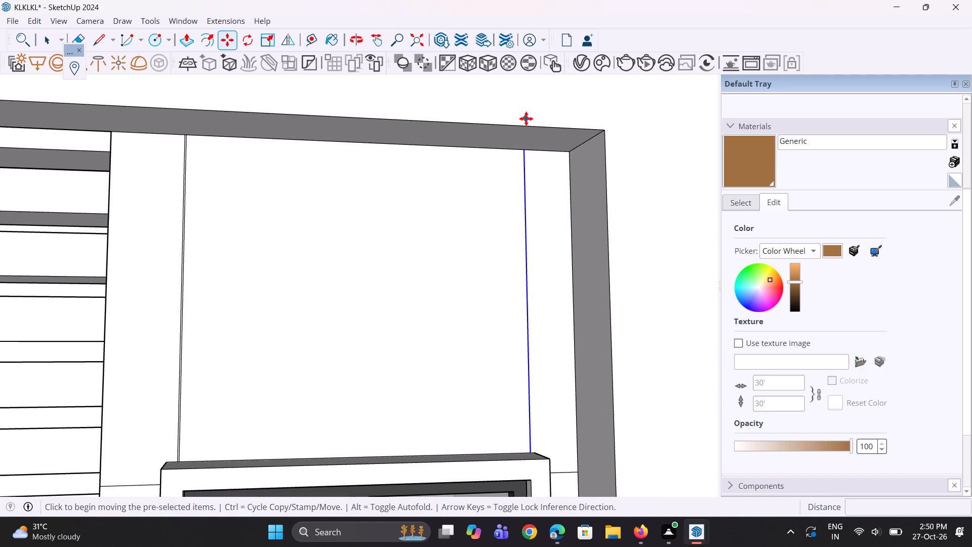
scroll(526, 119, "up", 1)
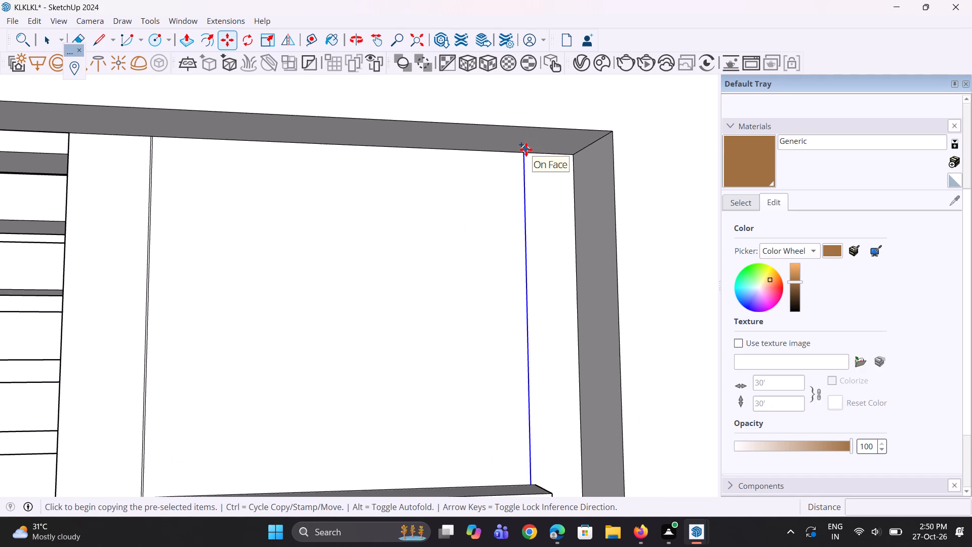
left_click(526, 149)
key("space")
key("space")
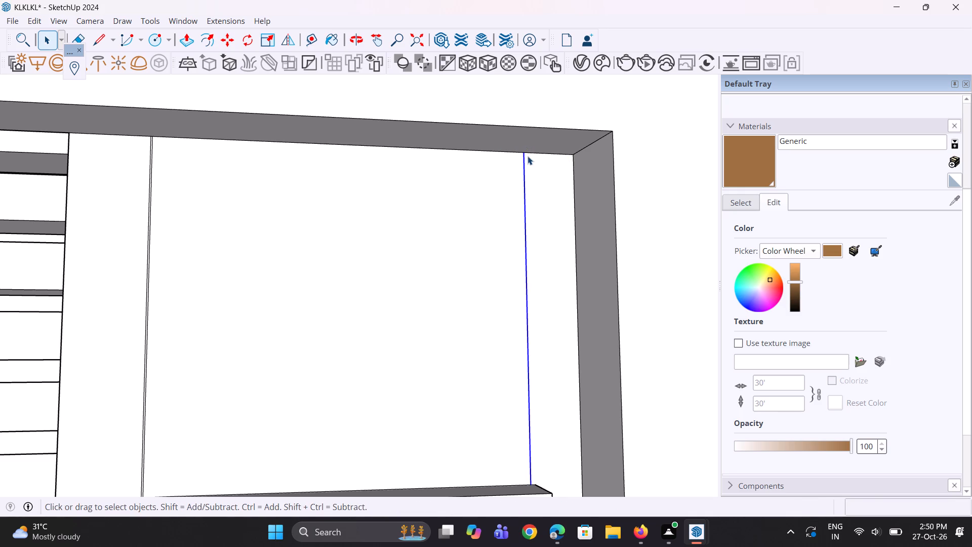
key("m")
scroll(524, 158, "up", 3)
left_click(522, 154)
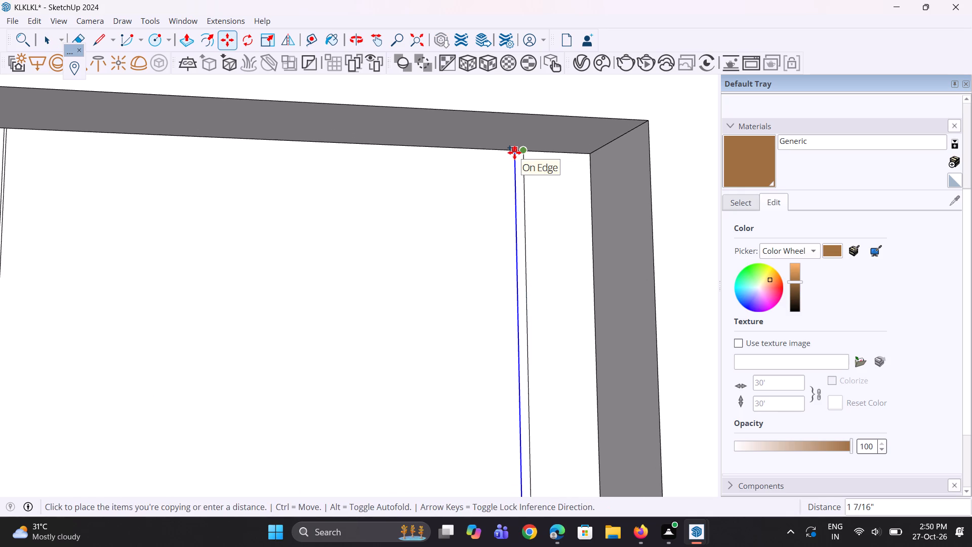
type("0.5")
key("shift+quotedbl")
key("Return")
scroll(514, 152, "down", 5)
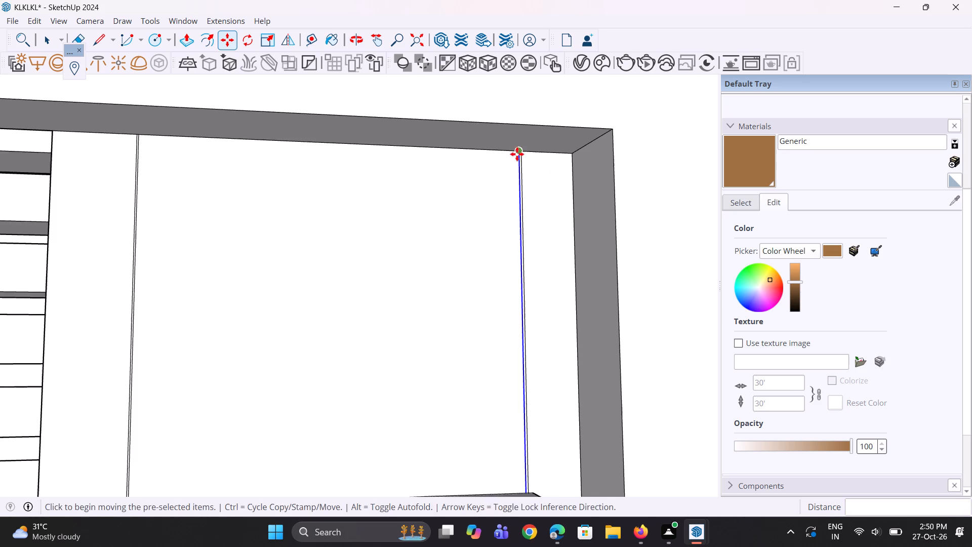
key("space")
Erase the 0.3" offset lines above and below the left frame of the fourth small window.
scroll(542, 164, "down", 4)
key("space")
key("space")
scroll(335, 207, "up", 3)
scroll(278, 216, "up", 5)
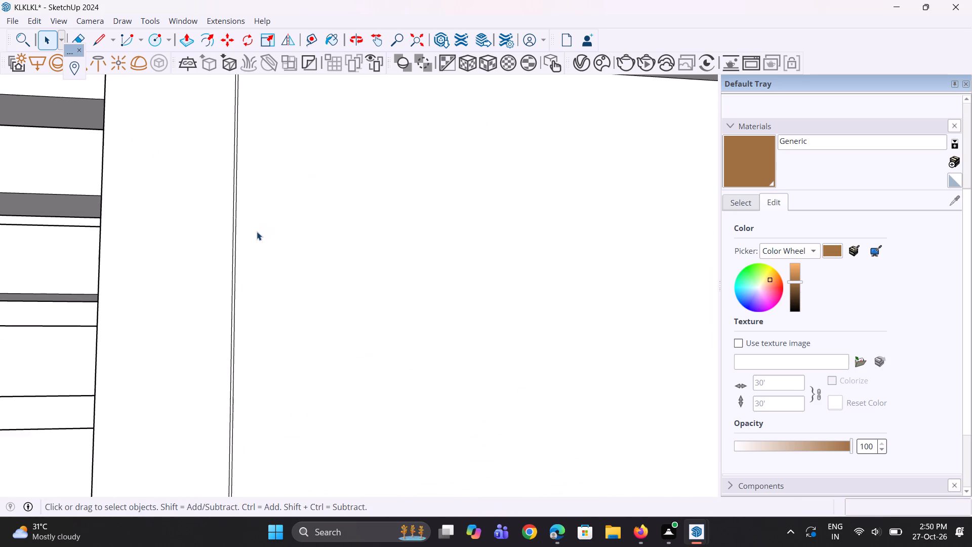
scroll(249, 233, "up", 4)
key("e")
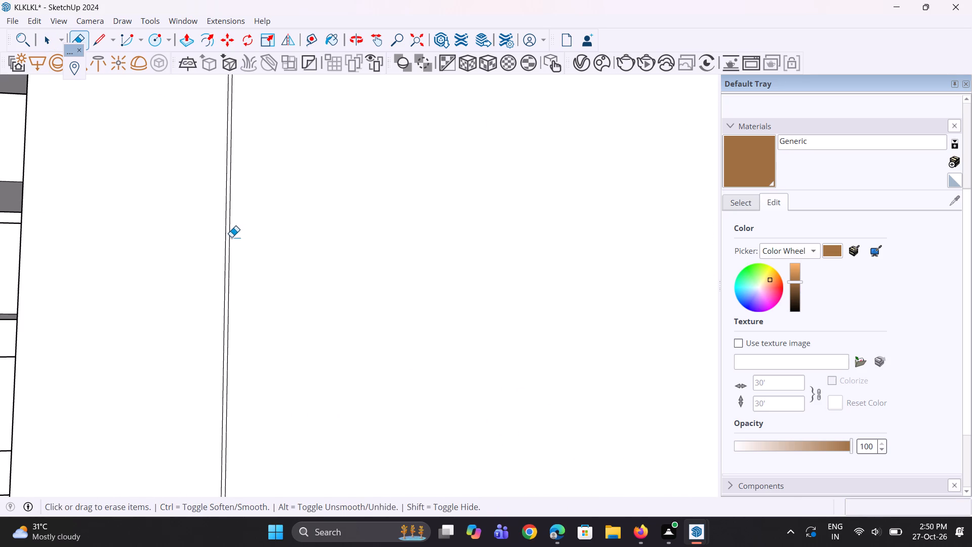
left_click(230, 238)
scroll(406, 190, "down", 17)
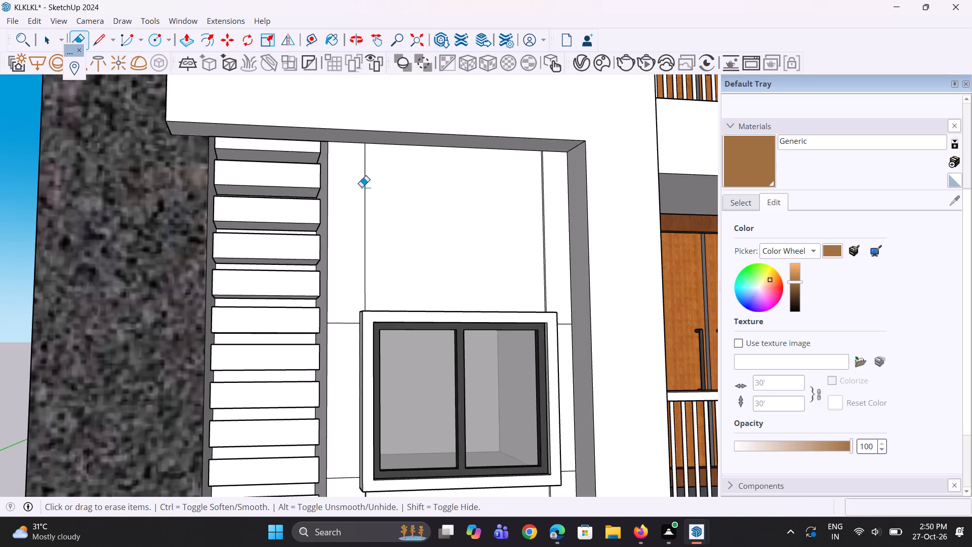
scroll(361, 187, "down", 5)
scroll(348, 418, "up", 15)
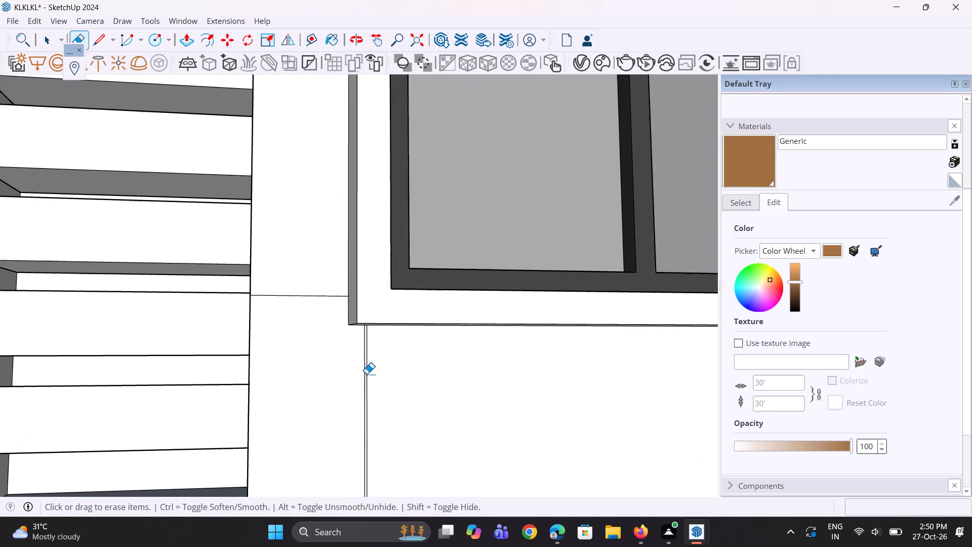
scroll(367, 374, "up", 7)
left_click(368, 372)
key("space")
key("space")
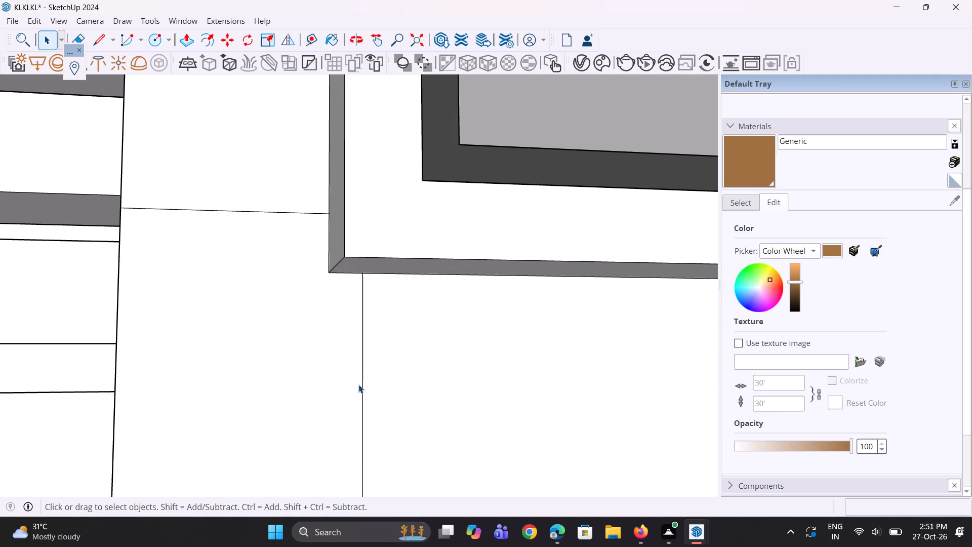
Copy the vertical lines above and below the left frame of the fourth small window 0.5" inward.
left_click(362, 388)
scroll(362, 452, "down", 11)
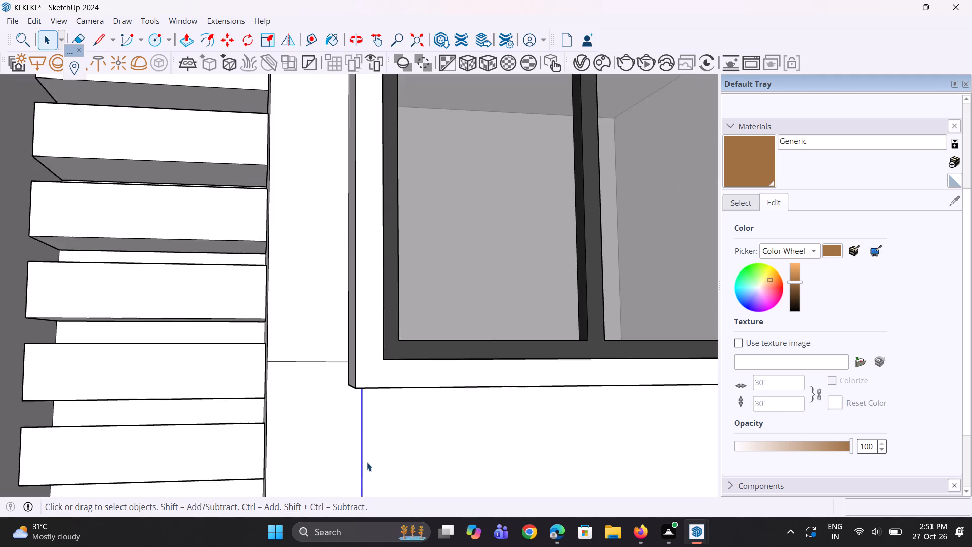
scroll(367, 462, "down", 8)
scroll(388, 307, "up", 2)
scroll(347, 213, "up", 8)
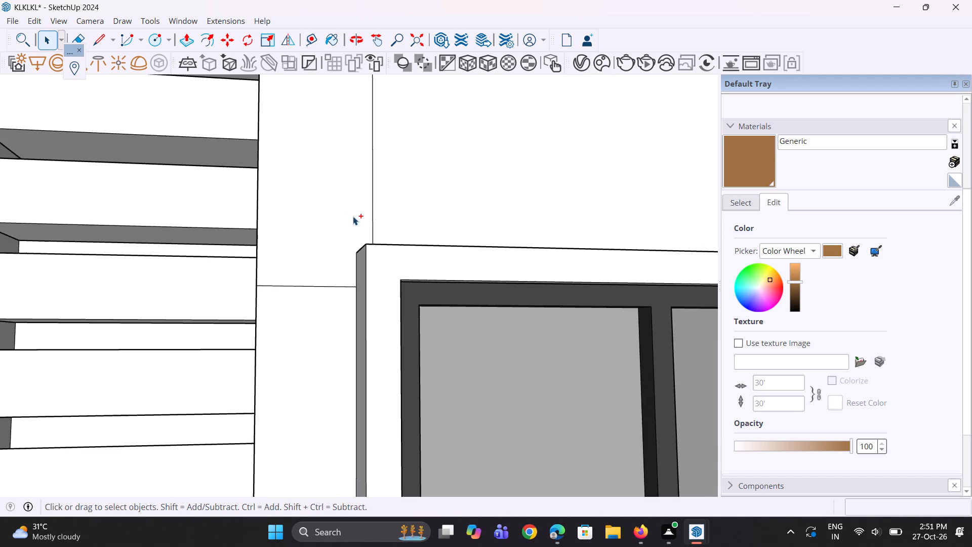
left_click(372, 201, "ctrl")
scroll(361, 193, "down", 9)
scroll(348, 327, "down", 5)
scroll(344, 468, "up", 11)
key("m")
scroll(356, 478, "up", 3)
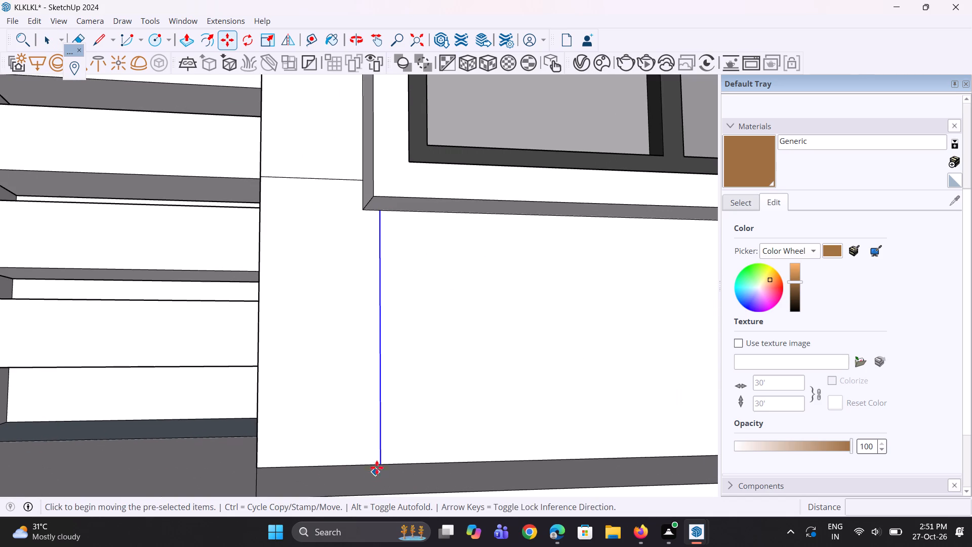
left_click(377, 463)
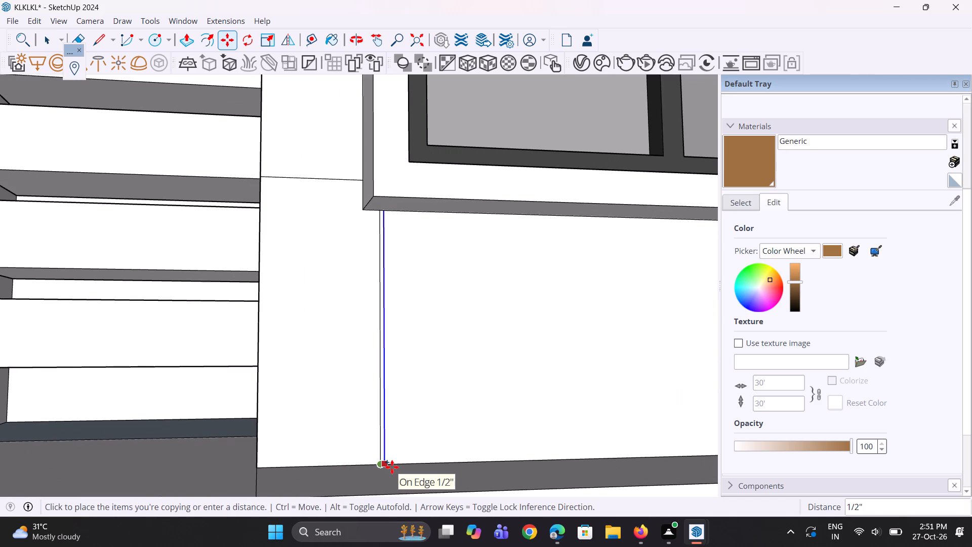
type("0.5\"")
key("Return")
scroll(367, 491, "down", 6)
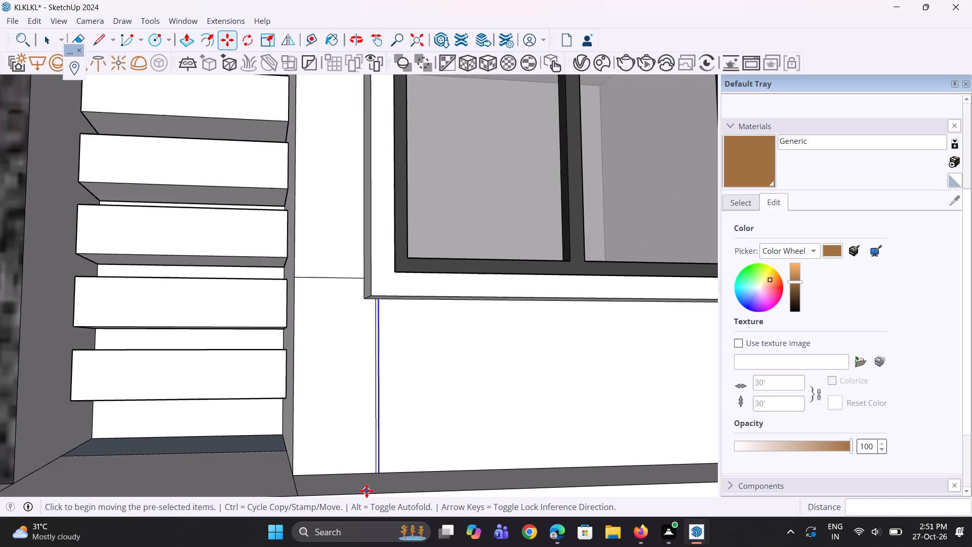
scroll(367, 491, "down", 10)
middle_click_drag(389, 460, 384, 480)
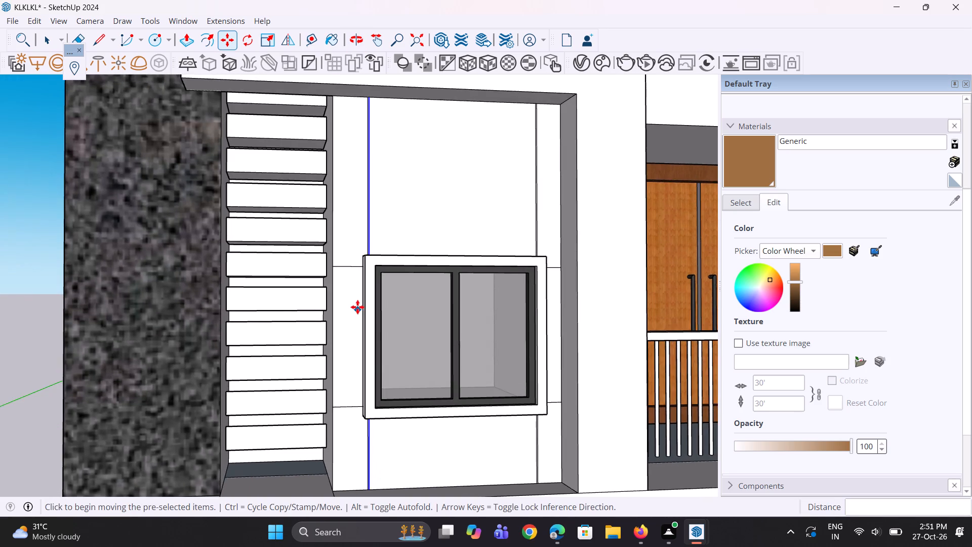
scroll(357, 307, "up", 2)
key("space")
key("space")
Copy the four horizontal wall lines on both sides of the fourth small window 0.5" downward, and clear the selection.
scroll(338, 260, "up", 2)
left_click(339, 256)
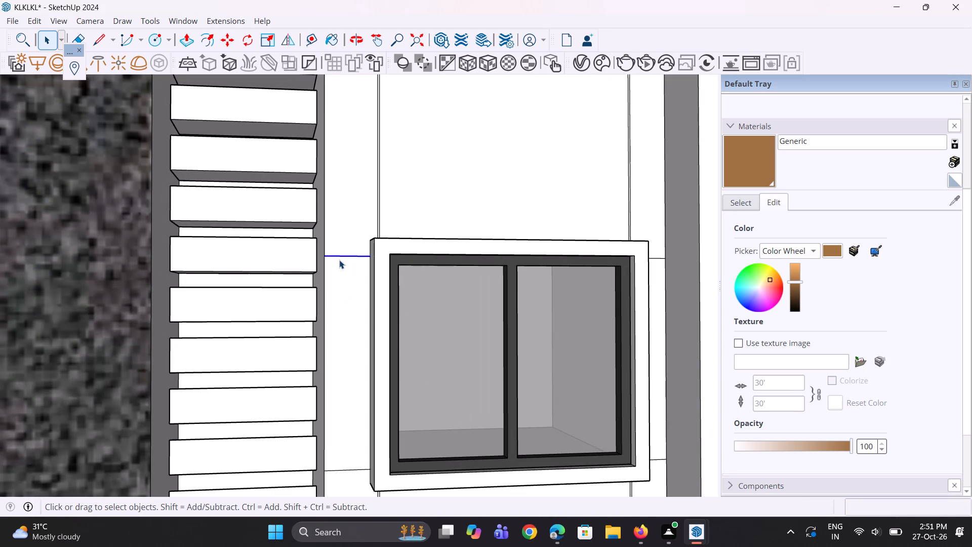
left_click(659, 258, "ctrl")
scroll(661, 256, "down", 4)
scroll(660, 414, "up", 13)
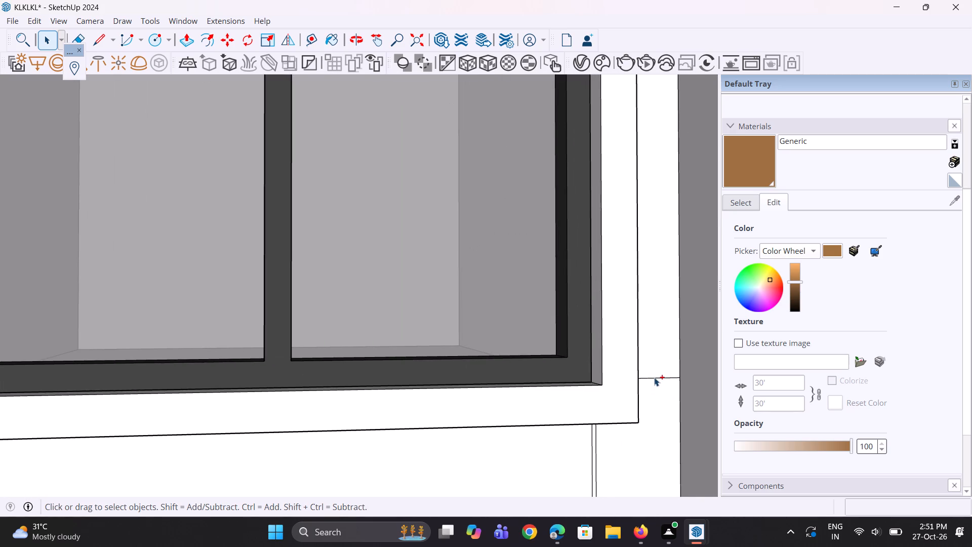
left_click(654, 377, "ctrl")
scroll(662, 390, "down", 9)
scroll(464, 421, "up", 2)
scroll(323, 406, "up", 2)
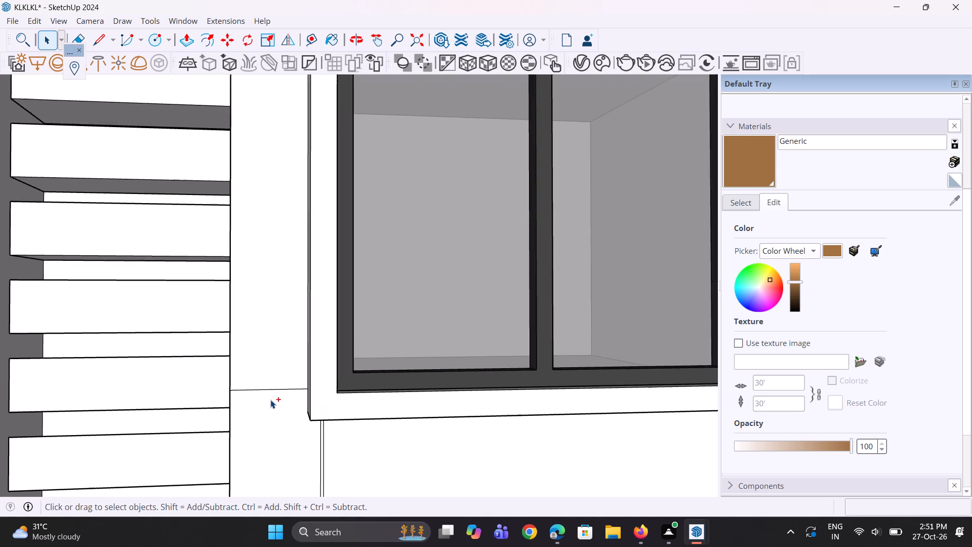
scroll(270, 400, "up", 2, "ctrl")
left_click(262, 387, "ctrl")
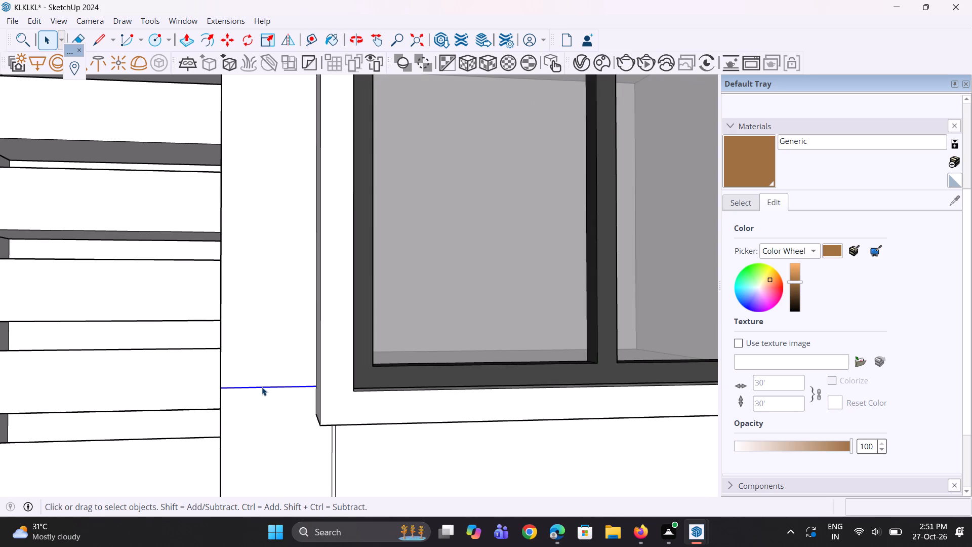
key("m")
scroll(240, 397, "up", 2)
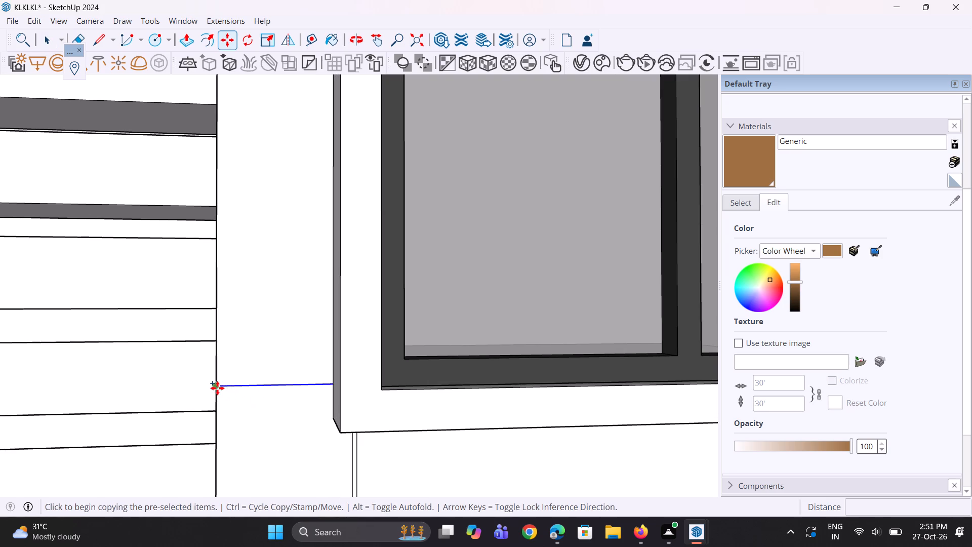
left_click(217, 388)
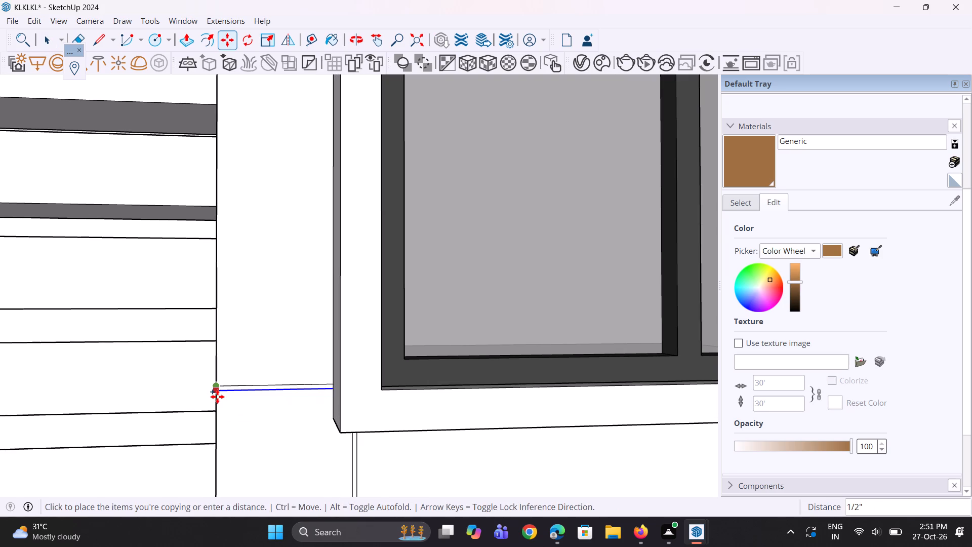
left_click(217, 397)
scroll(299, 451, "down", 16)
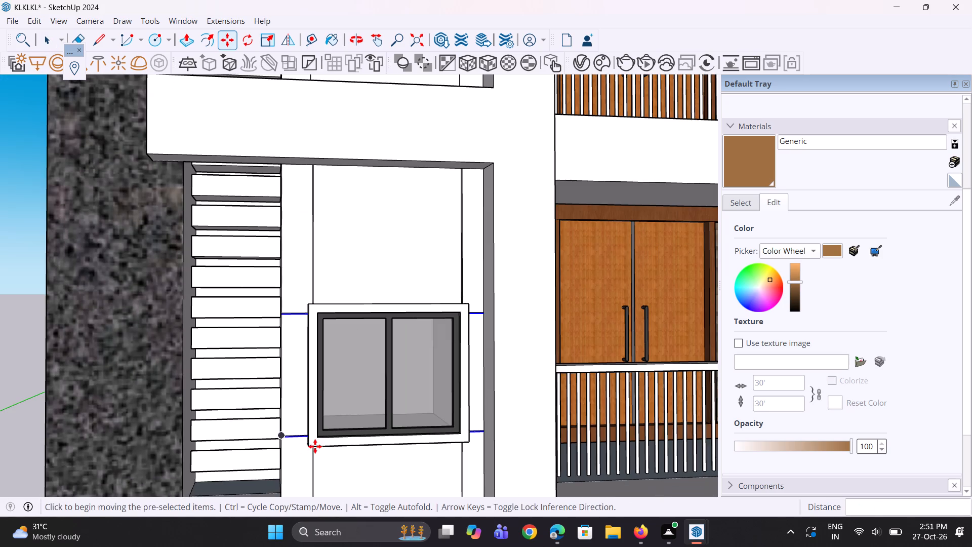
middle_click(275, 403)
scroll(275, 402, "down", 5)
key("space")
key("space")
left_click(120, 382)
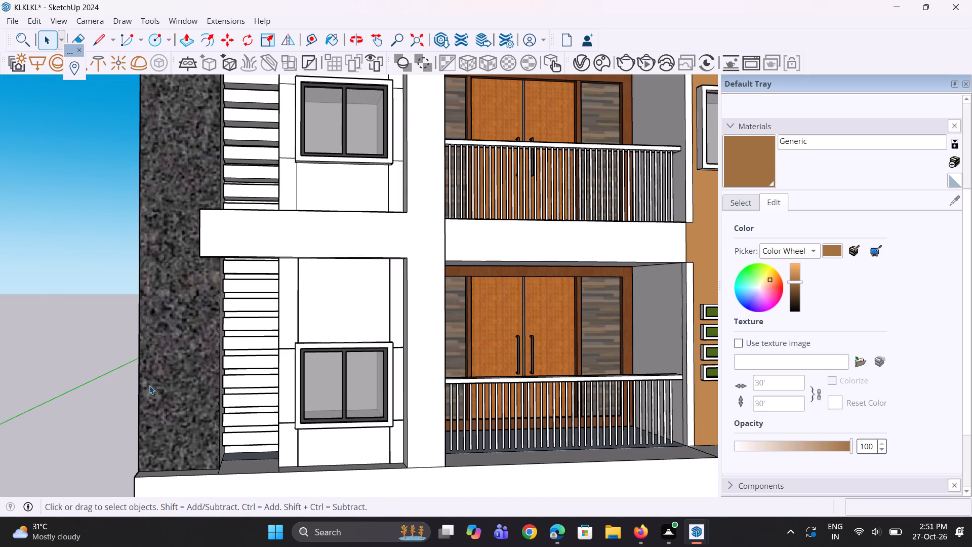
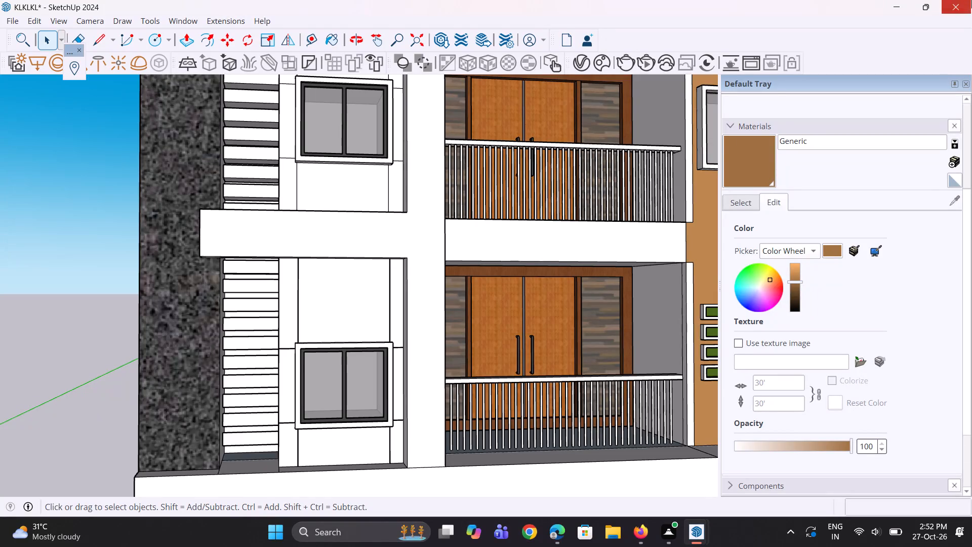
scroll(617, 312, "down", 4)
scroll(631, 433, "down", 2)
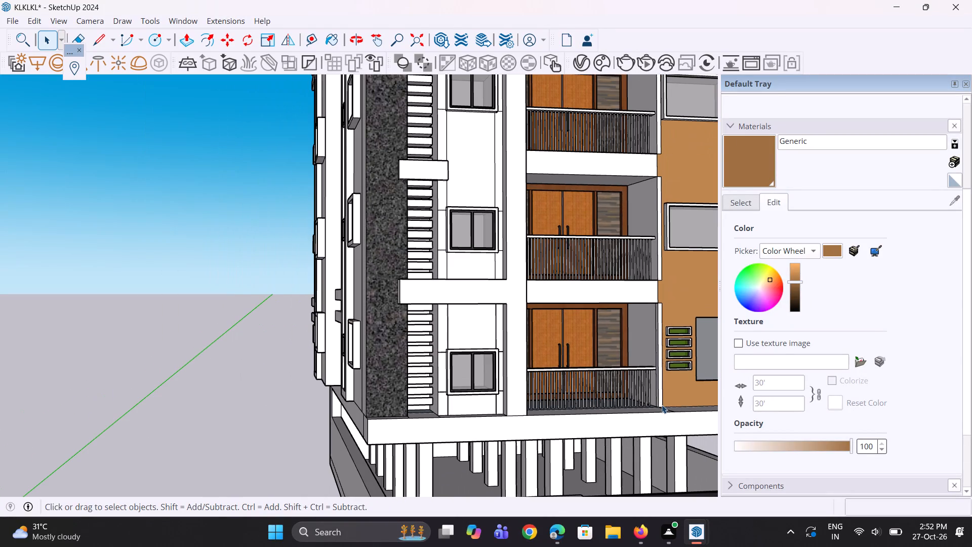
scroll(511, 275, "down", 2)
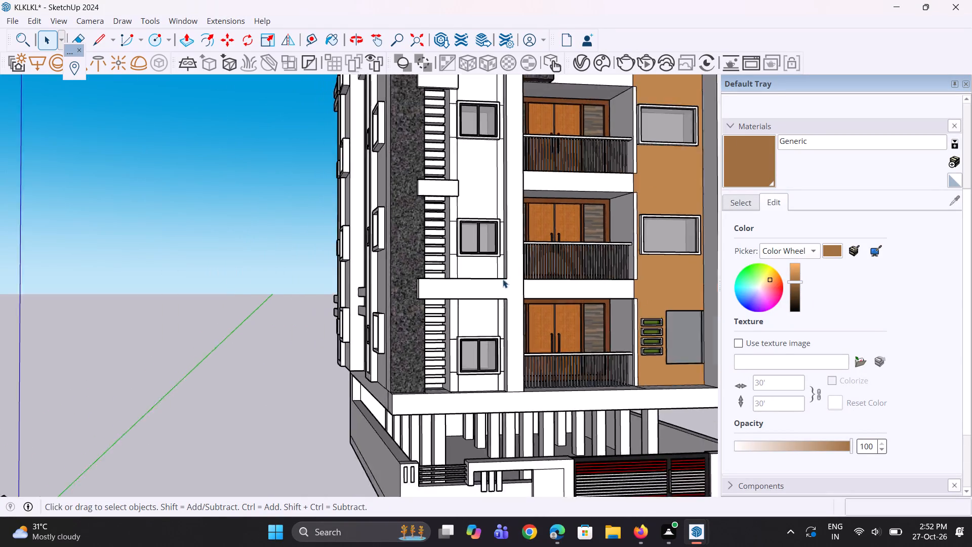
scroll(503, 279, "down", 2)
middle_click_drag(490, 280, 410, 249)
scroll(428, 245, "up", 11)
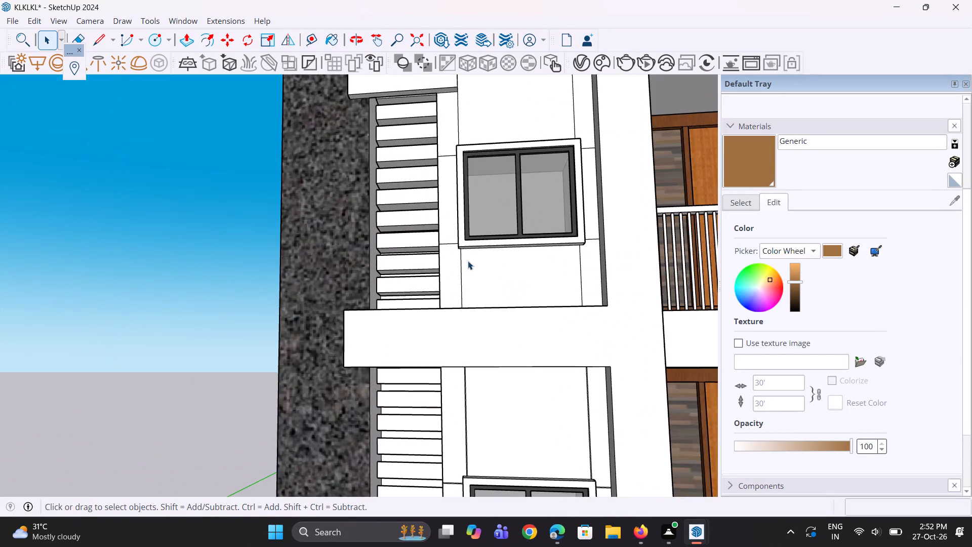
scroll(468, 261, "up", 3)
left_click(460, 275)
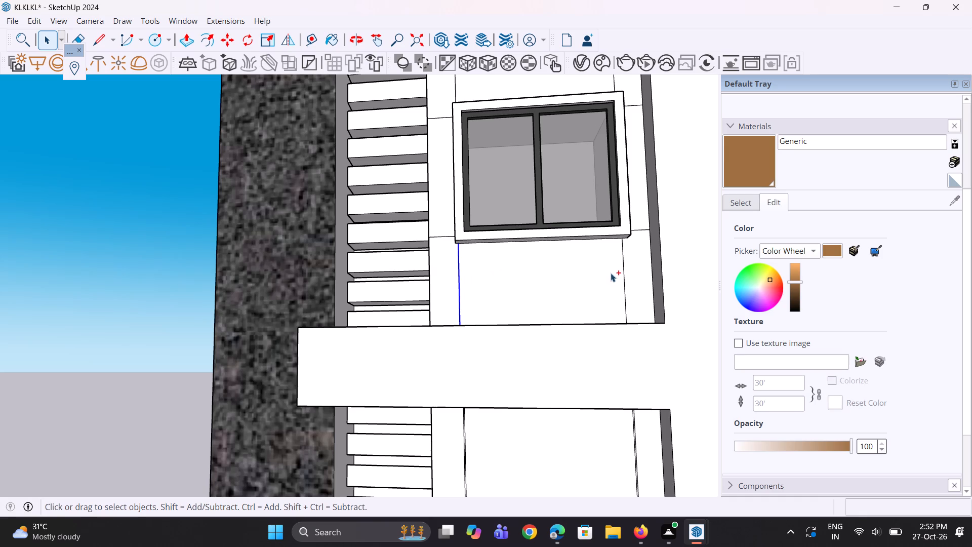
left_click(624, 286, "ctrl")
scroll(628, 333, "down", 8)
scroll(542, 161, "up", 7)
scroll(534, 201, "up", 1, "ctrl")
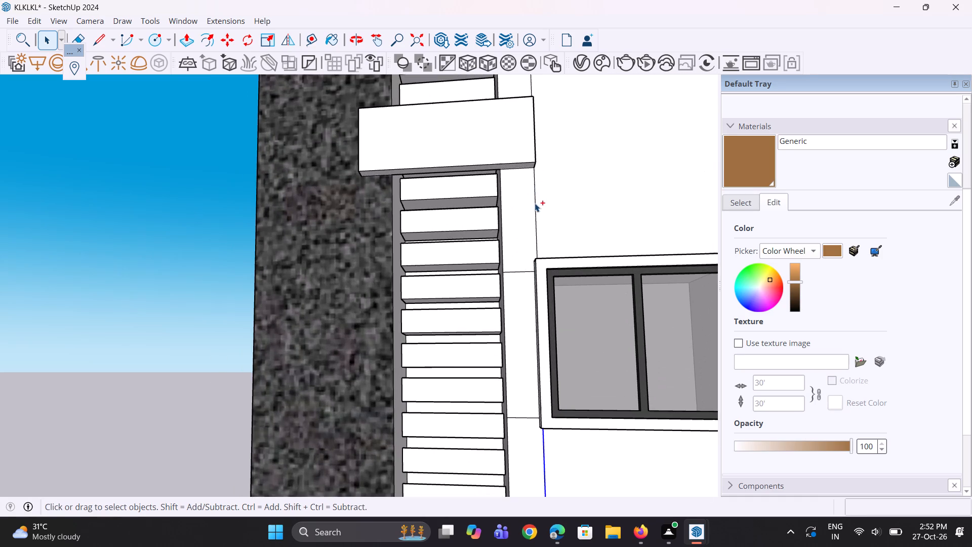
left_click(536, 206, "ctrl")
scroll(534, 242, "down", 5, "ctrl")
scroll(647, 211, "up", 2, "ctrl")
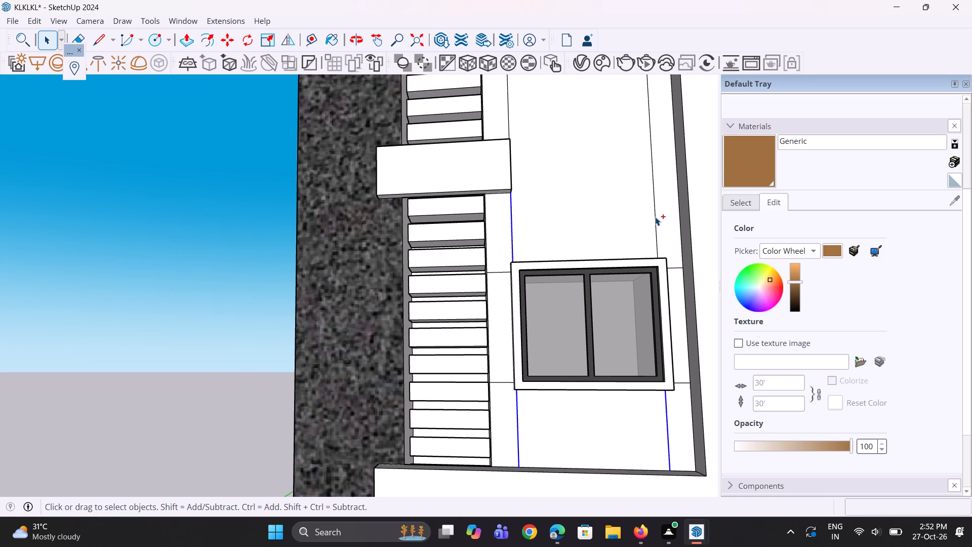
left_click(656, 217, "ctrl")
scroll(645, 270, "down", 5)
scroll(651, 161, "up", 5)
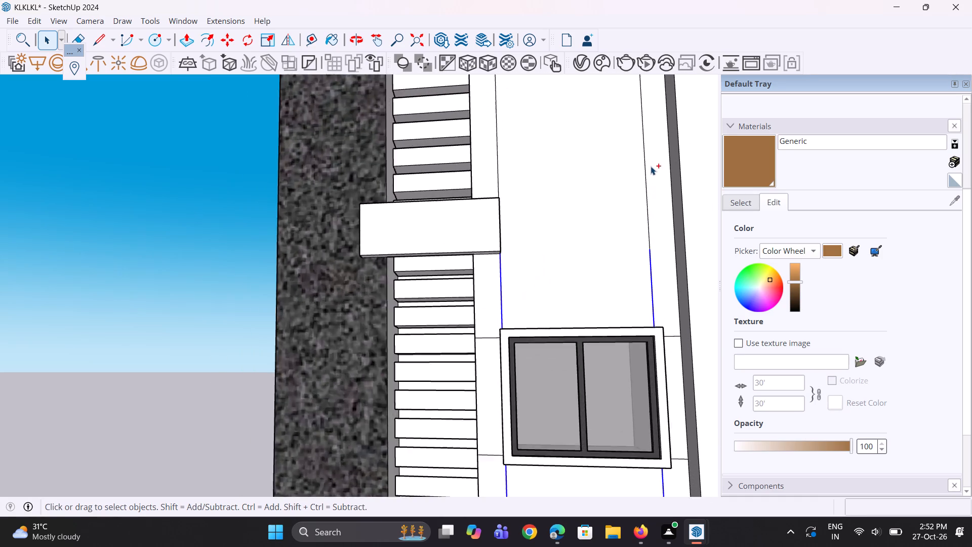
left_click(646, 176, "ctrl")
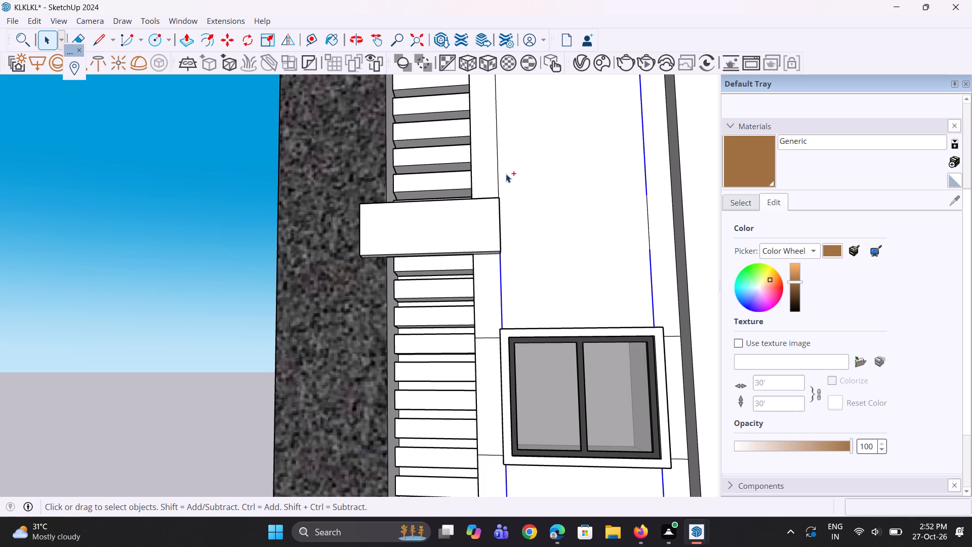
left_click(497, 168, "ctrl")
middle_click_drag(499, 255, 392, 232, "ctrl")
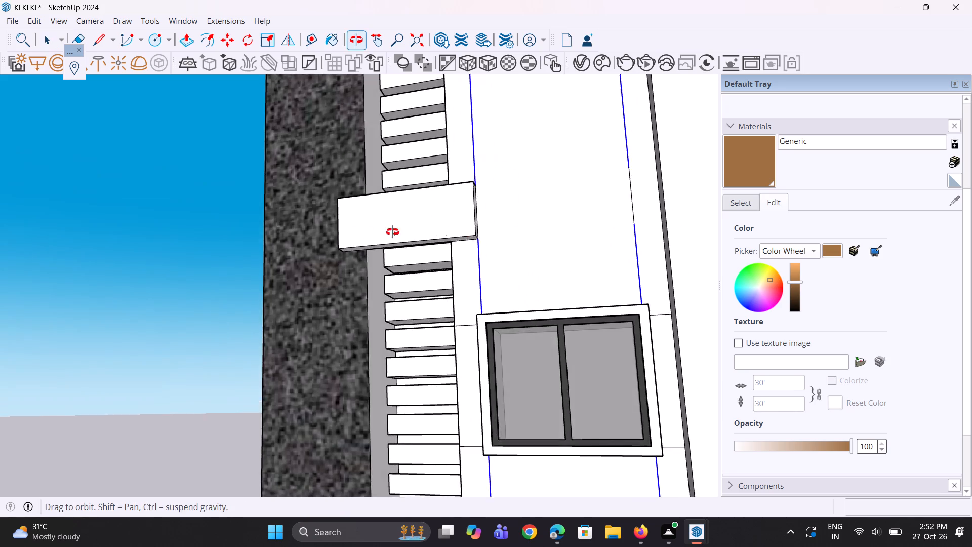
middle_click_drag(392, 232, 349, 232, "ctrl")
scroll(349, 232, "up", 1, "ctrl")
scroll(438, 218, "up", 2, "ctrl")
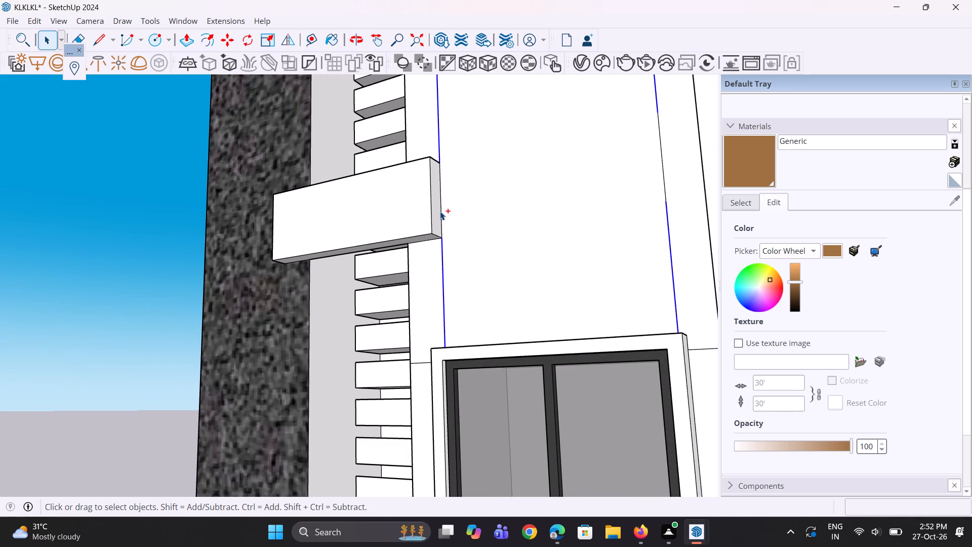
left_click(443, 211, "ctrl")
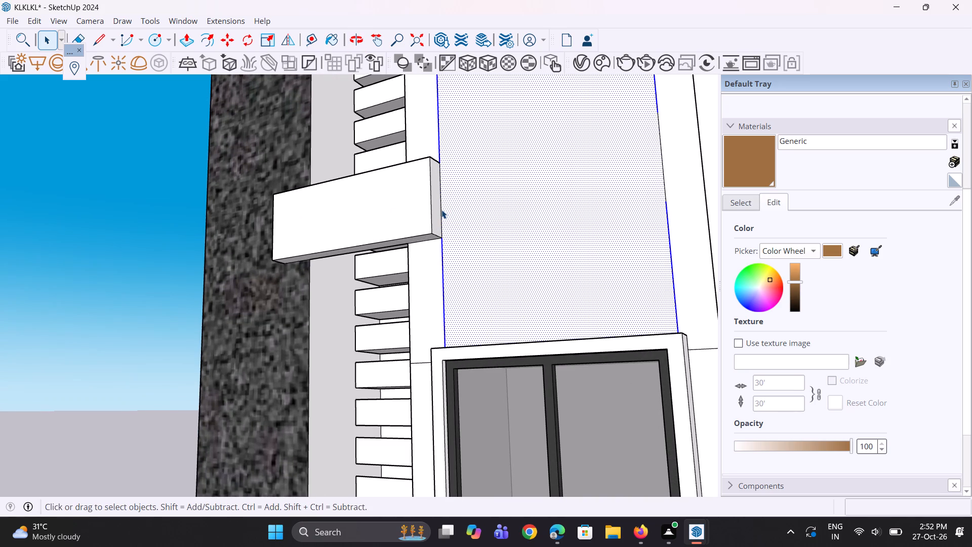
Copy the vertical joint lines bordering the wall panel between the second and third windows 1/2" to the right along the wall face.
left_click(441, 210)
scroll(451, 236, "up", 3)
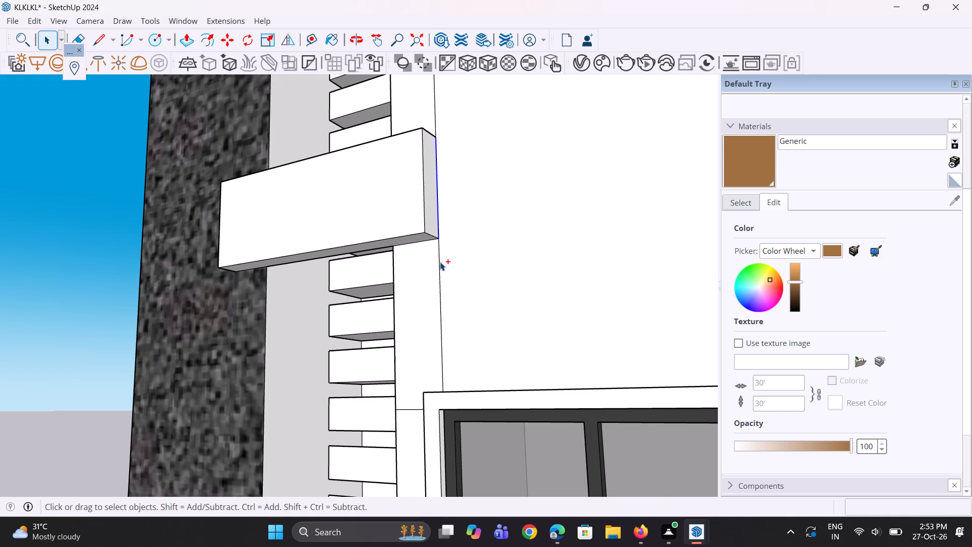
left_click(440, 262, "ctrl")
scroll(441, 256, "down", 5, "ctrl")
scroll(621, 230, "up", 3, "ctrl")
left_click(628, 235, "ctrl")
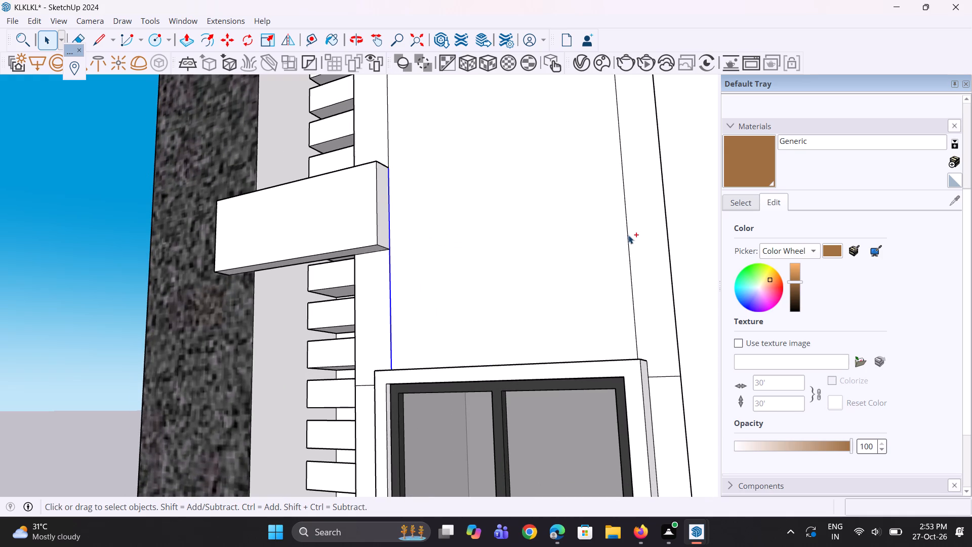
left_click(626, 204, "ctrl")
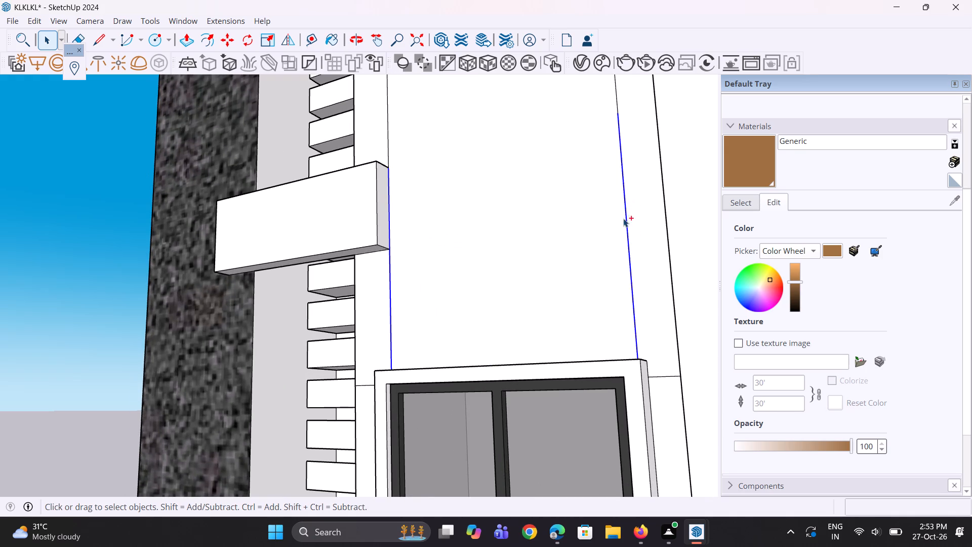
scroll(609, 233, "down", 5)
scroll(620, 144, "up", 8)
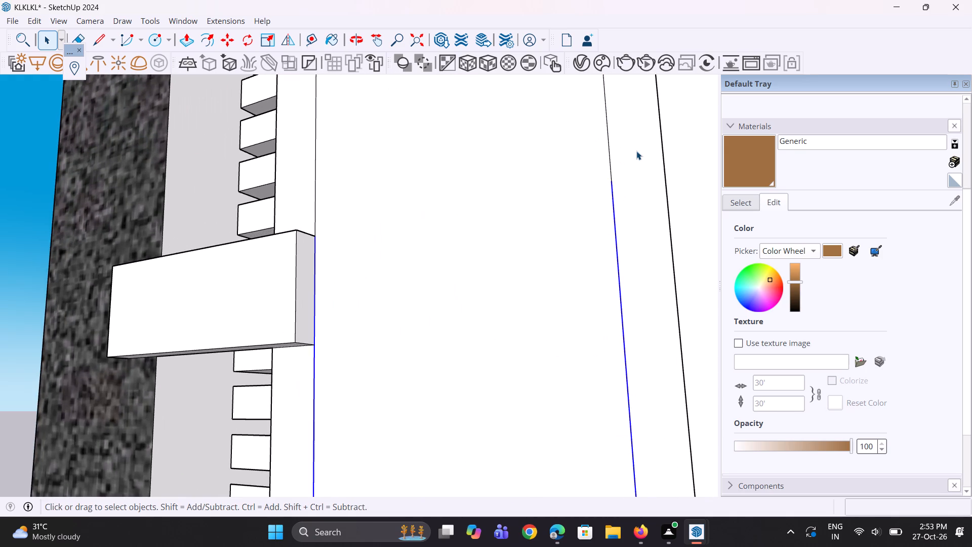
left_click(610, 153, "ctrl")
scroll(326, 185, "up", 2, "ctrl")
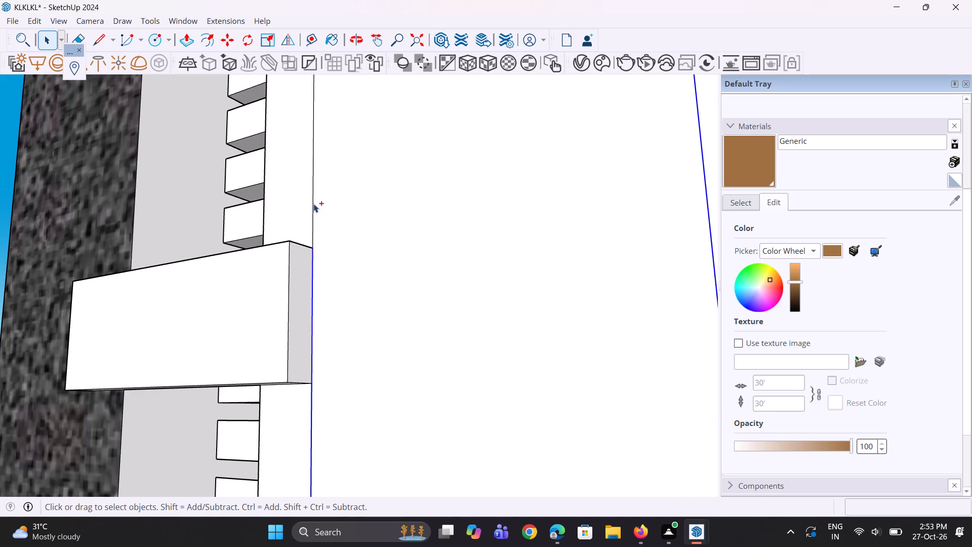
left_click(313, 204, "ctrl")
scroll(375, 279, "down", 16)
middle_click_drag(406, 234, 494, 266)
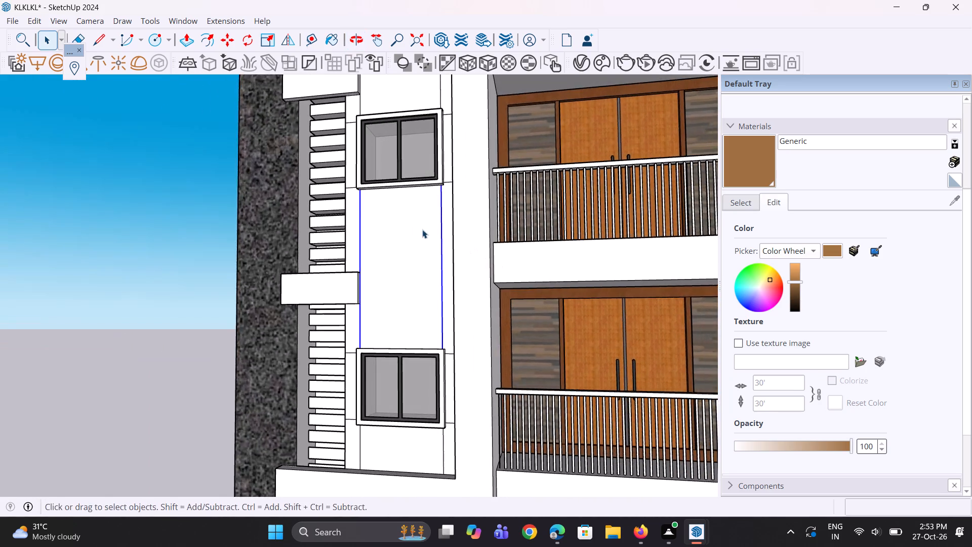
scroll(415, 211, "up", 7)
key("m")
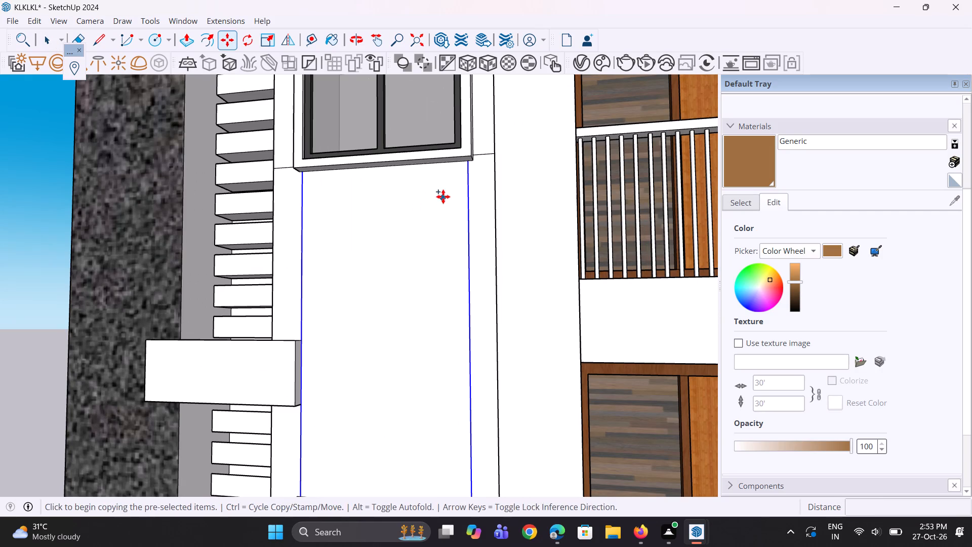
middle_click_drag(443, 195, 473, 141)
scroll(471, 147, "up", 3)
left_click(471, 155)
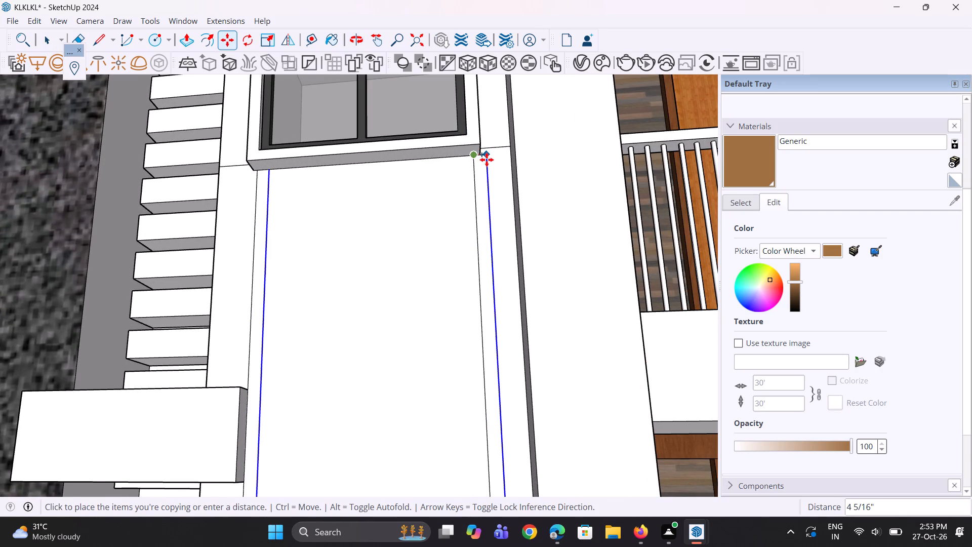
scroll(487, 160, "up", 5)
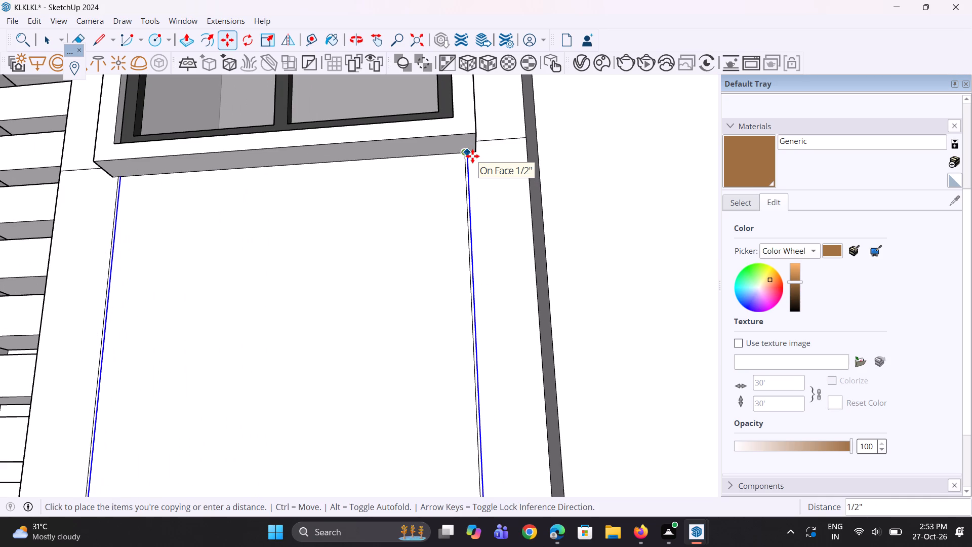
left_click(472, 156)
key("space")
key("v")
key("space")
scroll(472, 197, "down", 10)
key("space")
key("space")
key("space")
middle_click_drag(461, 231, 477, 290)
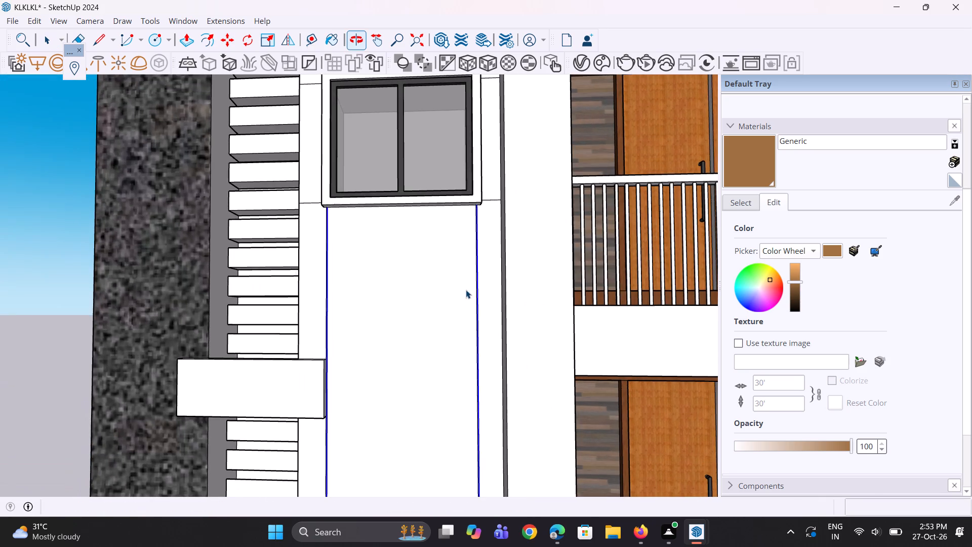
left_click(75, 252)
Copy the vertical joint lines bordering the wall panel above the third window 1/2" to the right along the wall face.
scroll(114, 296, "down", 7)
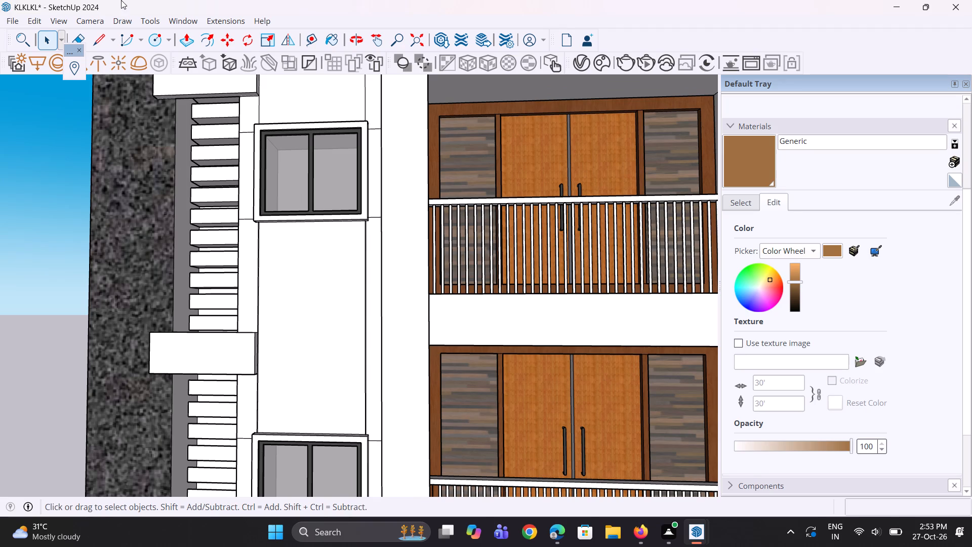
scroll(121, 0, "down", 4)
scroll(231, 129, "down", 10)
scroll(379, 112, "up", 8)
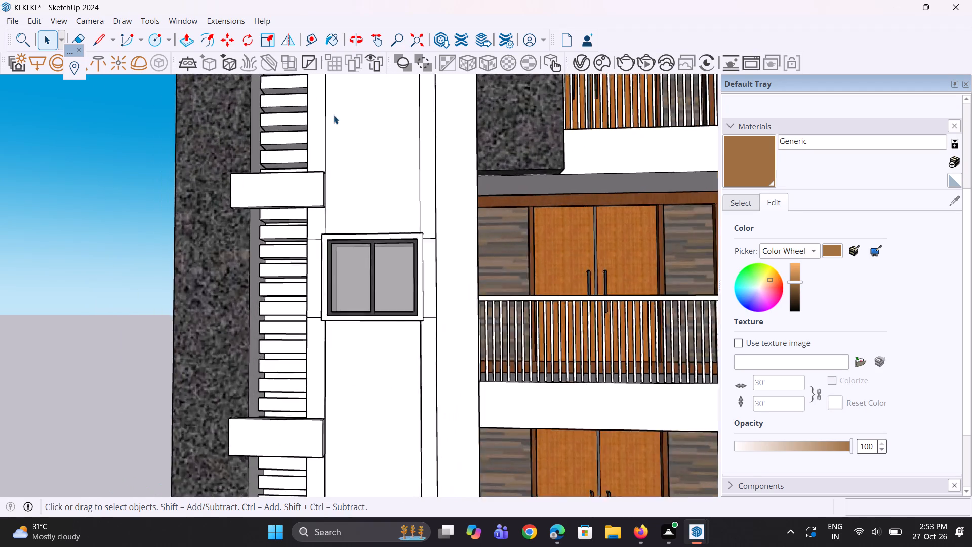
scroll(334, 115, "up", 5)
left_click(323, 131)
scroll(445, 121, "up", 3)
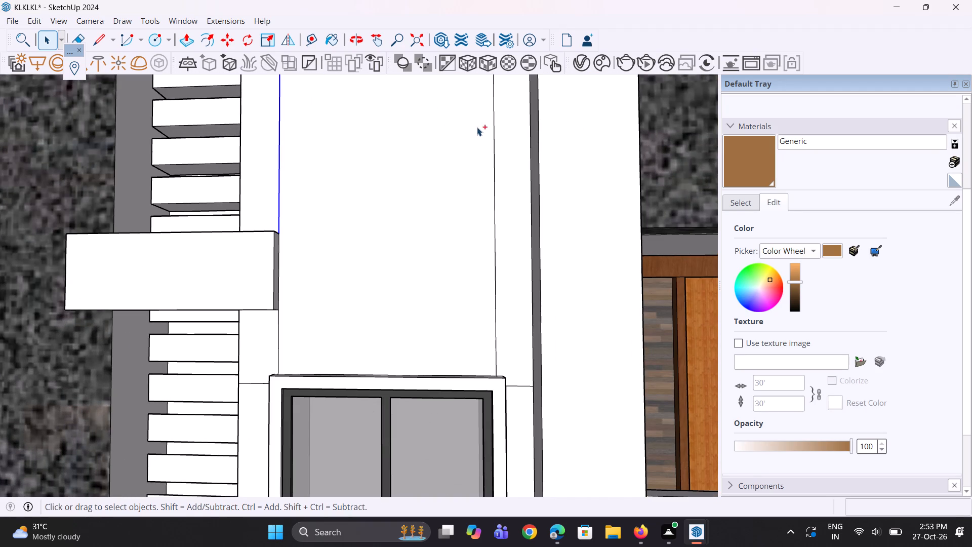
left_click(494, 132, "ctrl")
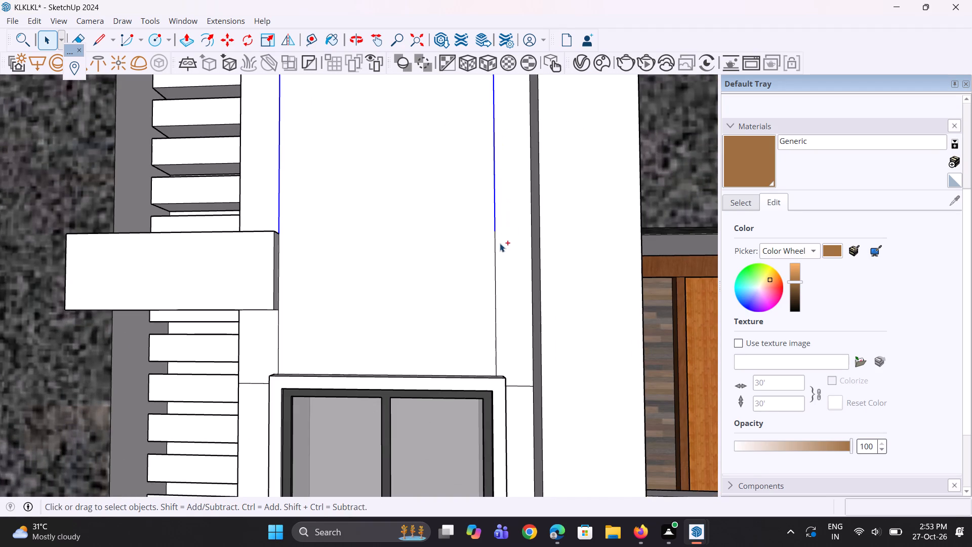
left_click(495, 254, "ctrl")
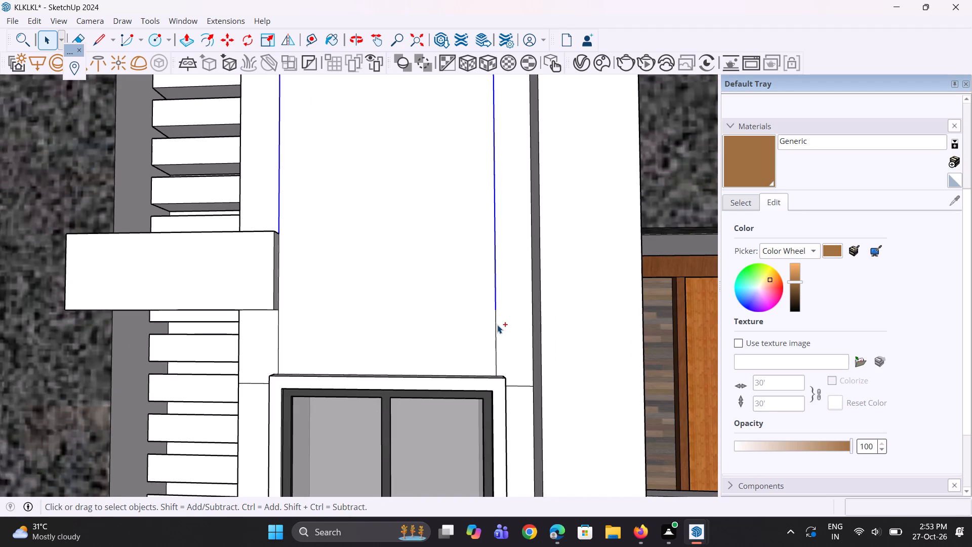
left_click(496, 326, "ctrl")
scroll(299, 366, "up", 4, "ctrl")
left_click(273, 355, "ctrl")
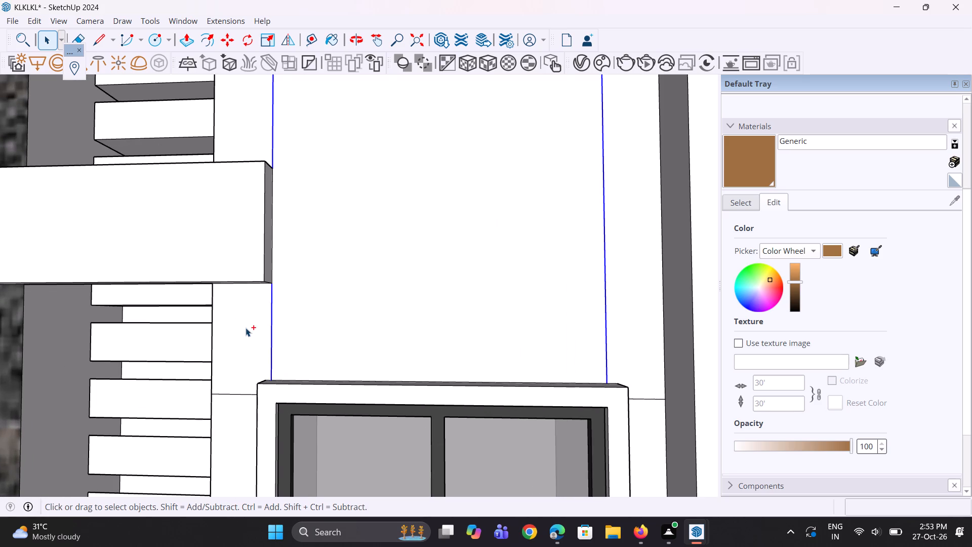
scroll(252, 299, "up", 5, "ctrl")
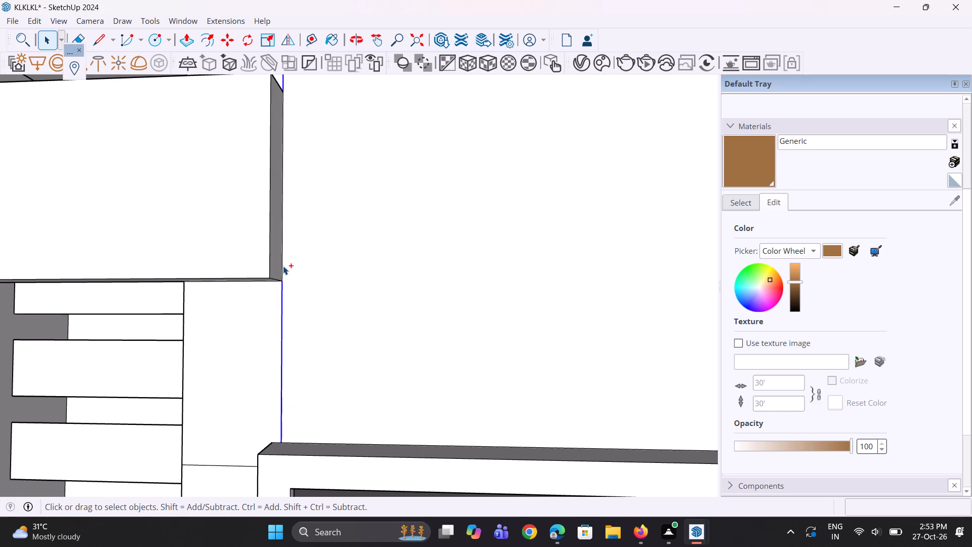
left_click(283, 266, "ctrl")
scroll(283, 267, "down", 10)
scroll(273, 335, "up", 6)
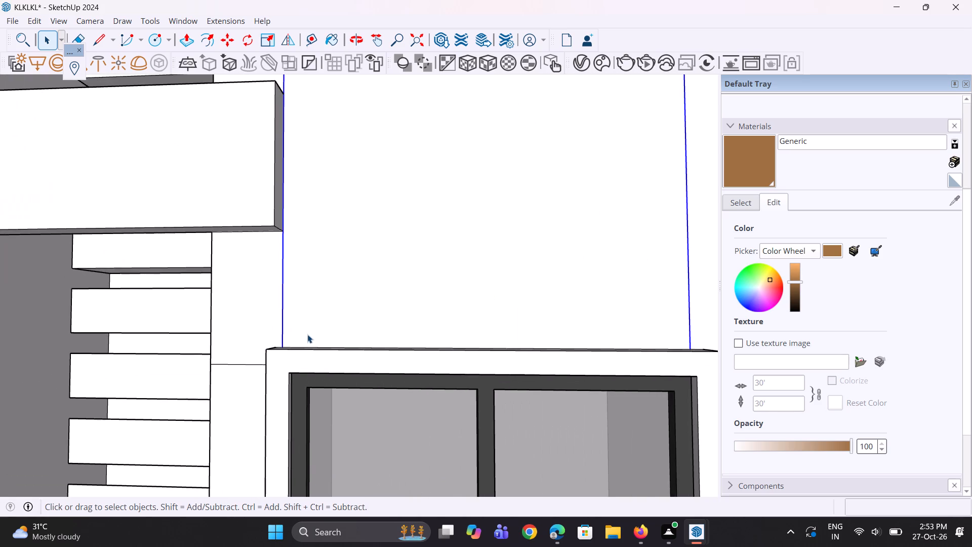
key("m")
scroll(306, 326, "up", 4)
left_click(274, 351)
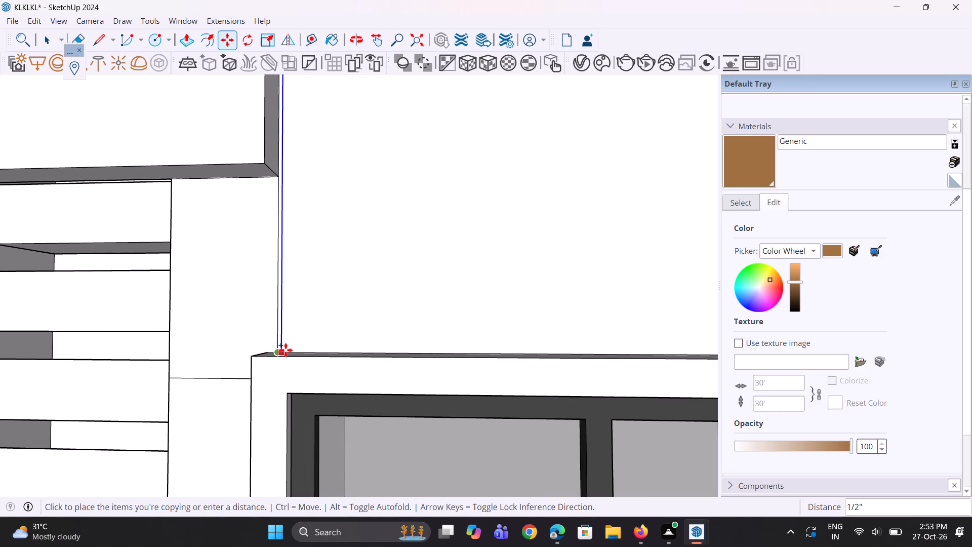
left_click(286, 350)
scroll(295, 358, "down", 14)
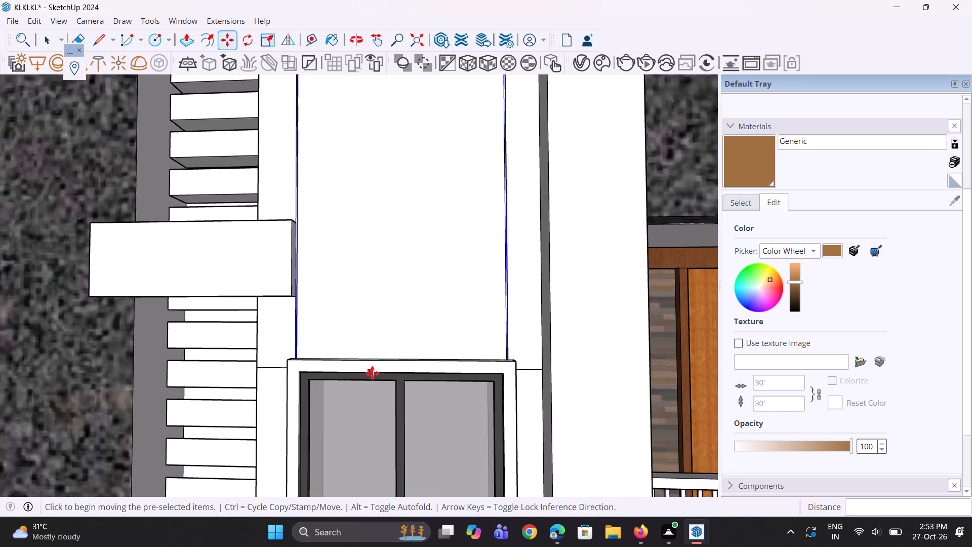
scroll(372, 373, "down", 4)
middle_click_drag(445, 375, 440, 351)
scroll(440, 351, "down", 5)
key("space")
key("space")
key("space")
Erase the upper horizontal line crossing the wall just above the topmost window, including its segments on both sides of the vertical joints.
scroll(428, 140, "up", 9)
scroll(357, 166, "up", 2)
key("e")
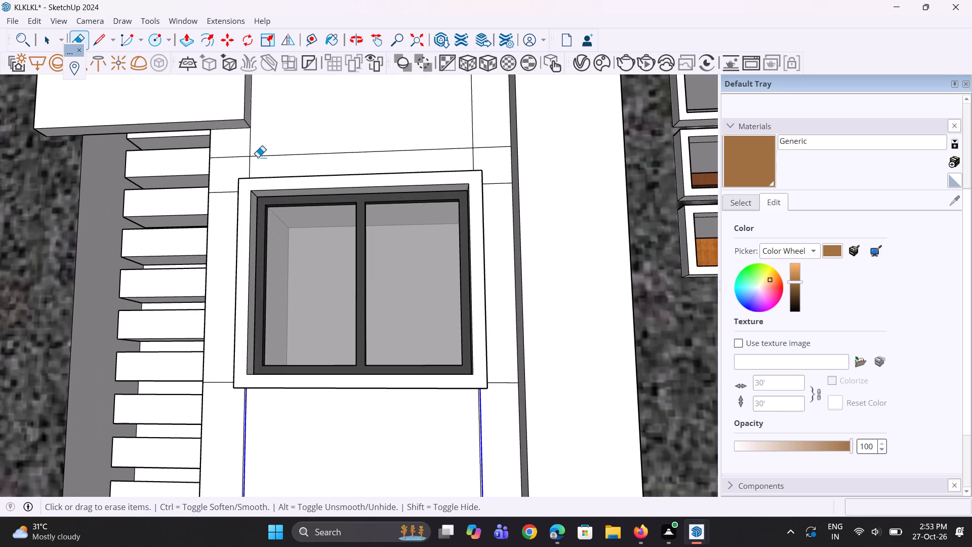
left_click_drag(239, 155, 241, 162)
left_click_drag(275, 151, 279, 158)
scroll(482, 130, "up", 1)
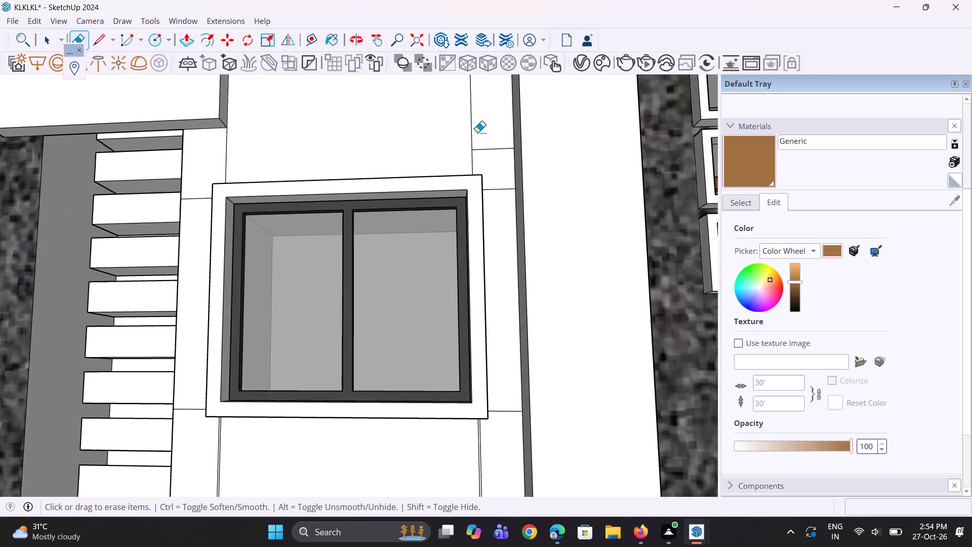
scroll(477, 132, "up", 1)
left_click_drag(489, 143, 491, 155)
scroll(499, 185, "down", 5)
middle_click_drag(499, 188, 492, 185)
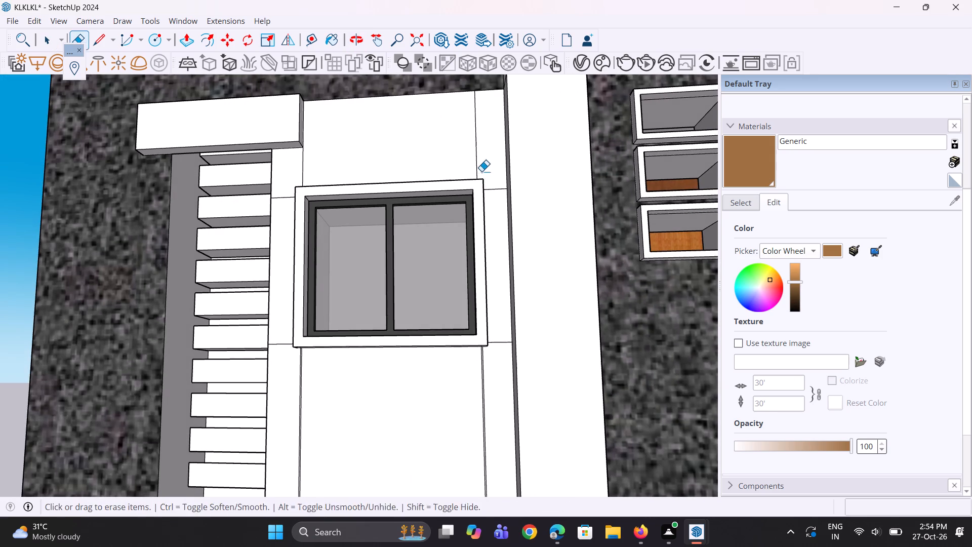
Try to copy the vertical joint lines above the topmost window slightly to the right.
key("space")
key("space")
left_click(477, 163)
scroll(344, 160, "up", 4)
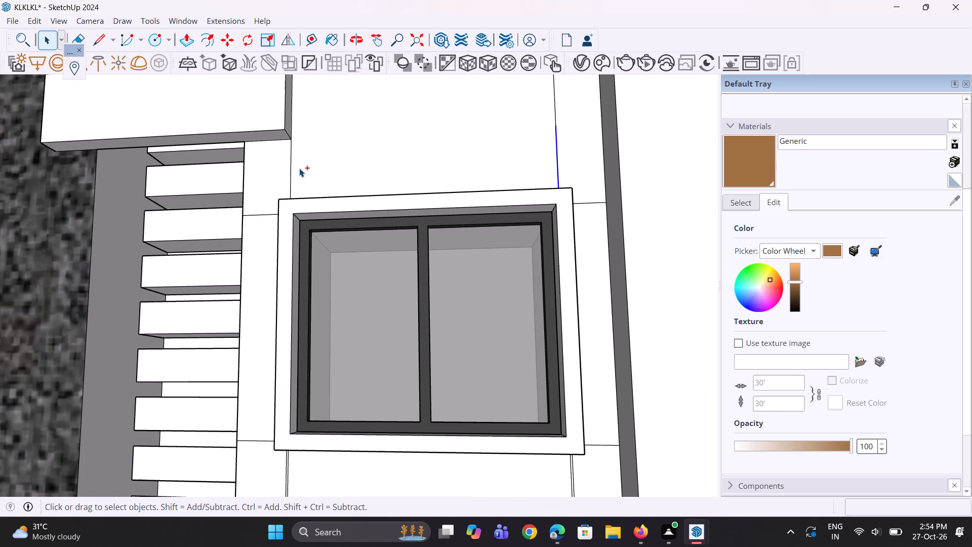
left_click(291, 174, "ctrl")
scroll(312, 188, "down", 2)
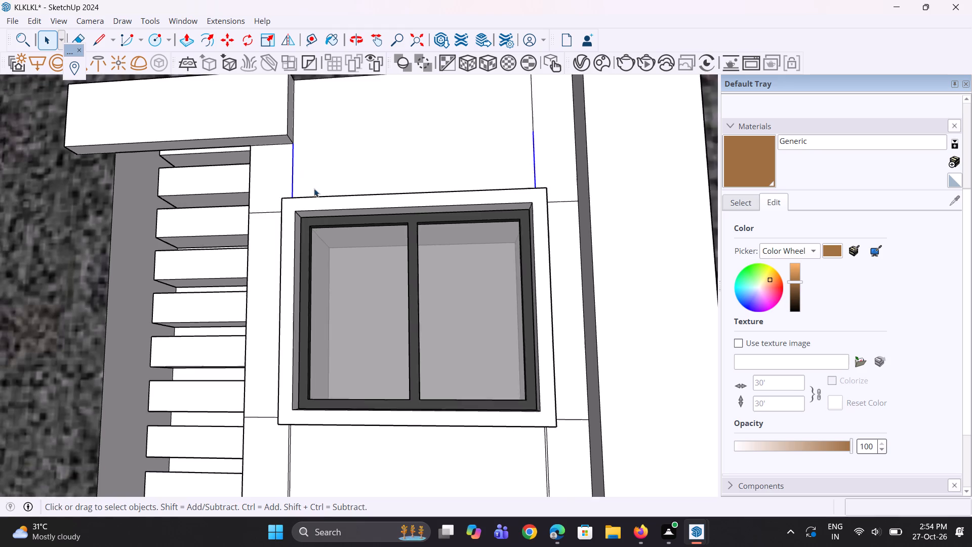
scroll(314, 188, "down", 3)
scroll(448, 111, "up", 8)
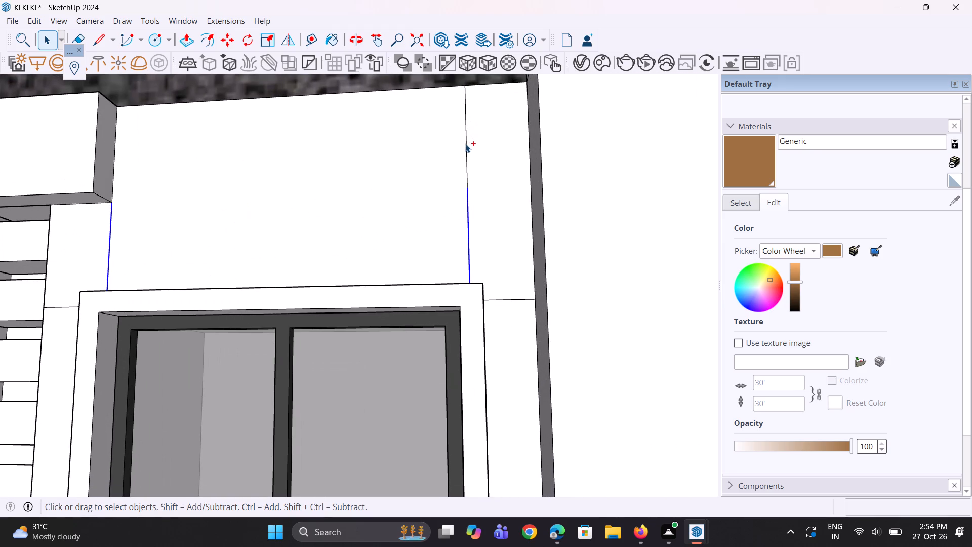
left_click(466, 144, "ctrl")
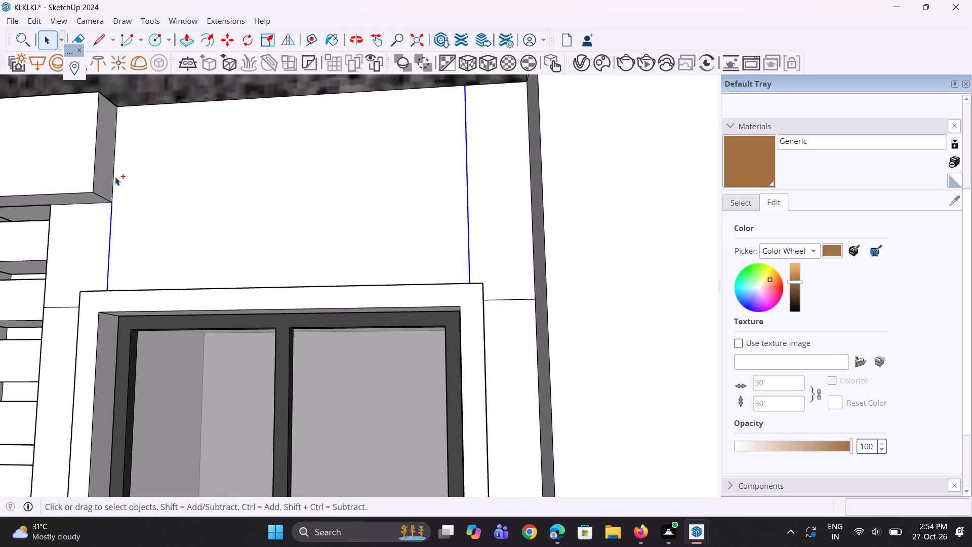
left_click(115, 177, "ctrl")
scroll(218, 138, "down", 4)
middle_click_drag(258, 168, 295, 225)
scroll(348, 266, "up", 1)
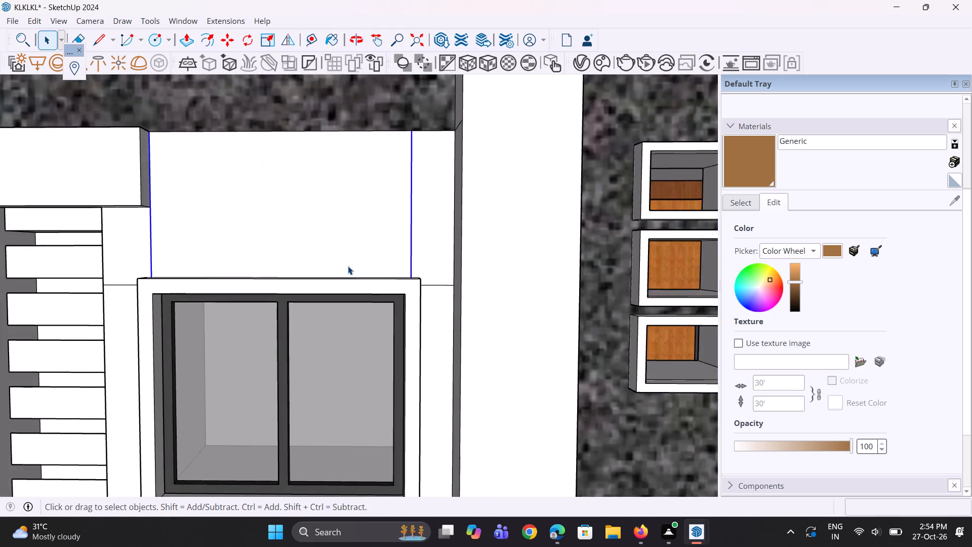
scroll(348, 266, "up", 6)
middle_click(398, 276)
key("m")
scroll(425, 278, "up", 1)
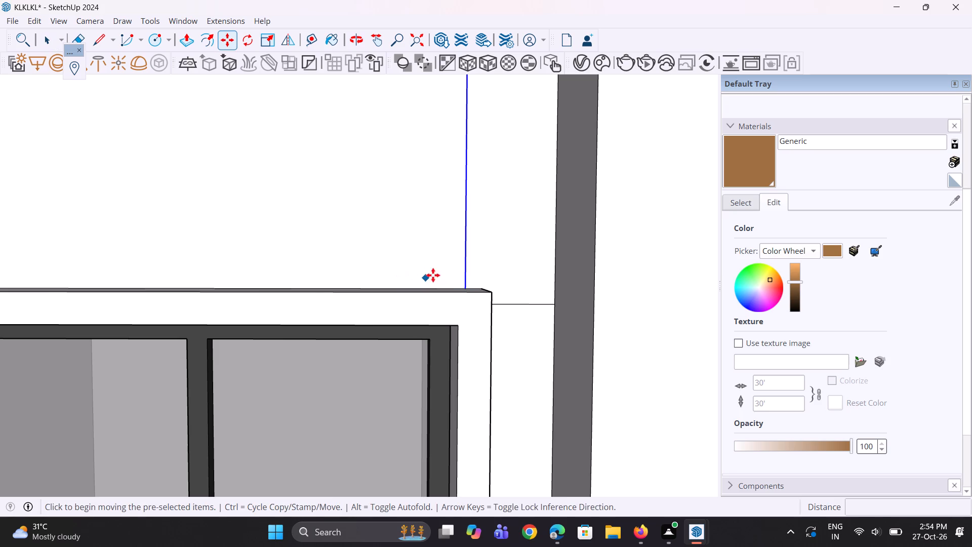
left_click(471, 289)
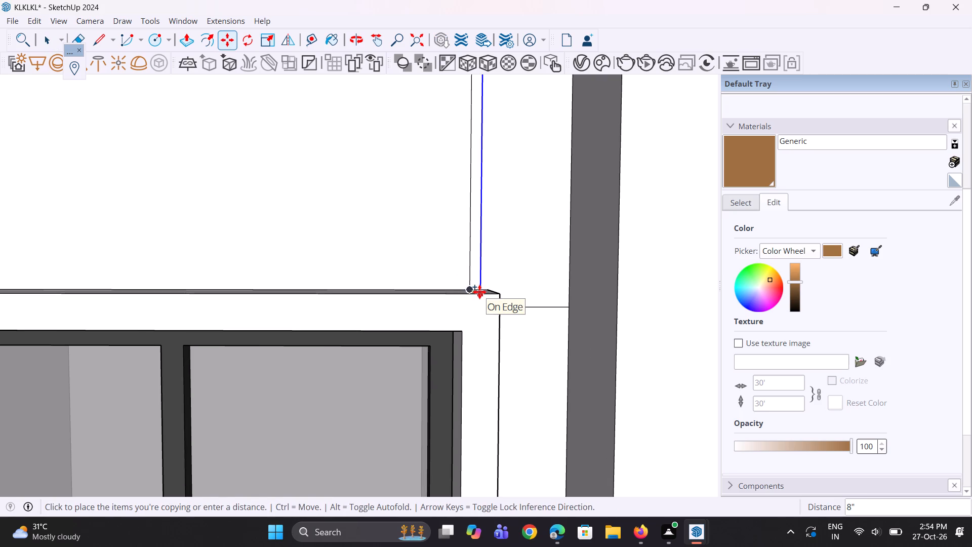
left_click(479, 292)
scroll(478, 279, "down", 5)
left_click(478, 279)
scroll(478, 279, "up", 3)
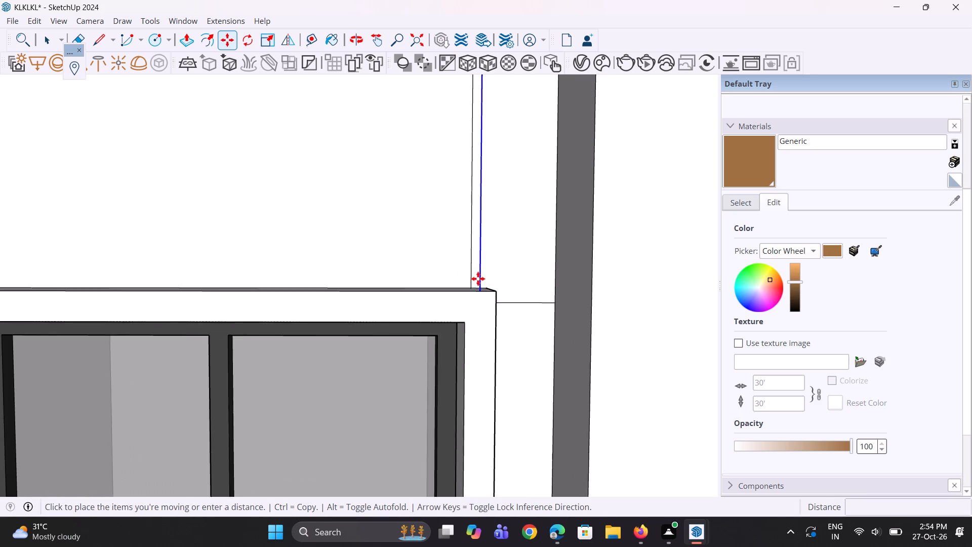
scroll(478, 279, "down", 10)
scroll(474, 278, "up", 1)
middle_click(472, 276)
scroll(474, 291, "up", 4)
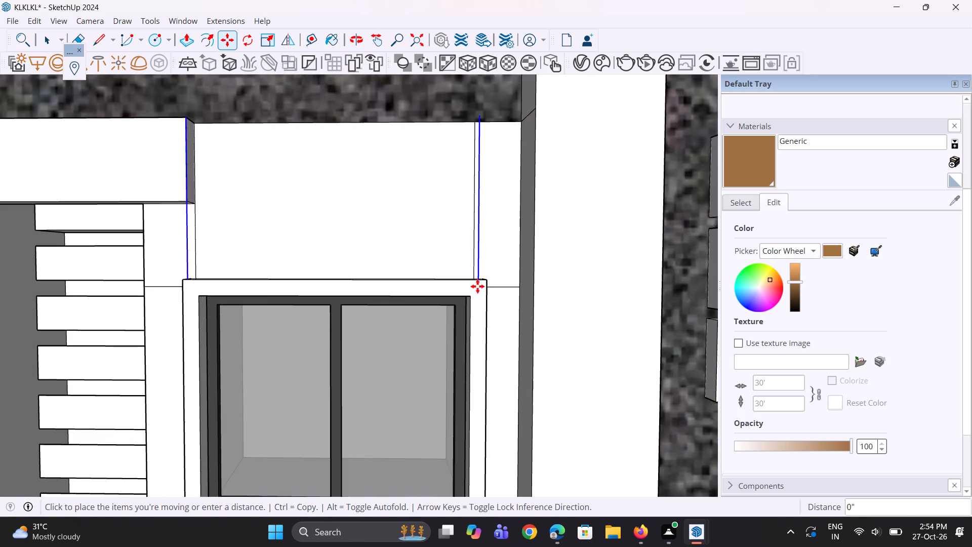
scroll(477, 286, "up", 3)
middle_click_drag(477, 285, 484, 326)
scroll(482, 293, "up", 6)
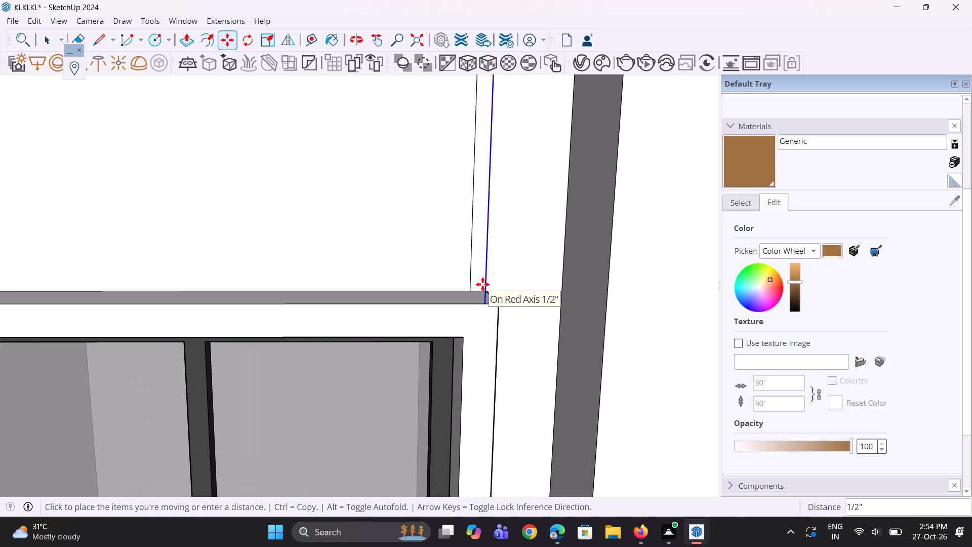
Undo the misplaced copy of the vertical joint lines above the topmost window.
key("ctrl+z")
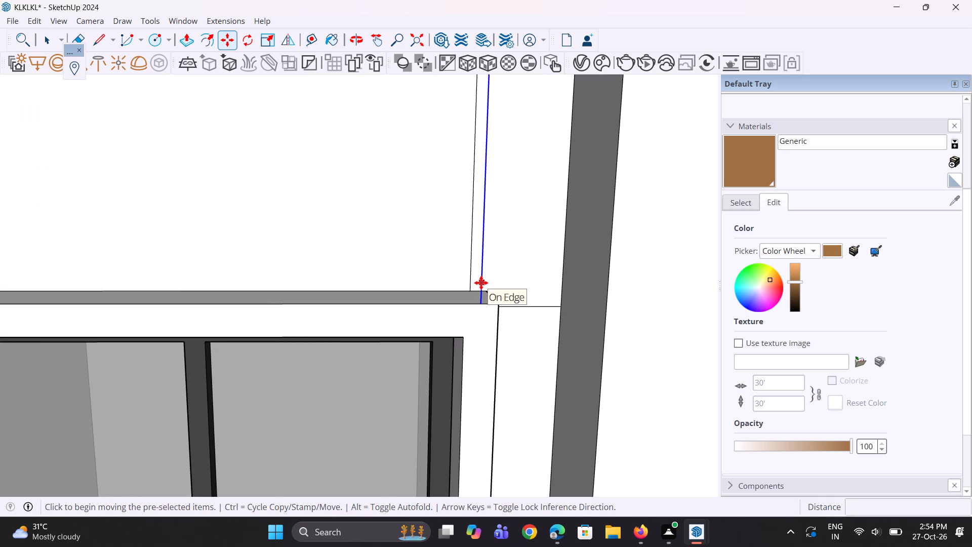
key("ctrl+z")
Copy all vertical joint line segments bordering the wall panel above the topmost window 1/2" to the right along the wall face.
key("space")
left_click(471, 267)
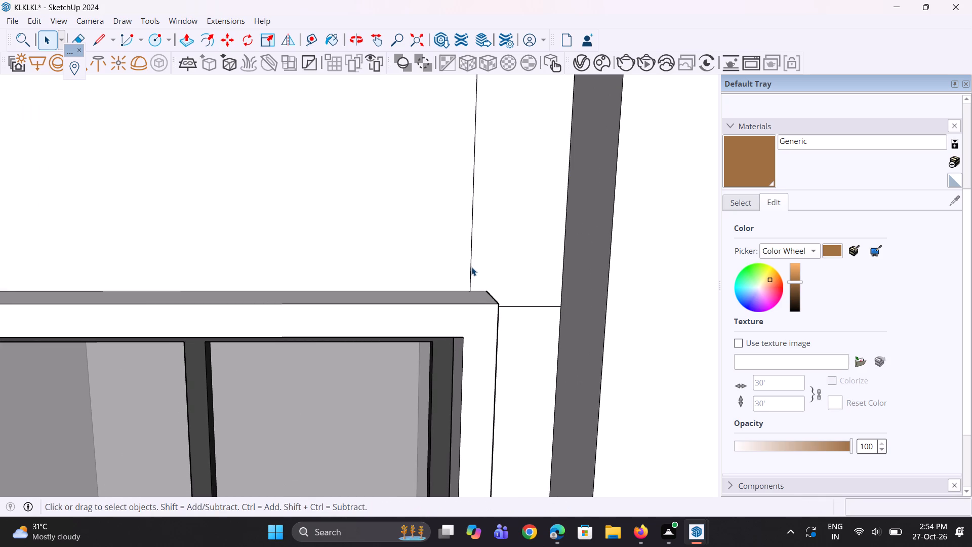
scroll(471, 267, "down", 10)
scroll(296, 295, "up", 9)
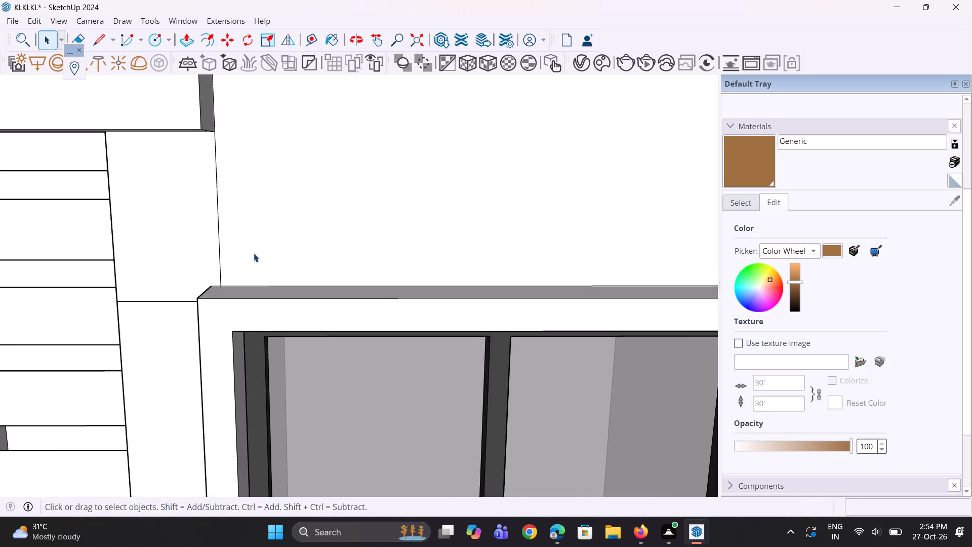
scroll(254, 253, "up", 3)
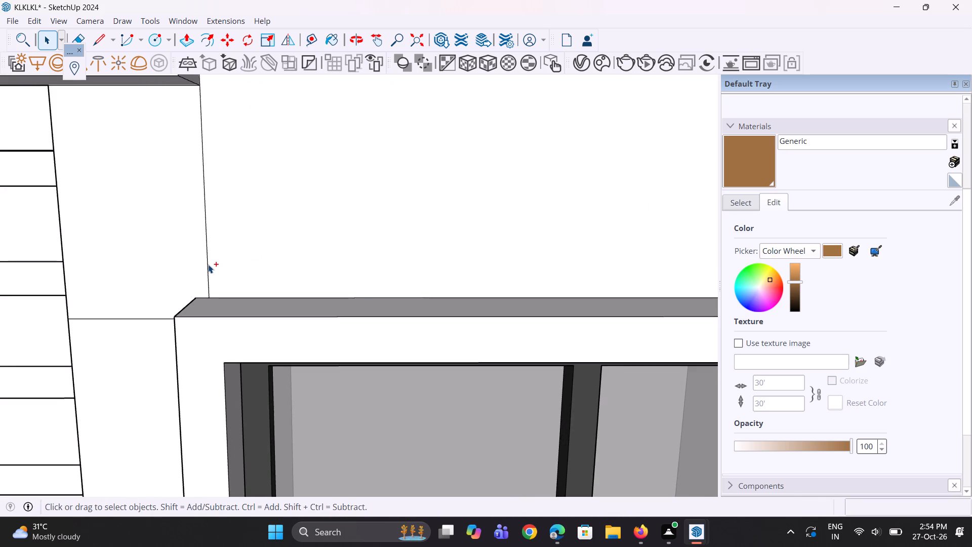
left_click(208, 264, "ctrl")
scroll(214, 267, "down", 5)
scroll(208, 127, "up", 6)
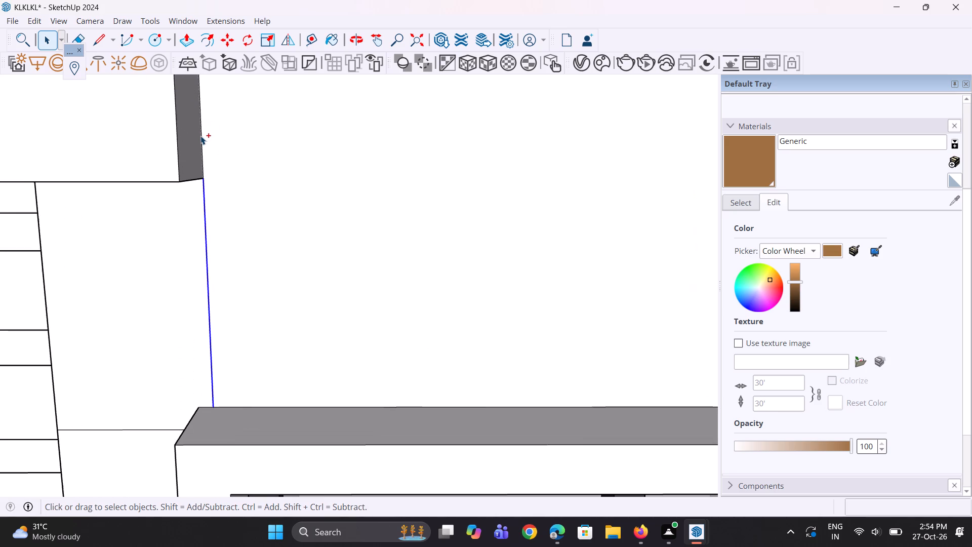
left_click(202, 144, "ctrl")
scroll(215, 230, "down", 11)
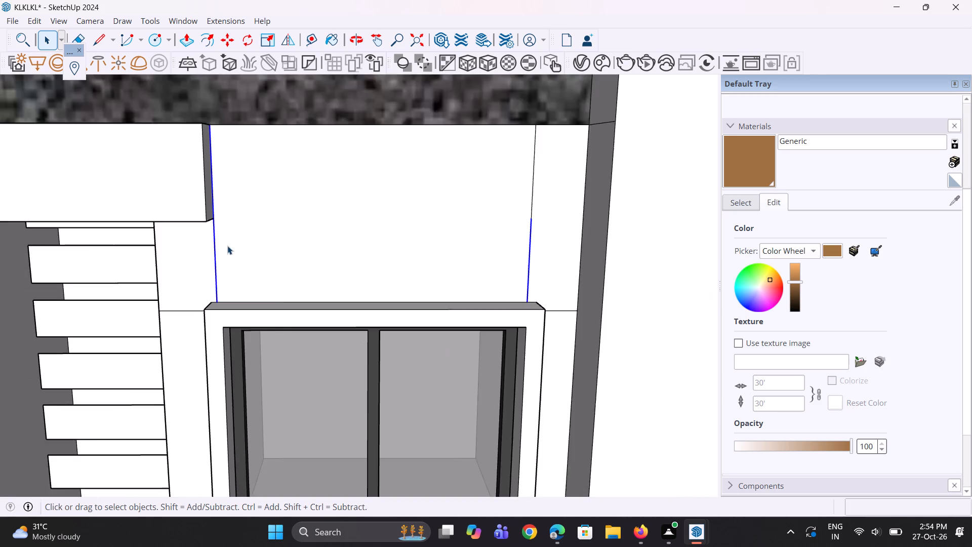
scroll(227, 246, "down", 3)
scroll(433, 184, "up", 6)
left_click(465, 211, "ctrl")
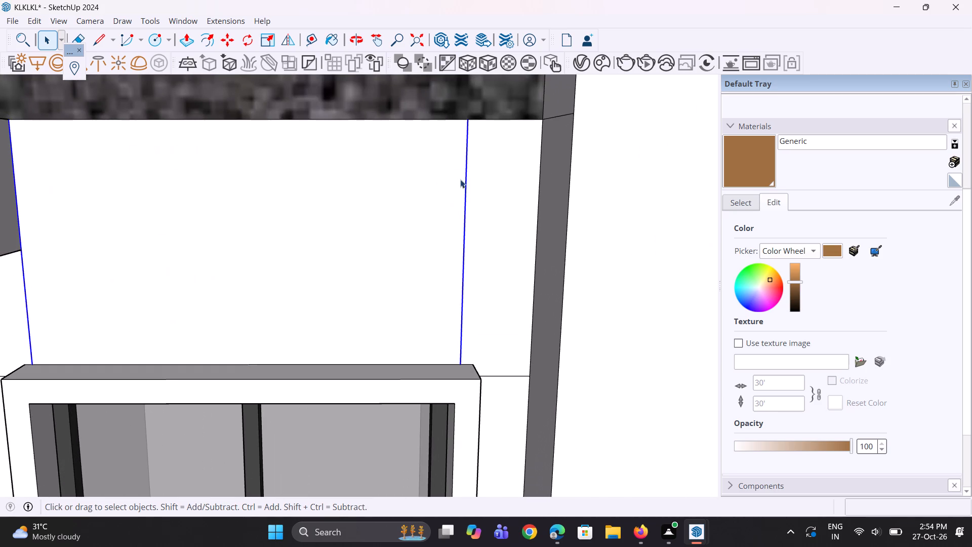
middle_click_drag(451, 174, 458, 216)
scroll(448, 325, "up", 5)
key("m")
scroll(440, 369, "up", 3)
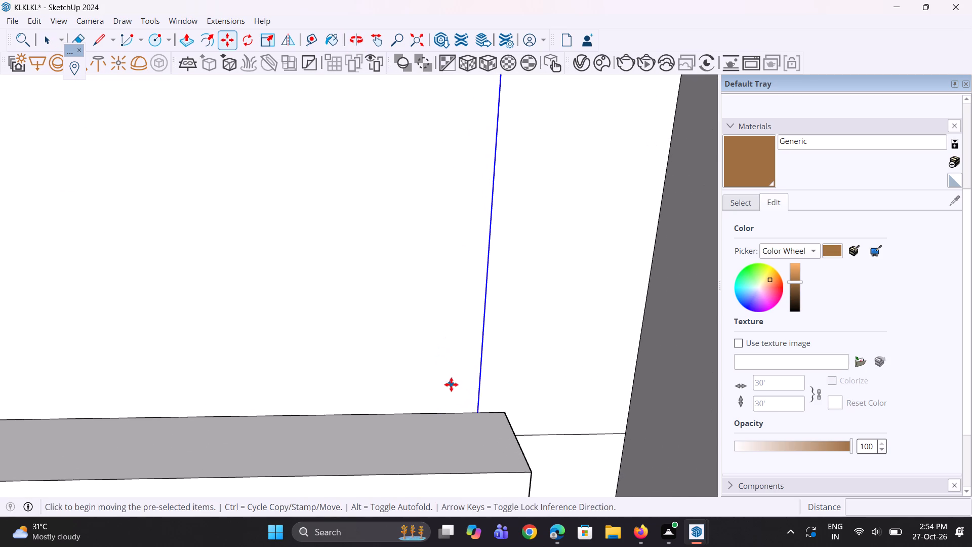
scroll(456, 388, "up", 3, "ctrl")
left_click(487, 422)
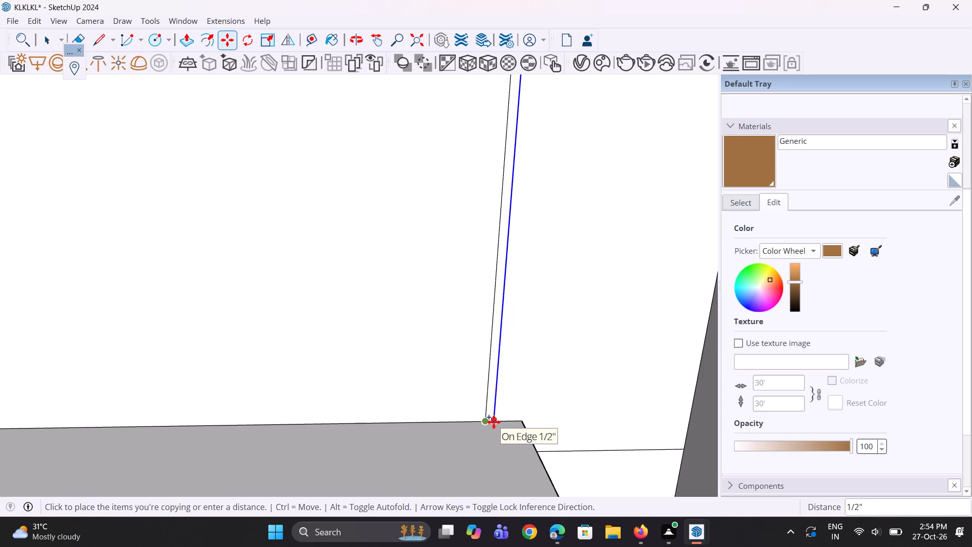
left_click(494, 422)
scroll(494, 422, "down", 12)
middle_click_drag(494, 416, 489, 385)
key("space")
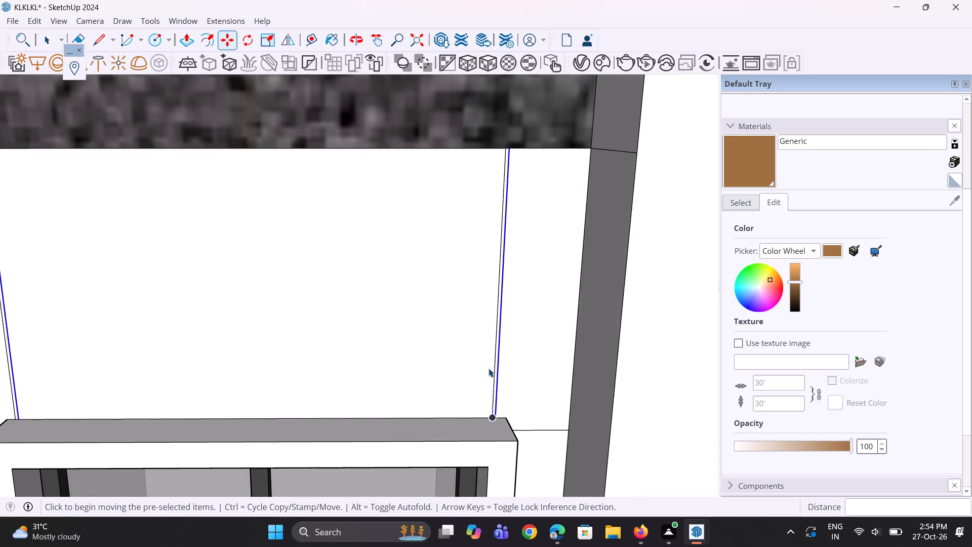
key("space")
Copy the short horizontal joint lines on both sides of the topmost window's upper corners slightly downward along the wall.
scroll(497, 344, "down", 4)
scroll(519, 421, "up", 3)
left_click(528, 399)
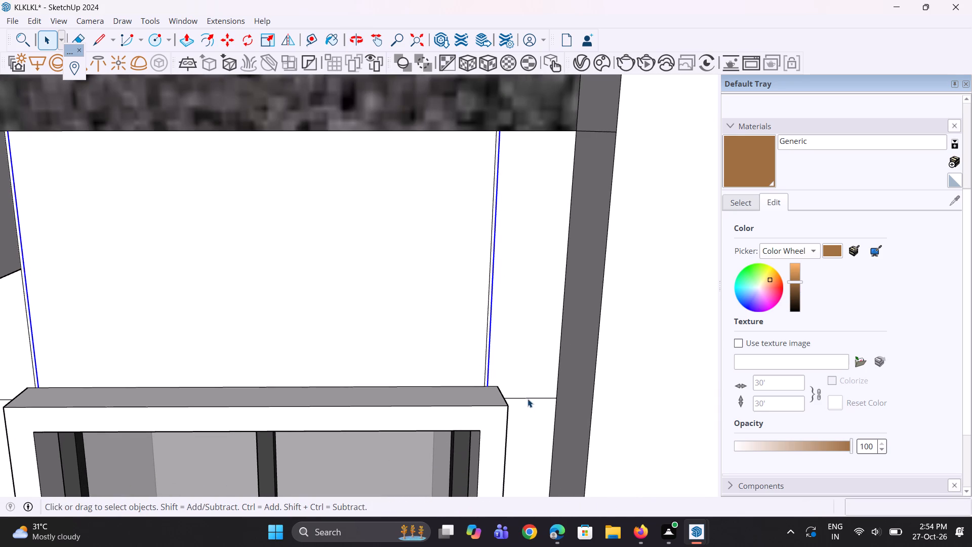
scroll(563, 324, "down", 4)
scroll(297, 399, "up", 3)
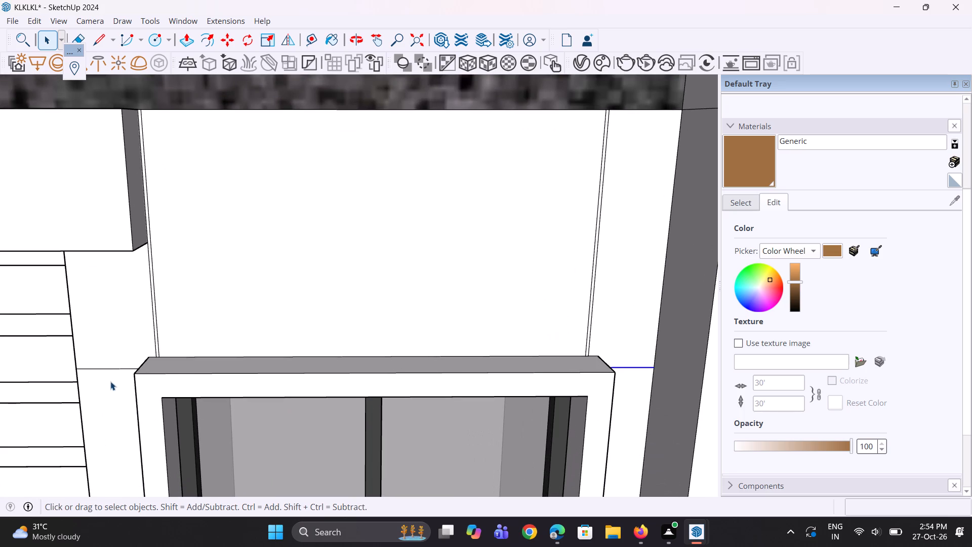
scroll(110, 379, "up", 2)
left_click(109, 367, "ctrl")
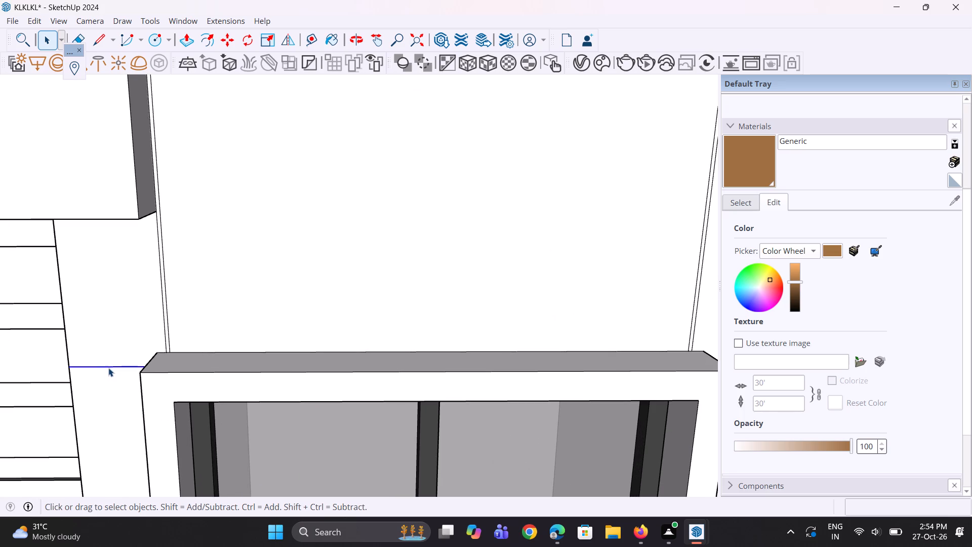
scroll(108, 368, "down", 8)
middle_click_drag(408, 435, 348, 321)
scroll(490, 293, "up", 6)
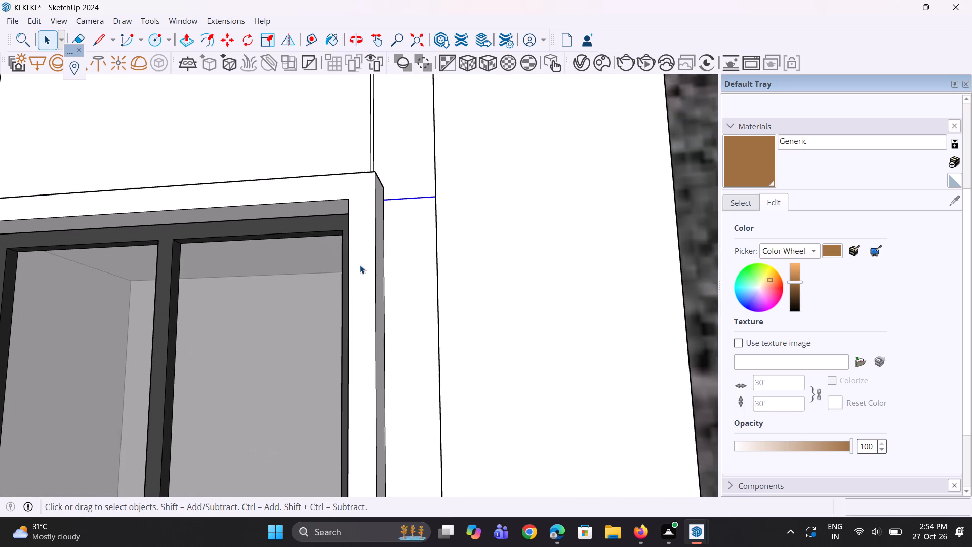
key("m")
scroll(374, 220, "up", 4)
left_click(386, 201)
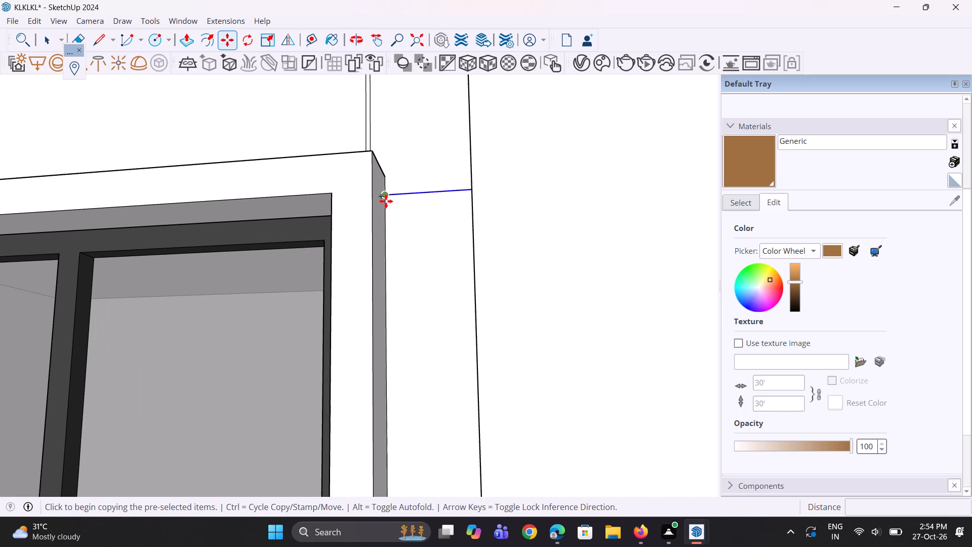
left_click(386, 206)
scroll(397, 194, "down", 10)
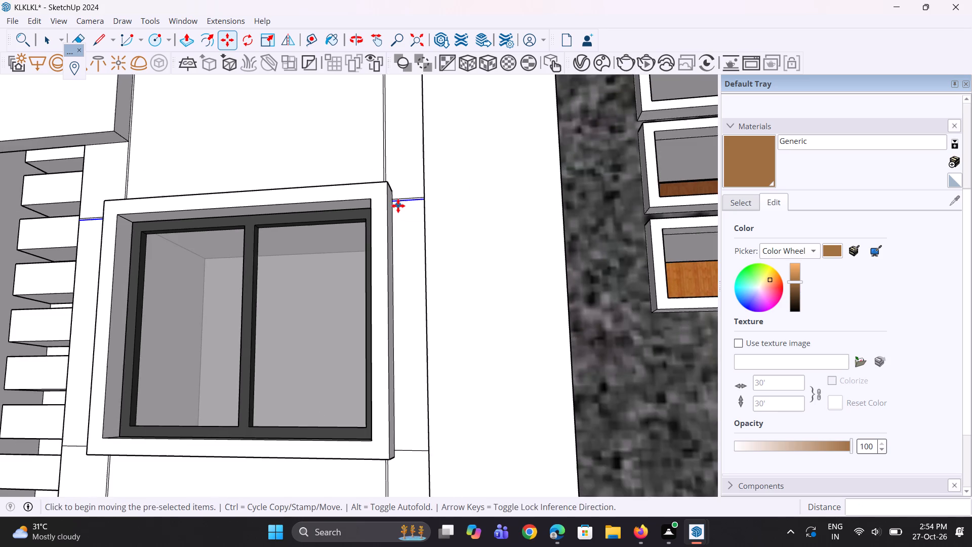
key("space")
key("space")
scroll(398, 207, "down", 6)
left_click(6, 204)
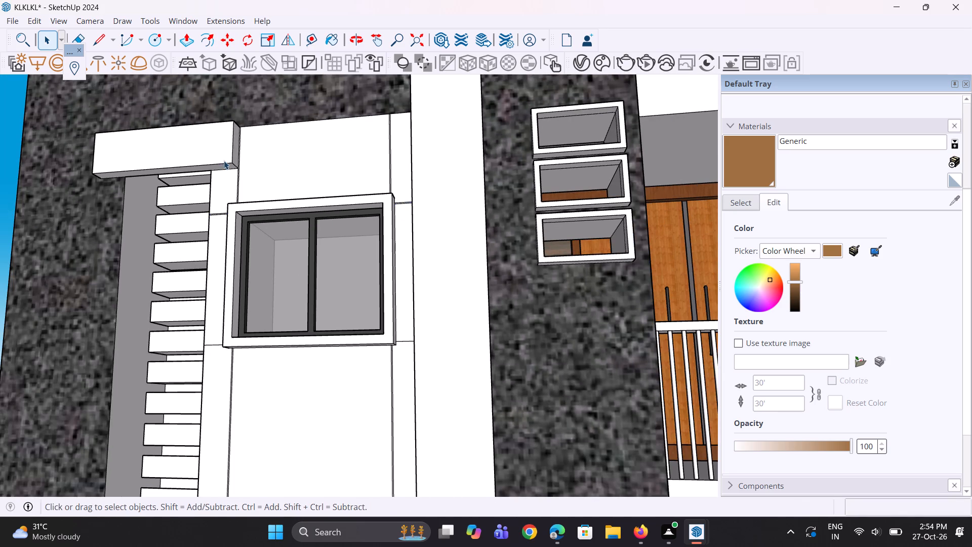
Copy the short horizontal joint lines on both sides of the topmost window's lower corners 1/2" upward along the wall.
scroll(371, 122, "down", 4)
middle_click_drag(370, 139, 375, 179)
scroll(393, 308, "up", 11)
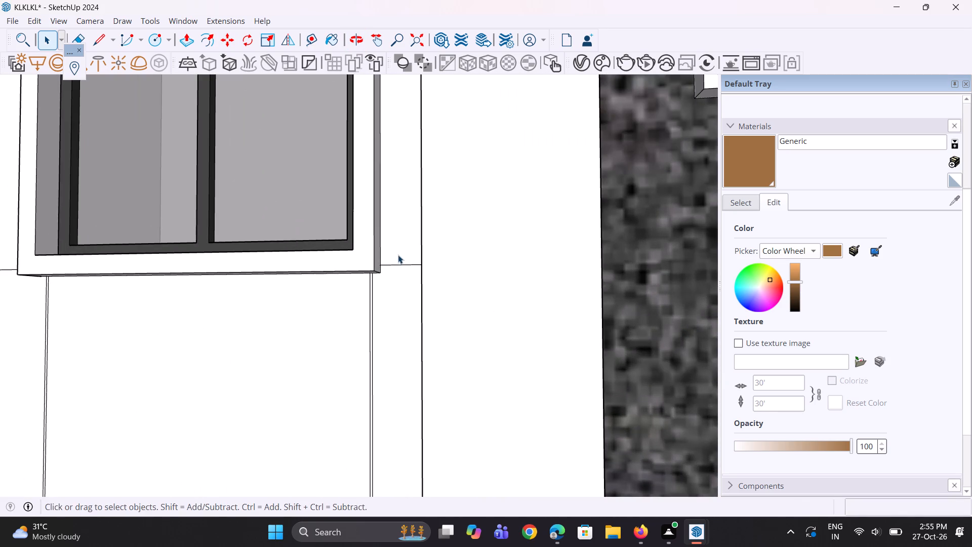
left_click(397, 264)
scroll(450, 250, "down", 5)
middle_click_drag(265, 265, 385, 232)
scroll(195, 259, "up", 6)
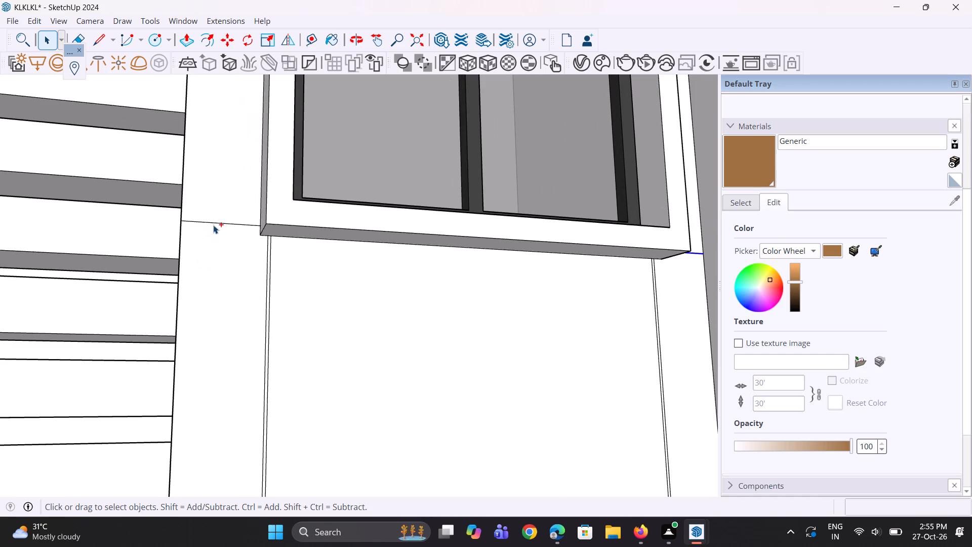
left_click(214, 224, "ctrl")
middle_click_drag(216, 227, 226, 261)
scroll(239, 260, "up", 3)
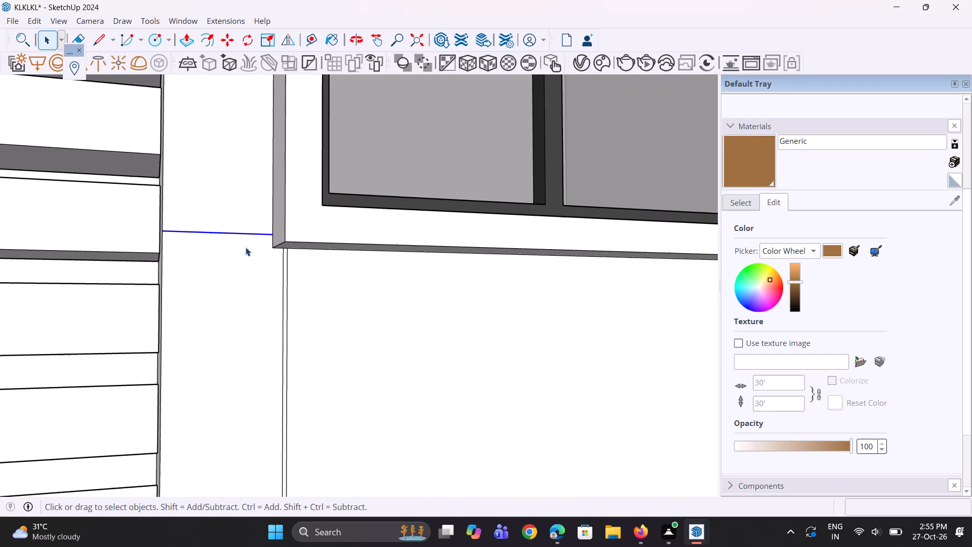
key("m")
scroll(246, 247, "up", 6)
left_click(291, 229)
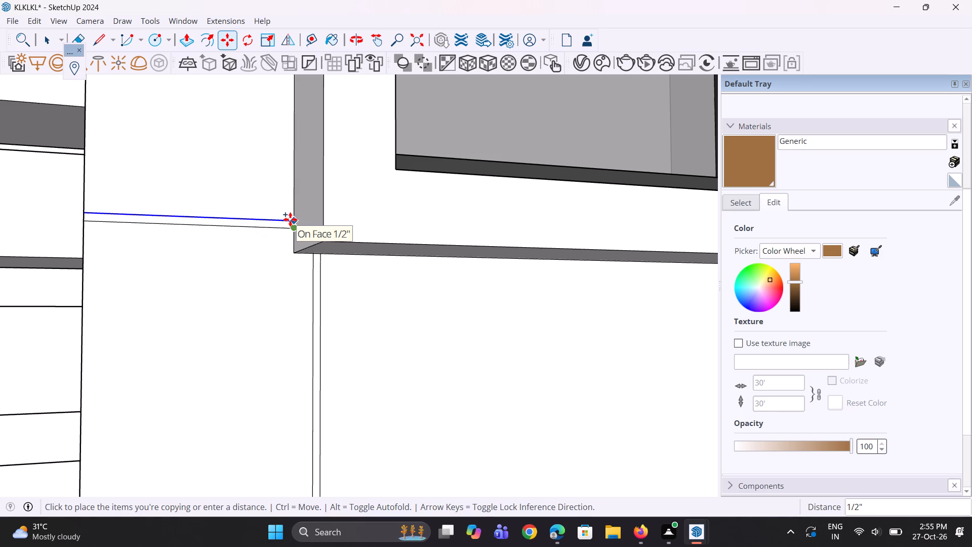
left_click(290, 219)
key("space")
scroll(196, 254, "down", 10)
scroll(291, 203, "down", 6)
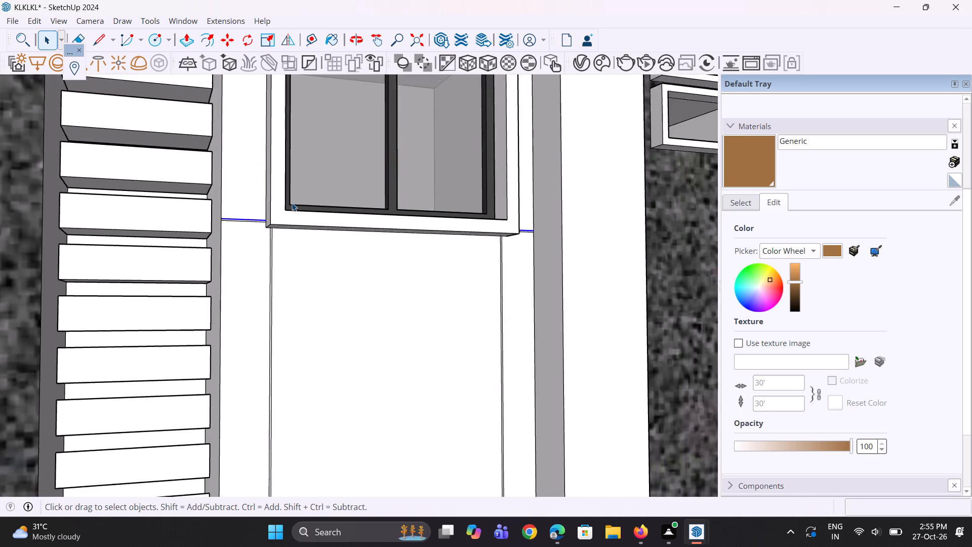
Copy the short horizontal joint lines on both sides of the upper corners of the window directly below the topmost one 1/2" downward.
scroll(292, 203, "down", 11)
scroll(268, 156, "down", 3)
scroll(258, 263, "up", 5)
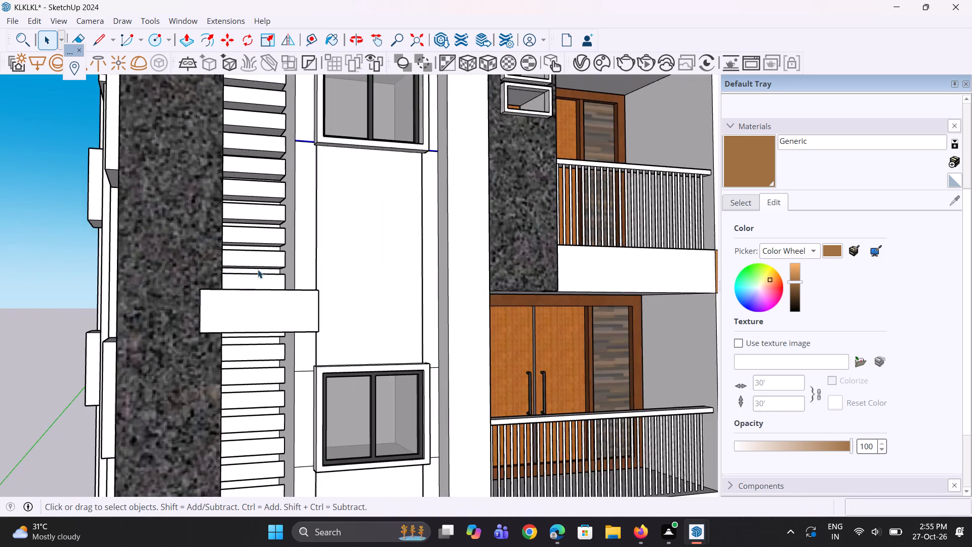
scroll(312, 362, "up", 13)
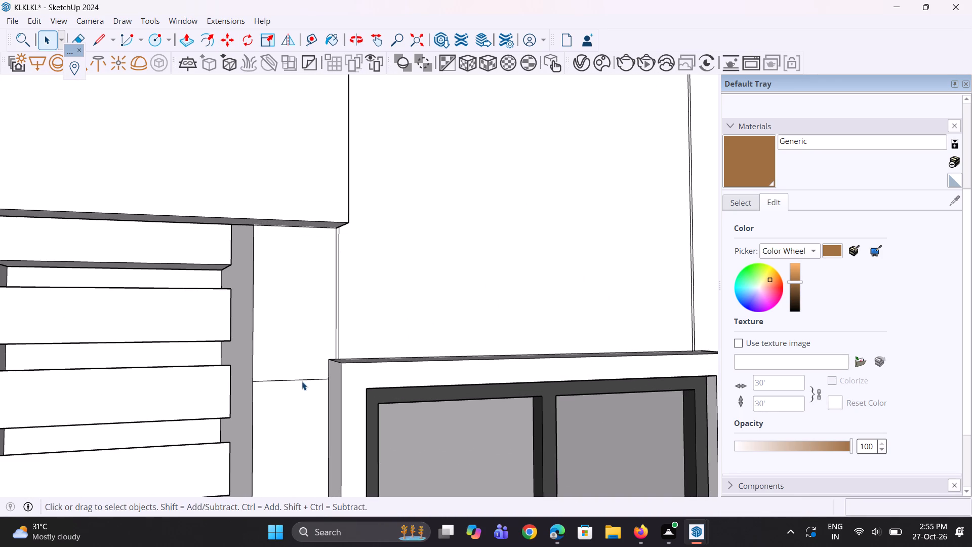
left_click(303, 379)
scroll(219, 354, "down", 10)
middle_click_drag(415, 377, 310, 358)
scroll(312, 350, "up", 14)
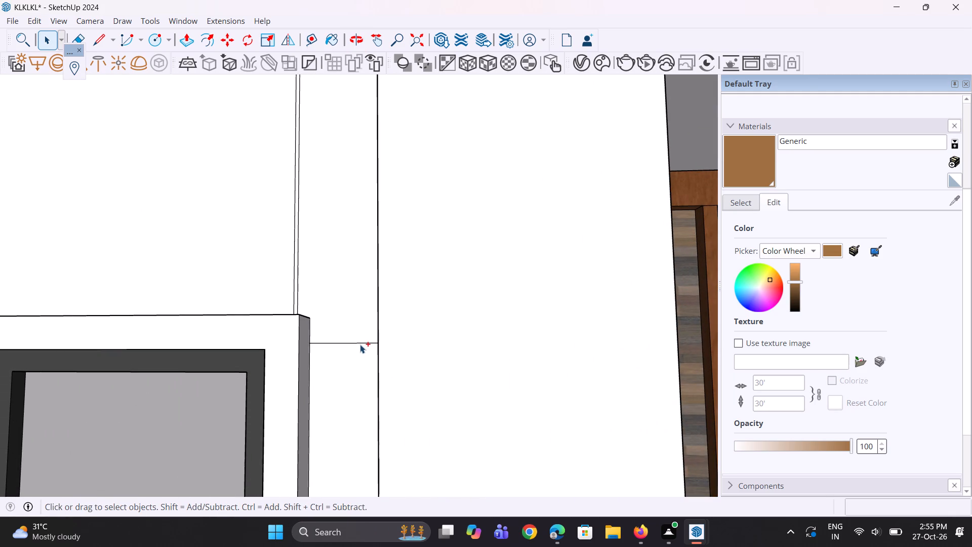
left_click(359, 344, "ctrl")
scroll(318, 351, "up", 3)
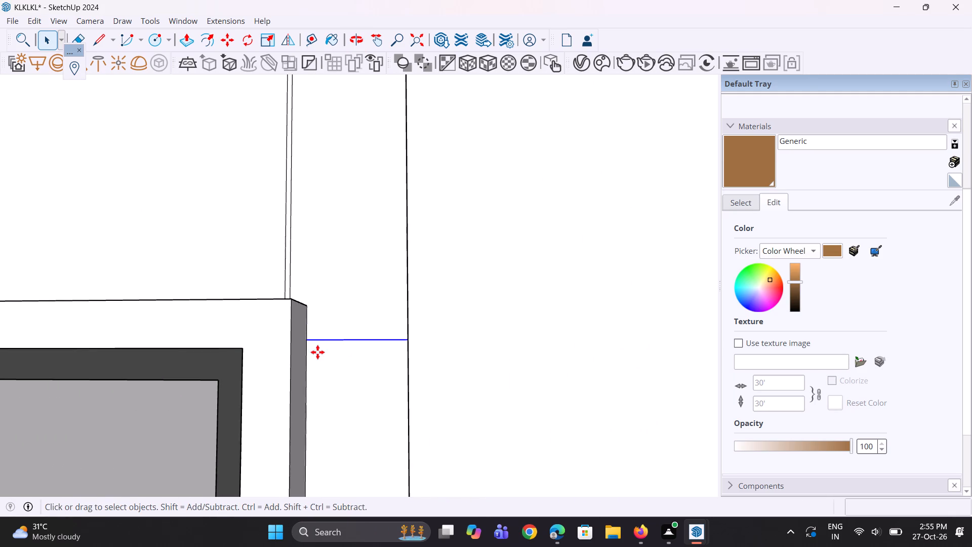
key("m")
scroll(313, 344, "up", 5)
left_click(307, 342)
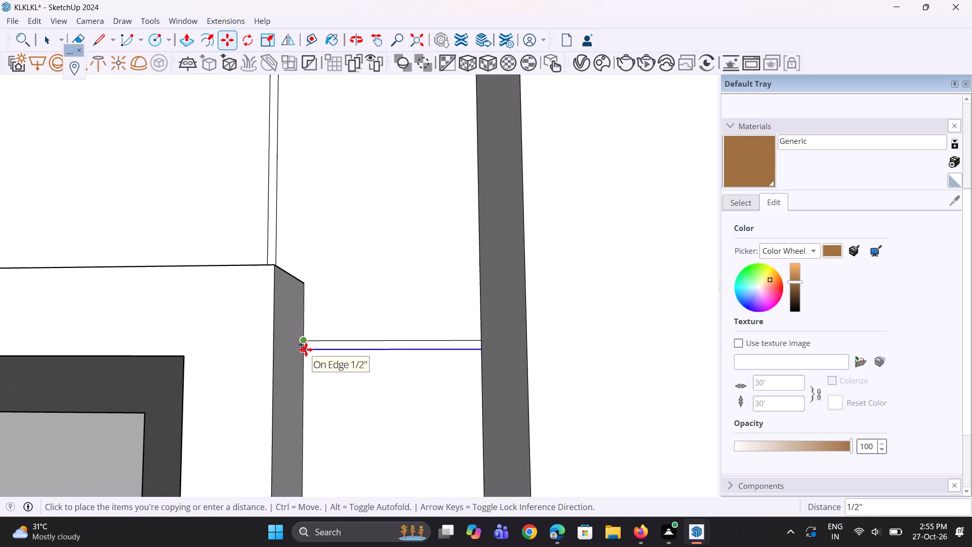
left_click(306, 349)
scroll(379, 310, "down", 14)
key("space")
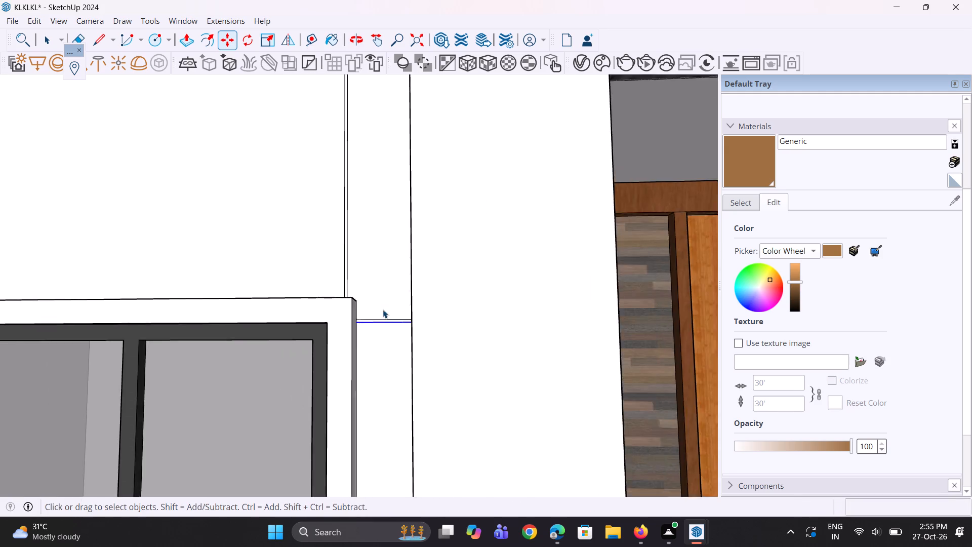
scroll(383, 309, "down", 16)
key("space")
left_click(163, 330)
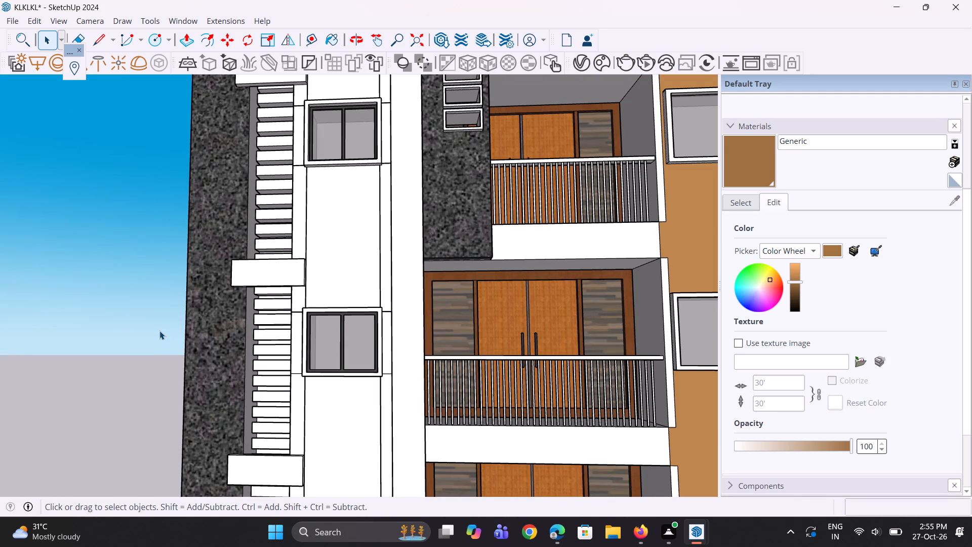
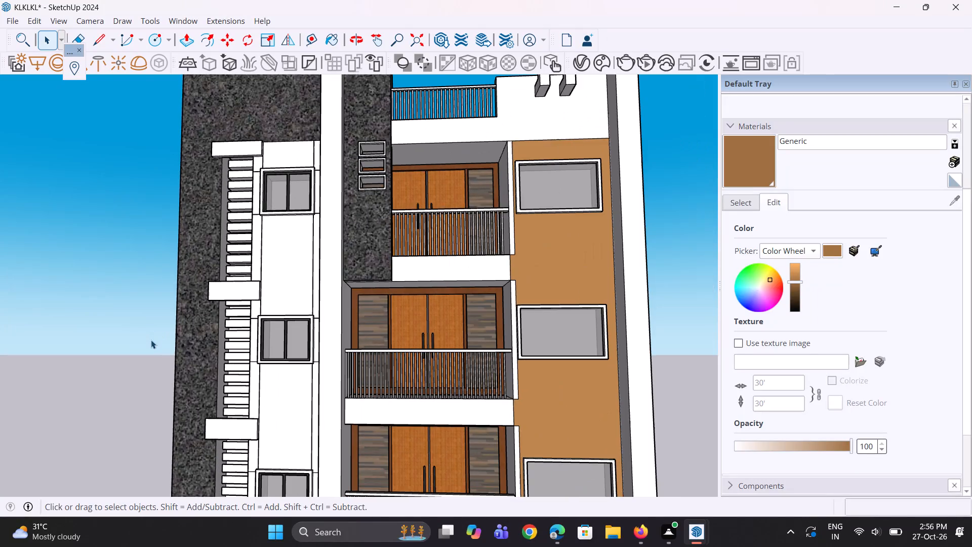
Copy the short horizontal joint lines on both sides of the third-from-top window's upper corners 1/2" downward.
scroll(99, 232, "up", 11)
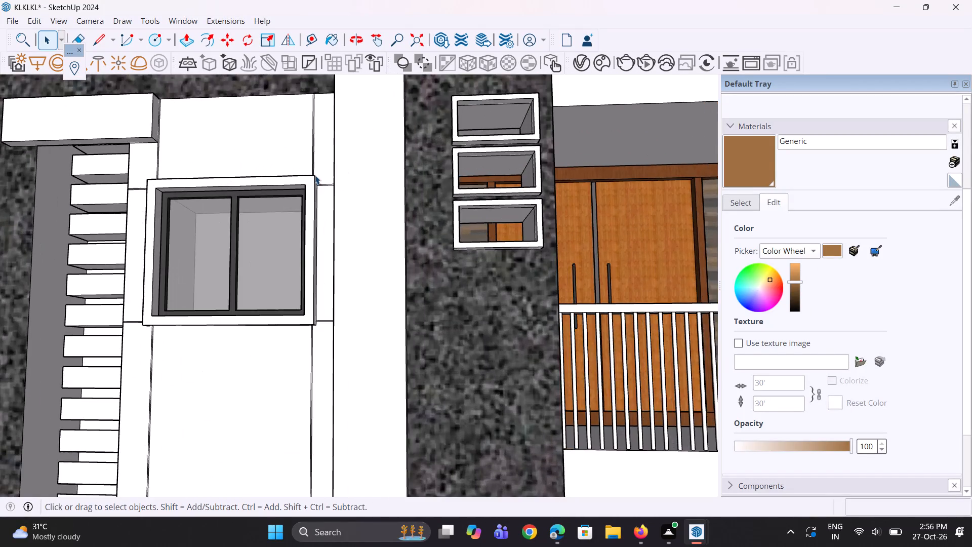
scroll(314, 175, "down", 13)
scroll(298, 228, "down", 4)
scroll(270, 384, "up", 3)
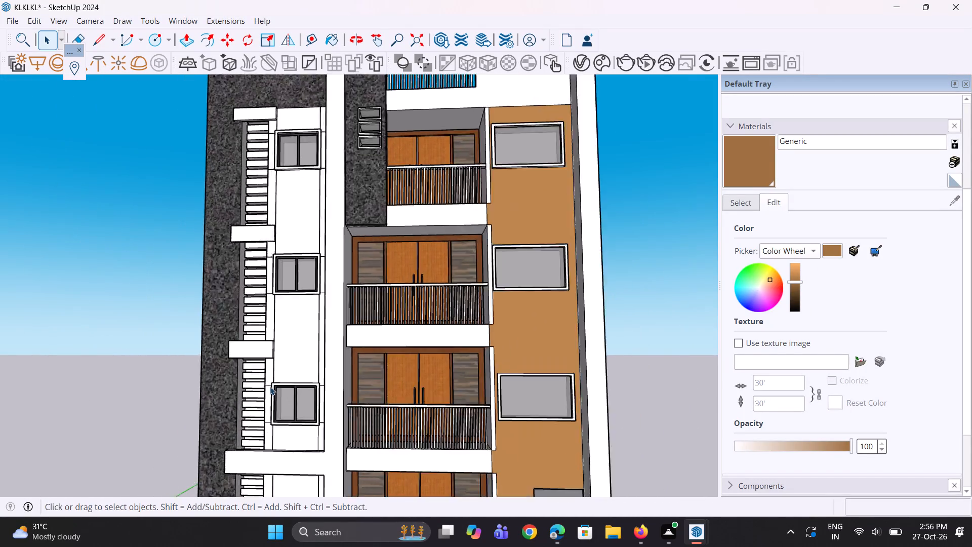
scroll(270, 386, "up", 8)
scroll(341, 383, "up", 7)
left_click(412, 383)
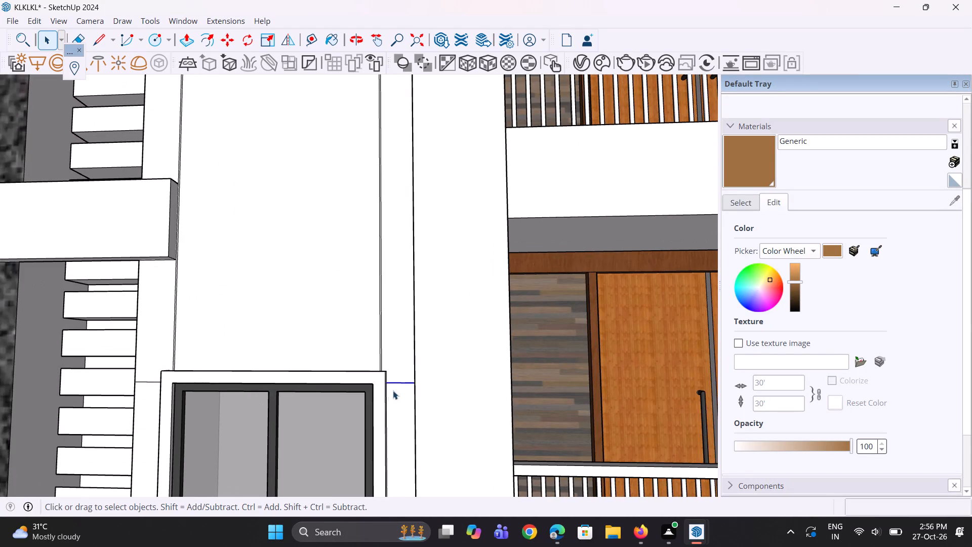
scroll(317, 381, "up", 3)
scroll(182, 392, "up", 1)
left_click(79, 381, "ctrl")
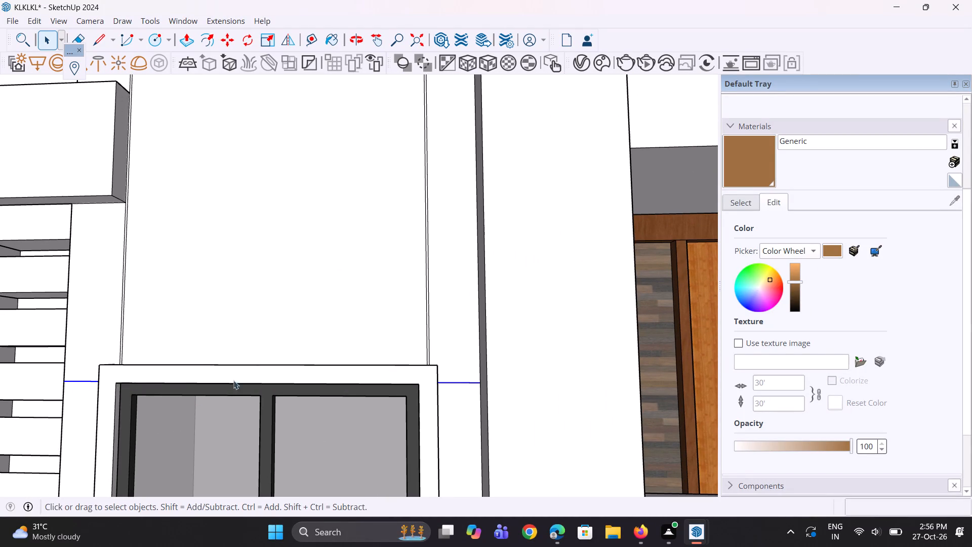
scroll(383, 234, "down", 3)
scroll(392, 399, "up", 5)
key("m")
middle_click_drag(419, 379, 407, 373)
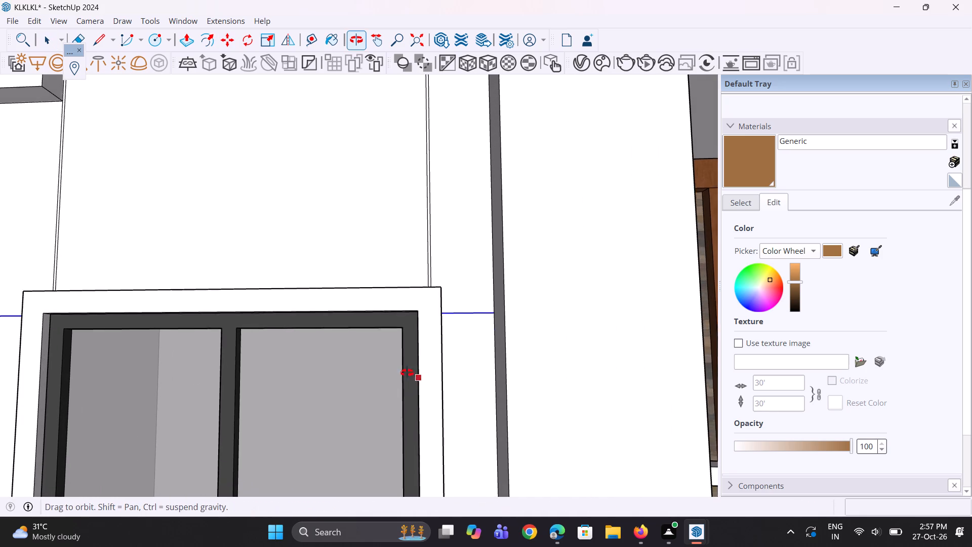
middle_click_drag(407, 373, 396, 366)
scroll(396, 366, "up", 1)
scroll(415, 313, "up", 2)
left_click(440, 300)
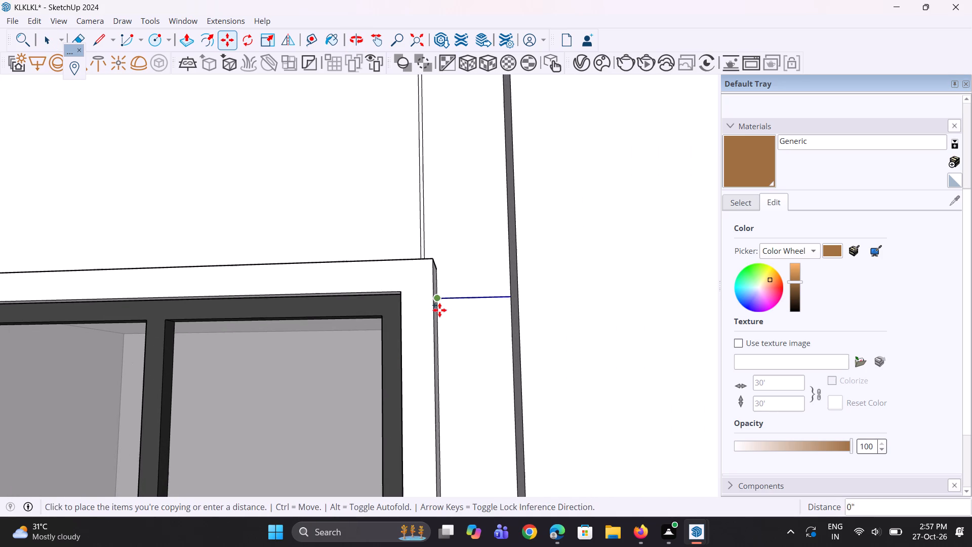
scroll(442, 307, "up", 3)
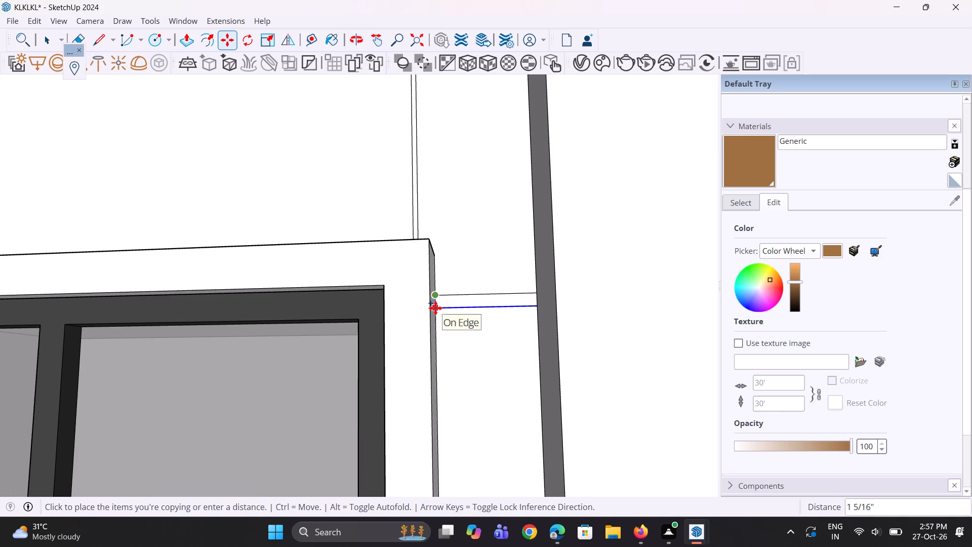
left_click(436, 307)
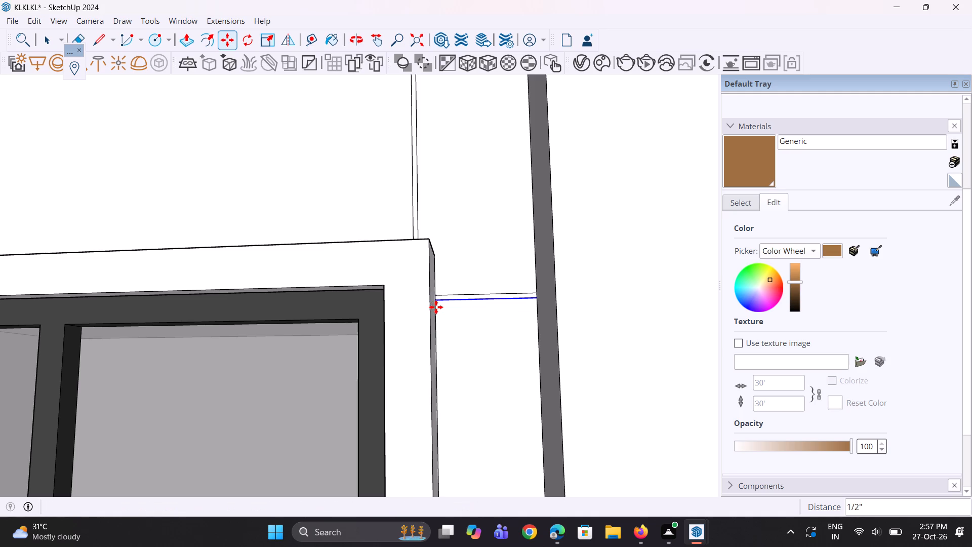
scroll(425, 260, "down", 10)
key("space")
key("space")
Copy the short horizontal joint lines on both sides of the third-from-top window's lower corners 1/2" downward.
scroll(446, 196, "down", 6)
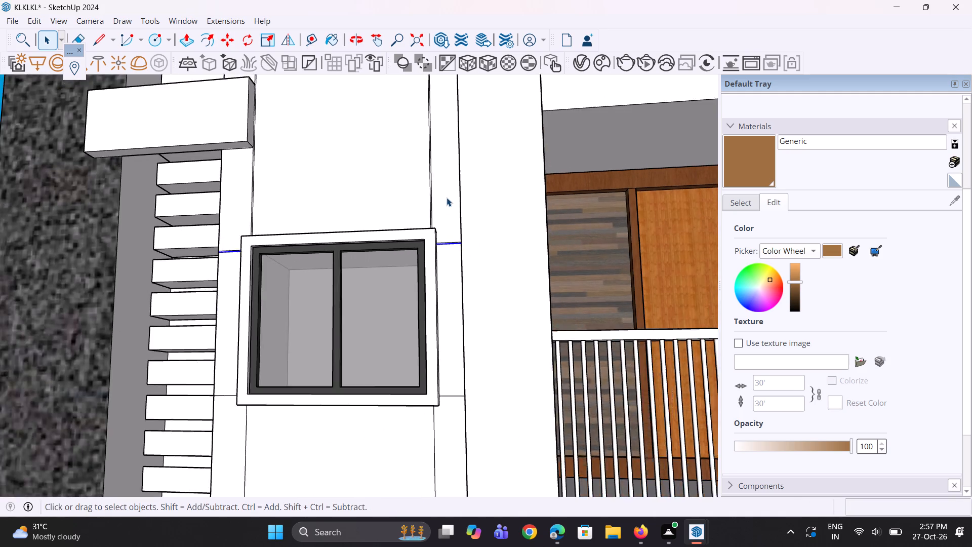
scroll(447, 198, "down", 1)
scroll(444, 320, "up", 9)
left_click(450, 389)
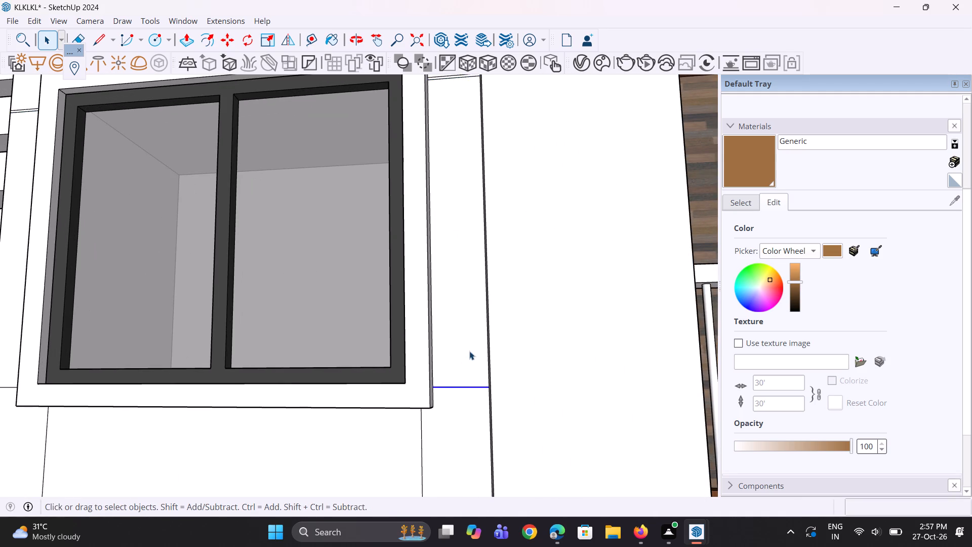
scroll(470, 349, "down", 6)
middle_click_drag(101, 416, 159, 400)
scroll(211, 401, "up", 3)
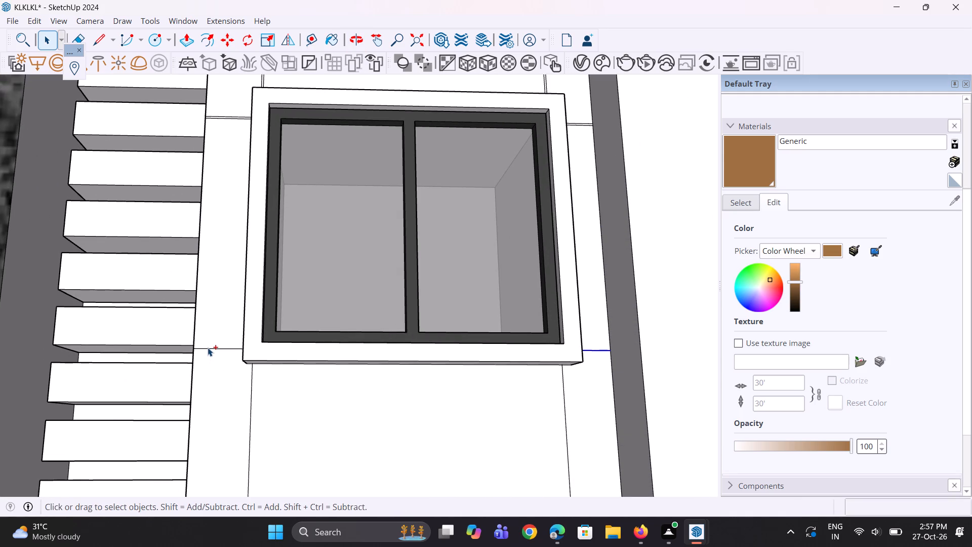
left_click(208, 348, "ctrl")
scroll(206, 351, "down", 5)
middle_click_drag(384, 361, 184, 361)
scroll(265, 353, "up", 6)
middle_click_drag(315, 357, 422, 362)
scroll(530, 356, "up", 4)
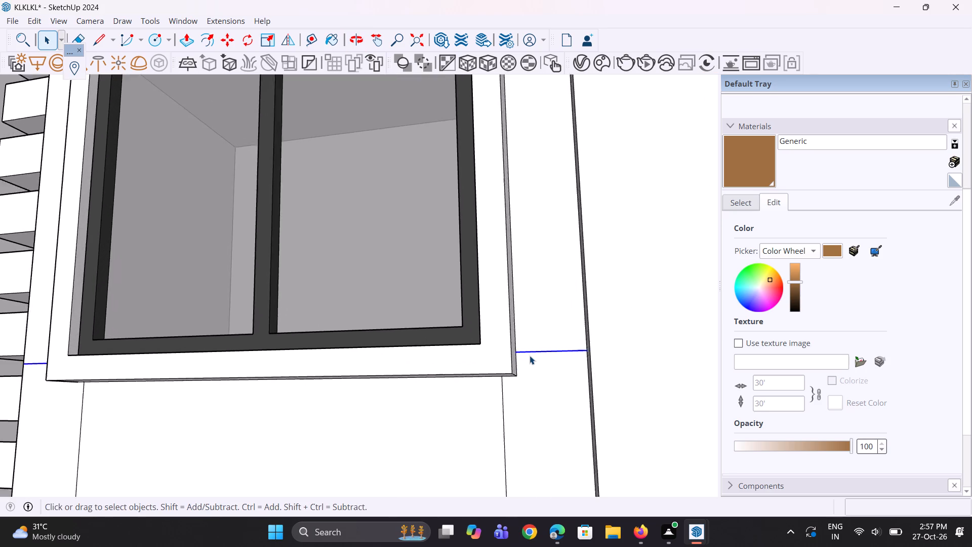
scroll(530, 356, "up", 2)
key("m")
scroll(528, 356, "up", 5)
left_click(503, 349)
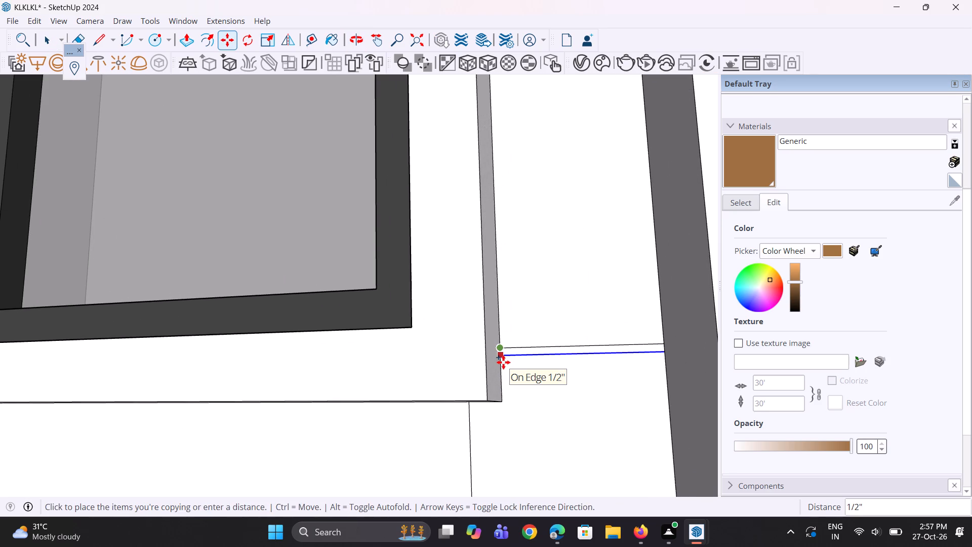
left_click(503, 362)
scroll(510, 338, "down", 9)
key("space")
key("space")
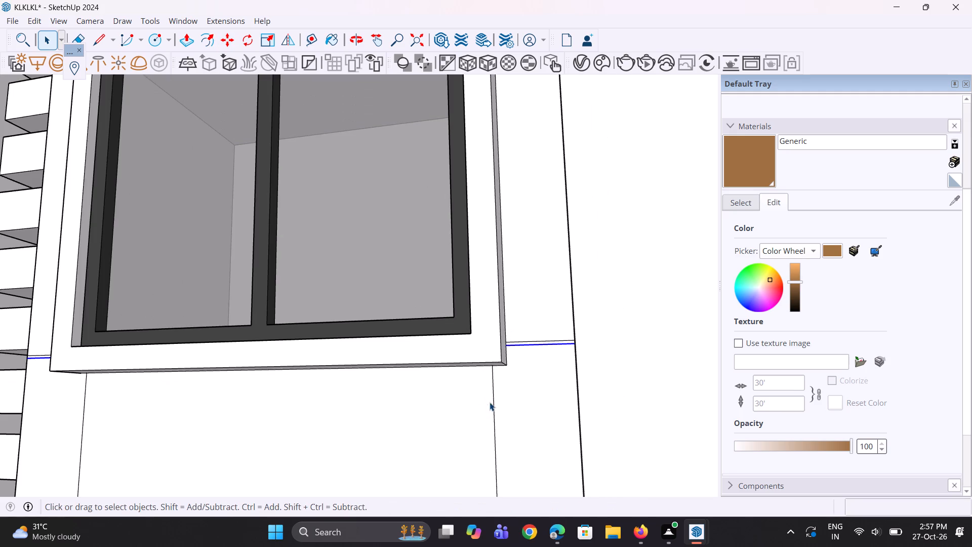
Copy both vertical joint lines on the wall panel below the third-from-top window 1/2" to the right, then clear the selection.
left_click(493, 401)
scroll(506, 356, "down", 10)
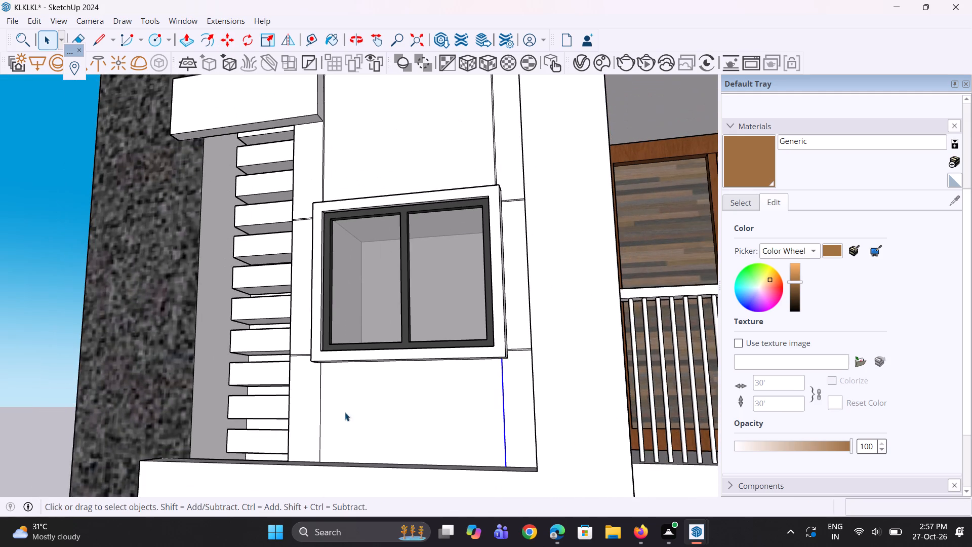
scroll(344, 413, "up", 6)
left_click(306, 418)
middle_click_drag(325, 427, 319, 348)
scroll(272, 233, "up", 2)
scroll(251, 308, "down", 4)
scroll(493, 296, "up", 2)
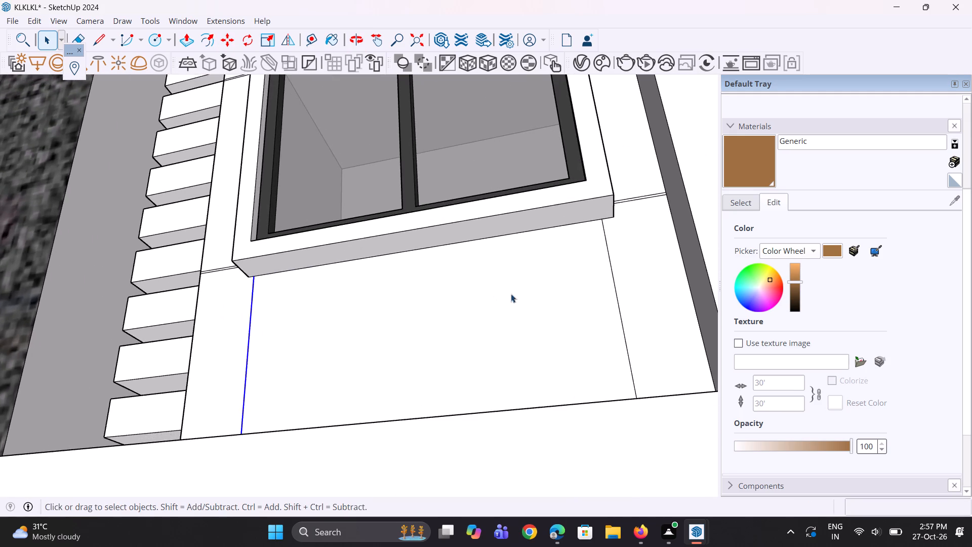
scroll(577, 263, "up", 3, "ctrl")
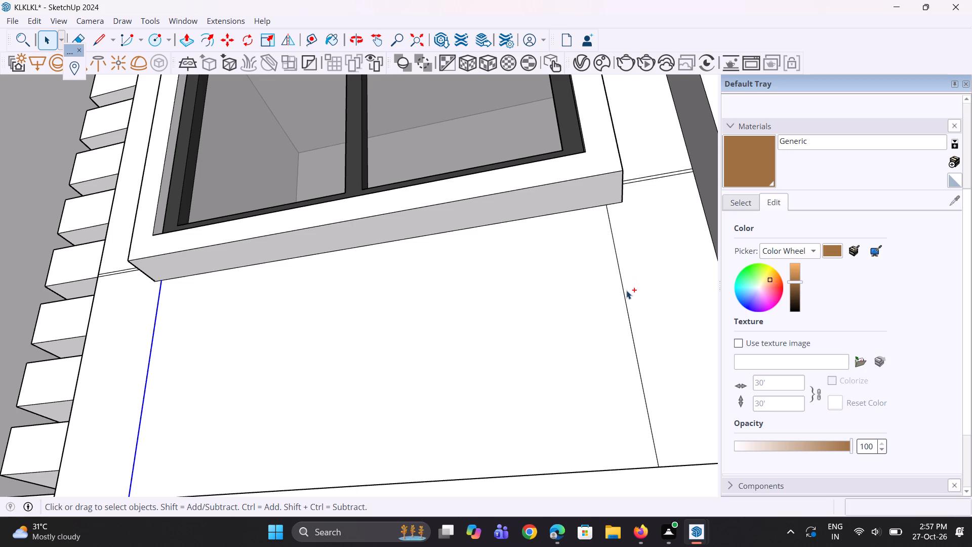
left_click(624, 294, "ctrl")
scroll(213, 282, "up", 1)
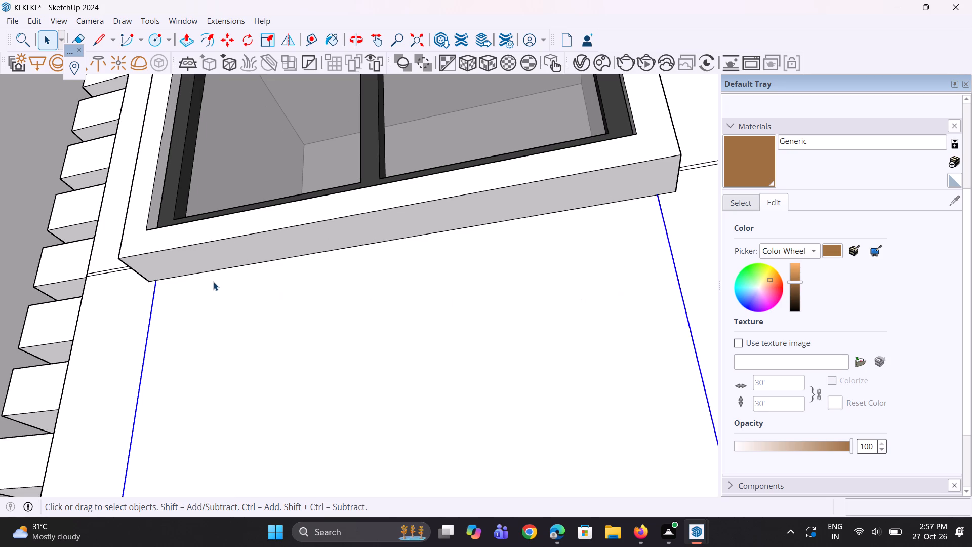
key("m")
scroll(204, 276, "up", 2)
scroll(191, 265, "up", 2, "ctrl")
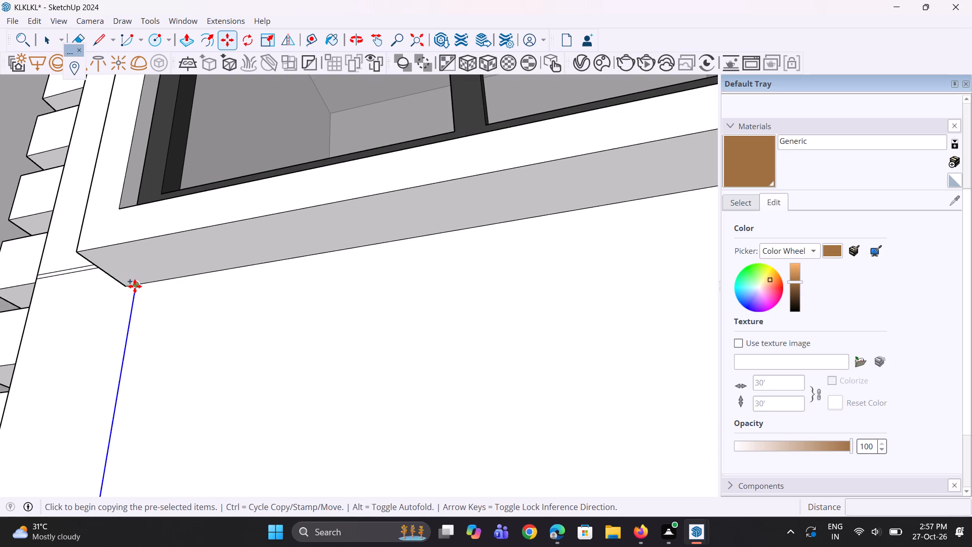
left_click(135, 286)
left_click(145, 285)
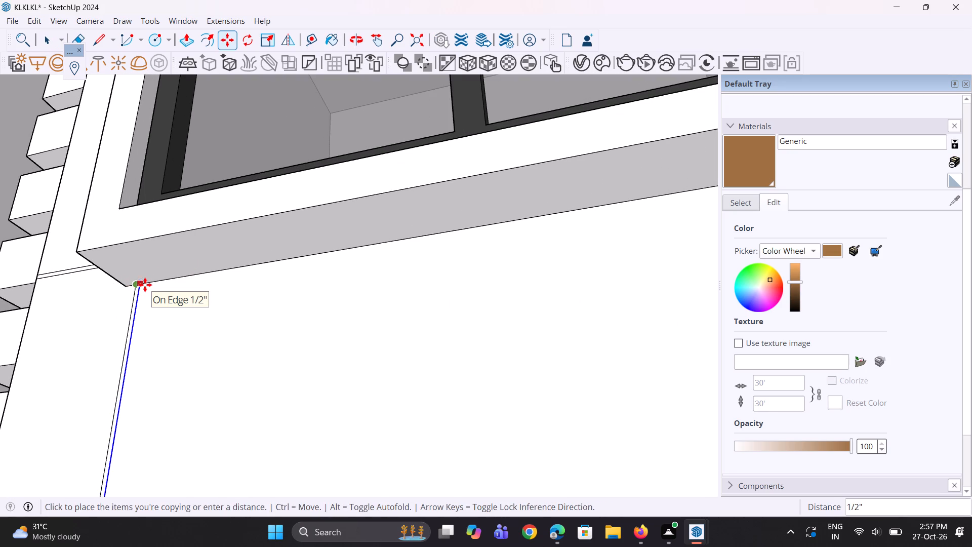
key("space")
scroll(210, 327, "down", 9)
key("space")
scroll(210, 328, "down", 11)
key("space")
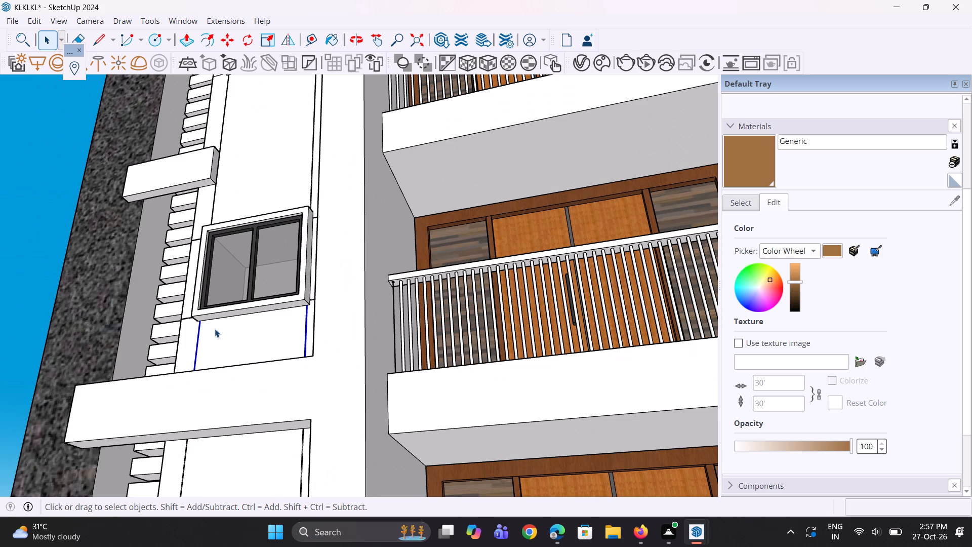
left_click(37, 257)
Push/Pull the narrow horizontal joint strip beside the third-from-top window's lower-right corner about 1 1/8" into the wall.
middle_click_drag(216, 237, 248, 318)
scroll(275, 294, "down", 5)
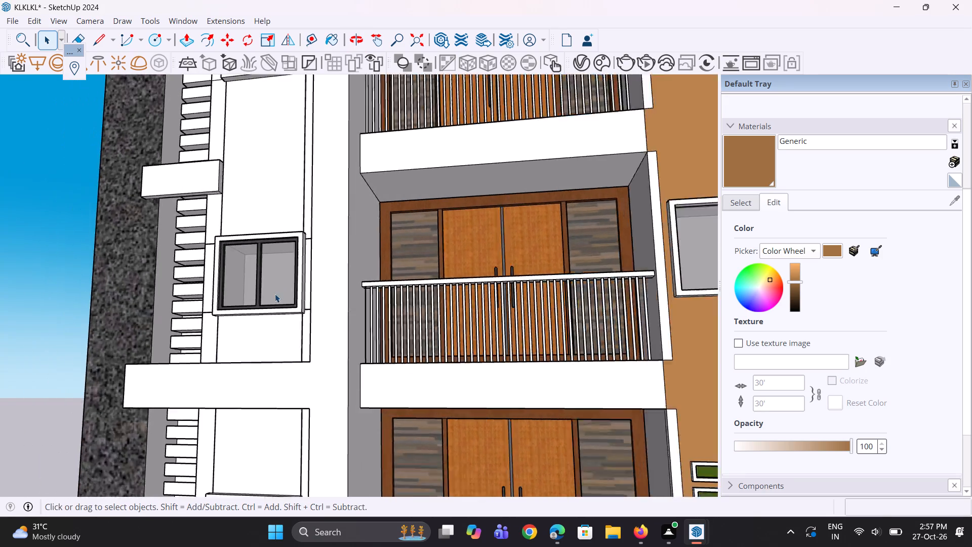
scroll(275, 294, "down", 5)
middle_click_drag(251, 382, 356, 375)
scroll(323, 402, "up", 10)
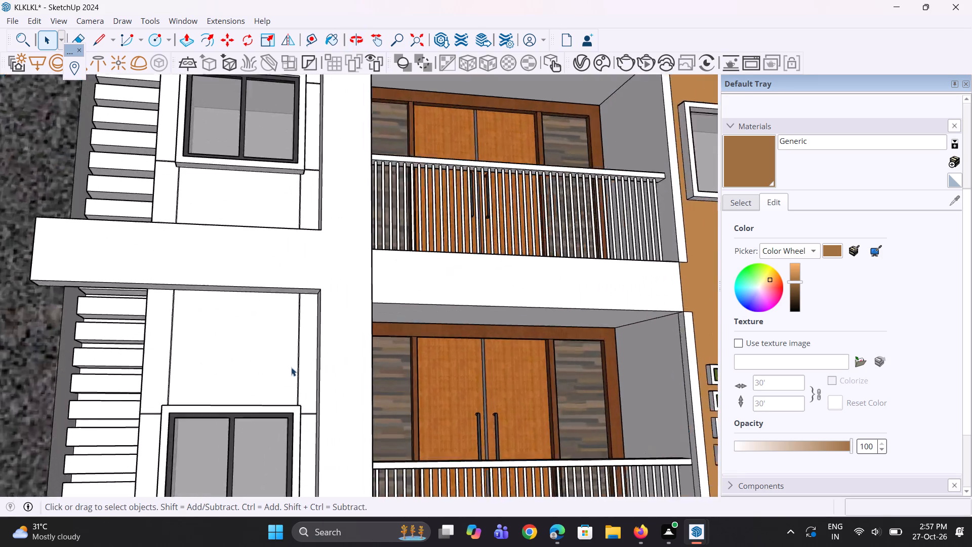
scroll(291, 367, "up", 10)
middle_click_drag(330, 401, 310, 400)
scroll(309, 400, "down", 10)
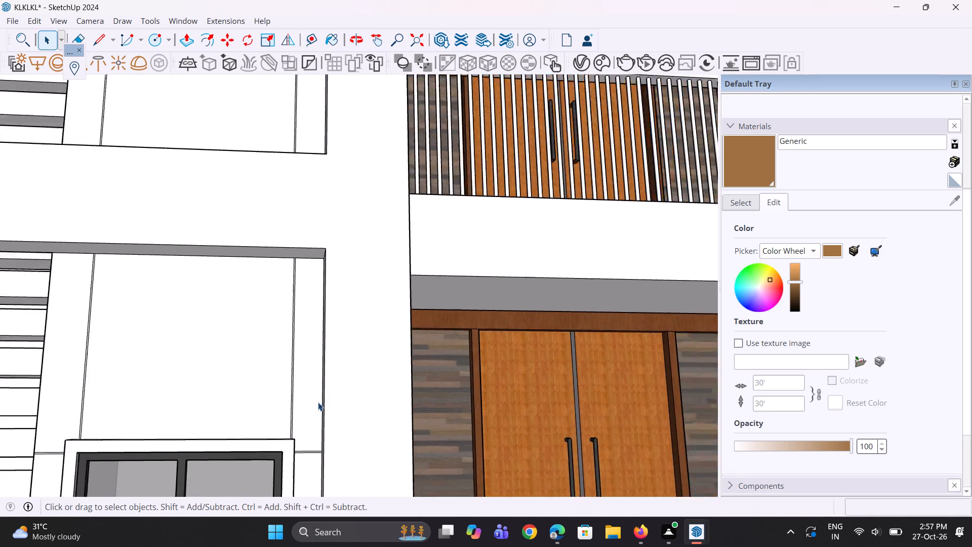
scroll(318, 402, "down", 1)
middle_click_drag(300, 365, 317, 416)
scroll(327, 416, "down", 6)
scroll(286, 185, "up", 8)
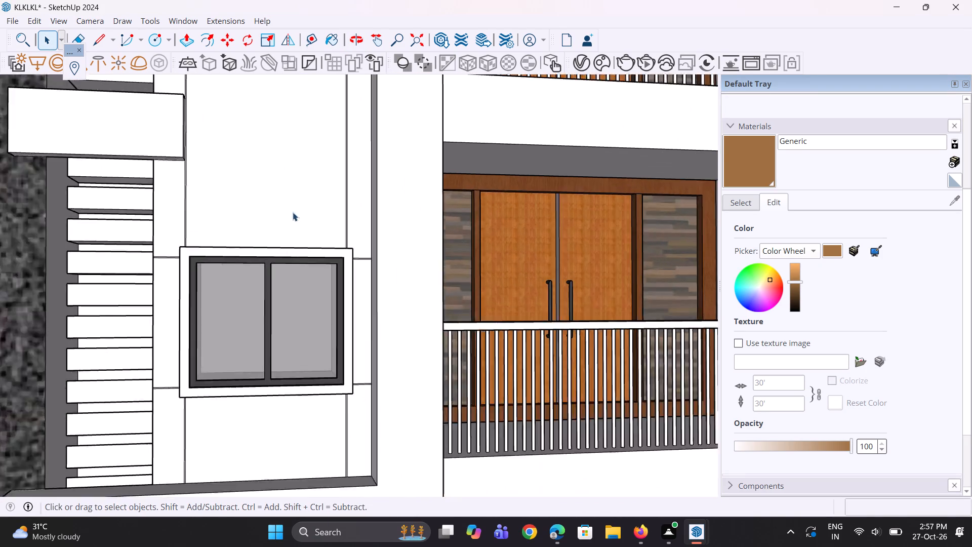
scroll(331, 371, "up", 5)
scroll(363, 414, "up", 1)
middle_click(363, 414)
key("p")
scroll(371, 420, "up", 3)
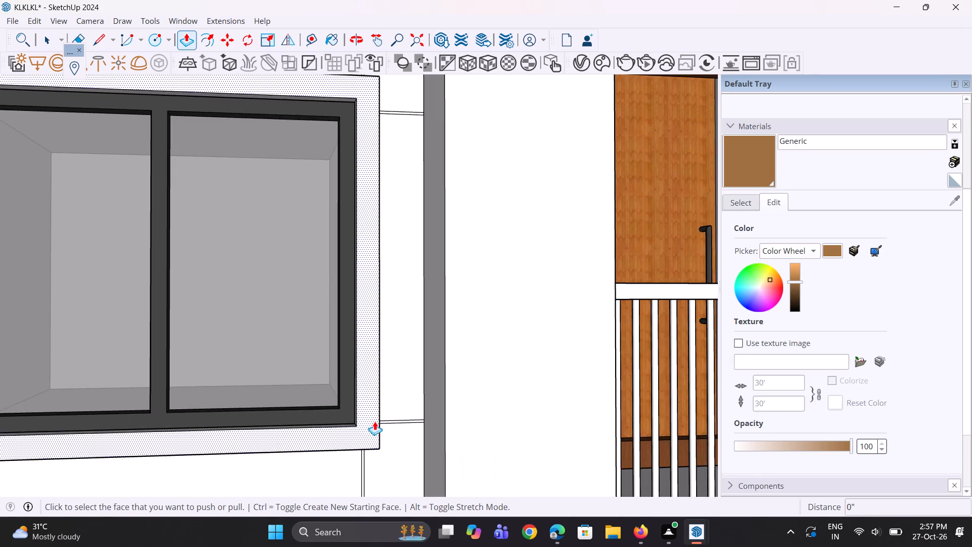
scroll(376, 421, "up", 6)
left_click(407, 422)
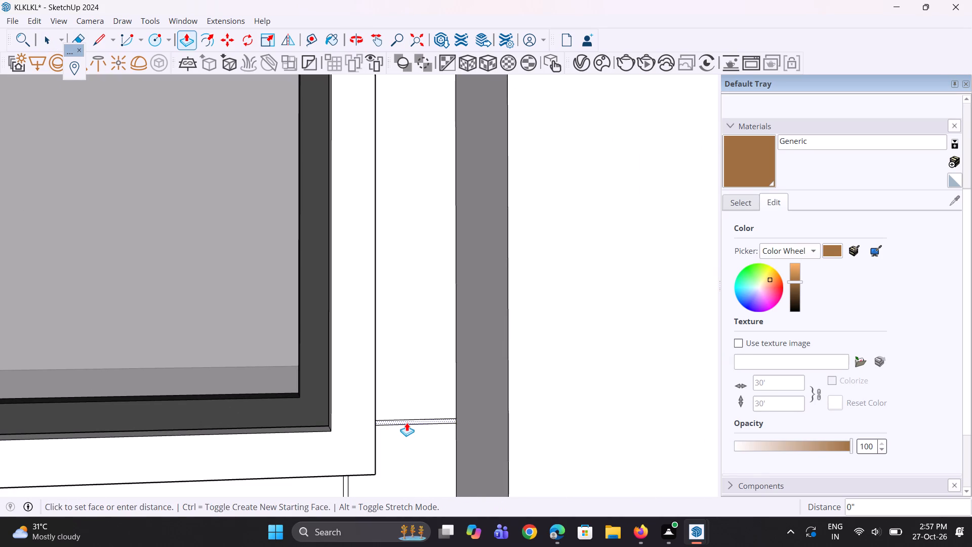
left_click(403, 421)
middle_click_drag(380, 405, 256, 388)
middle_click_drag(272, 389, 379, 394)
scroll(310, 403, "down", 4)
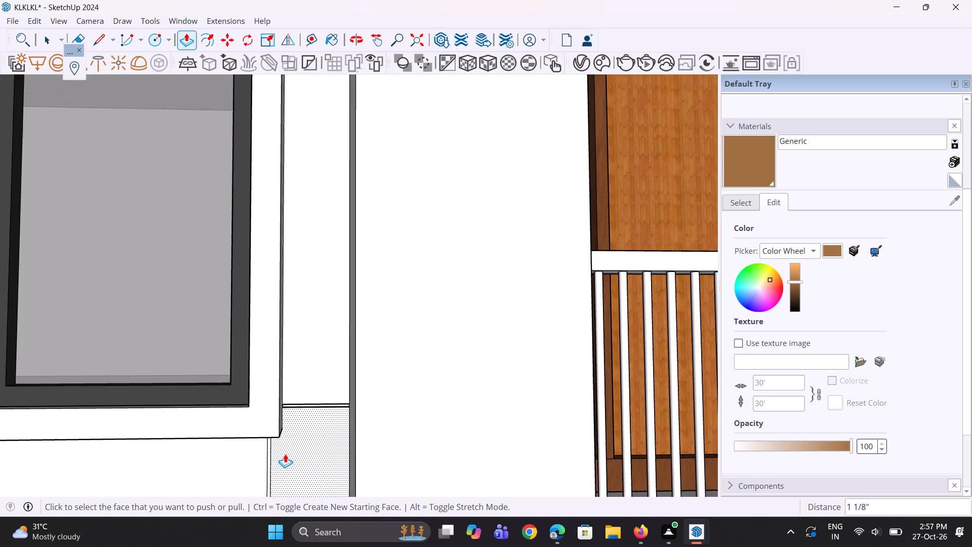
Recess both vertical joint strips below the third-from-top window and the horizontal strip beside its lower-left corner by the same depth.
scroll(275, 473, "up", 2)
double_click(267, 471)
scroll(366, 312, "down", 7)
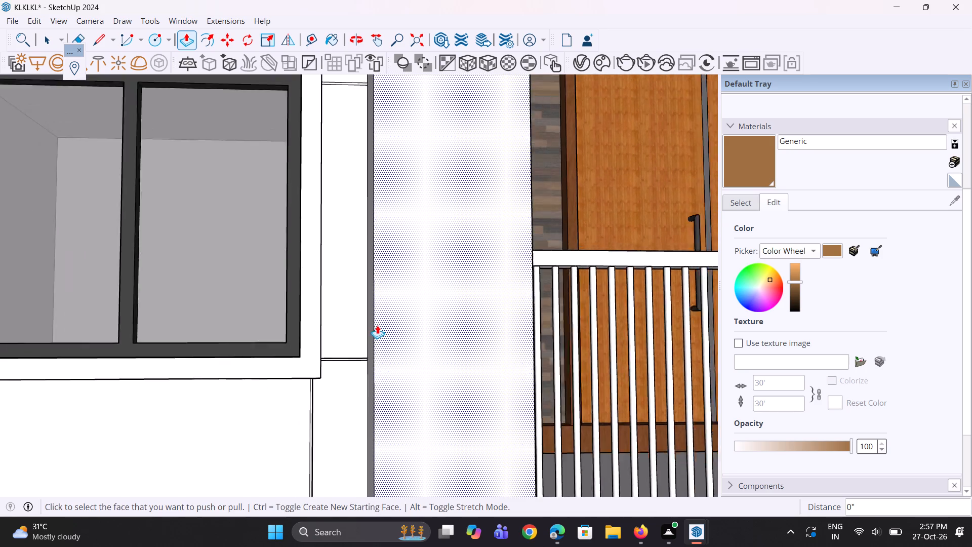
scroll(377, 325, "down", 11)
scroll(222, 369, "up", 13)
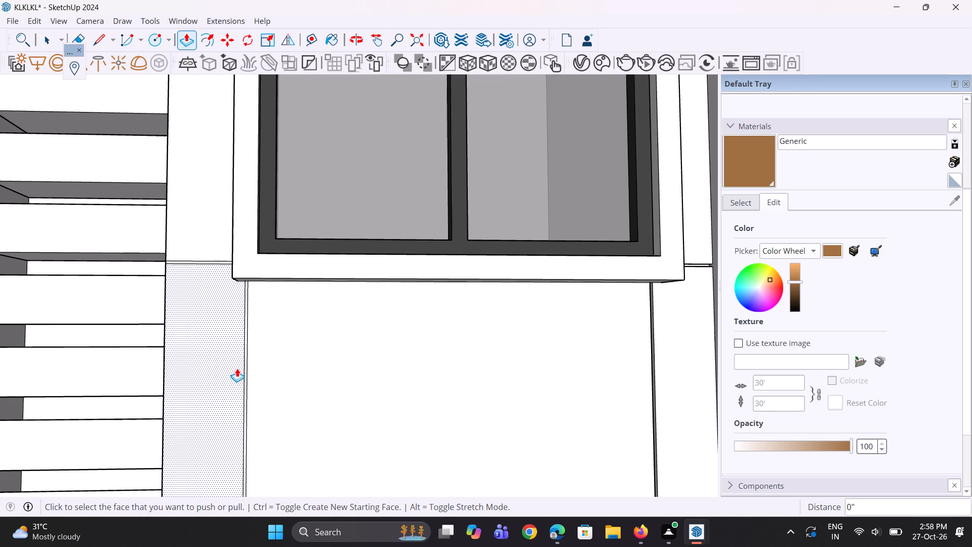
double_click(246, 372)
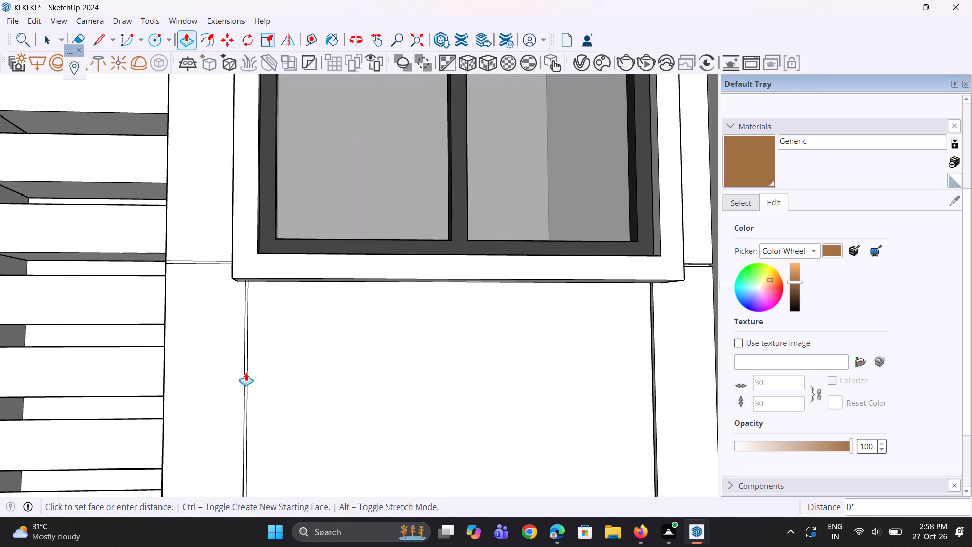
scroll(195, 255, "up", 7)
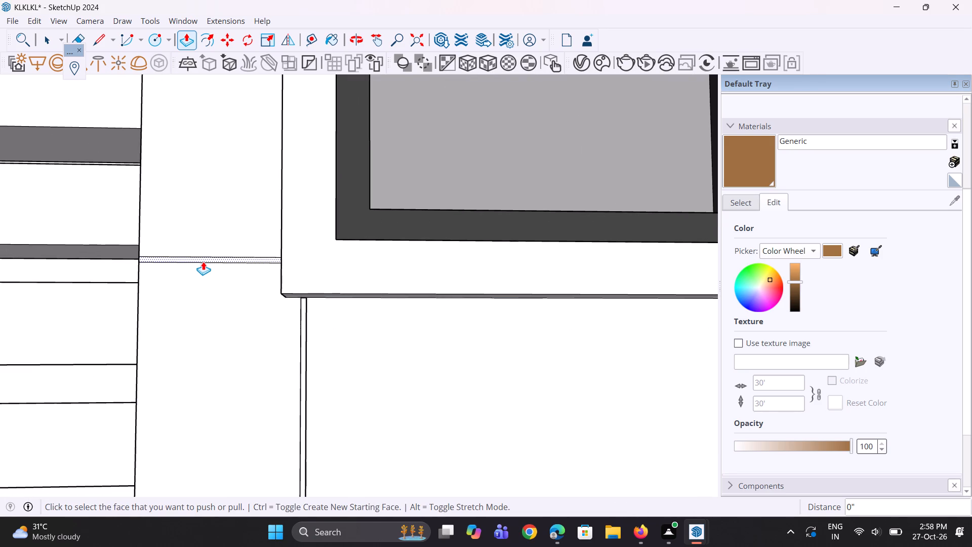
double_click(203, 261)
scroll(263, 408, "down", 16)
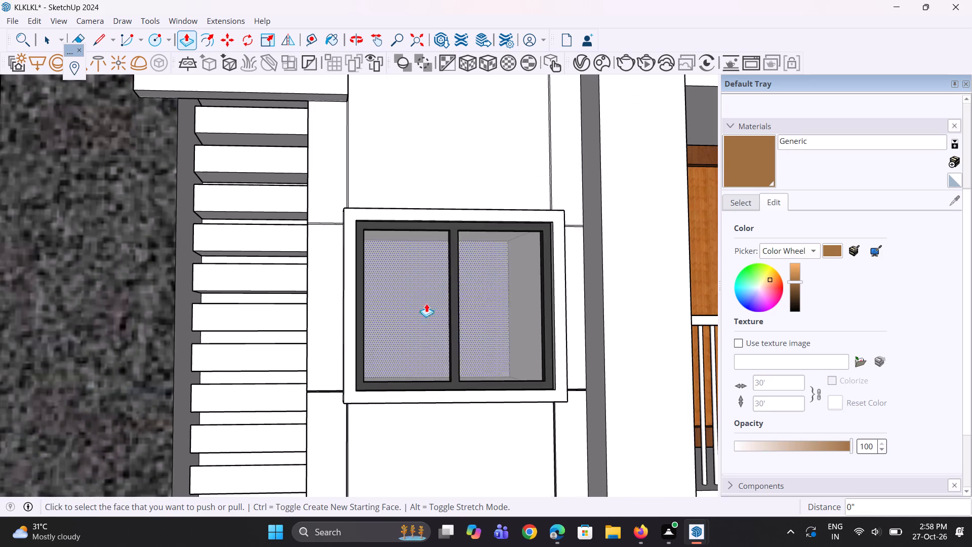
Recess the horizontal and vertical joint strips at both upper corners of the third-from-top window by the same depth.
scroll(370, 144, "up", 1)
scroll(319, 216, "up", 12)
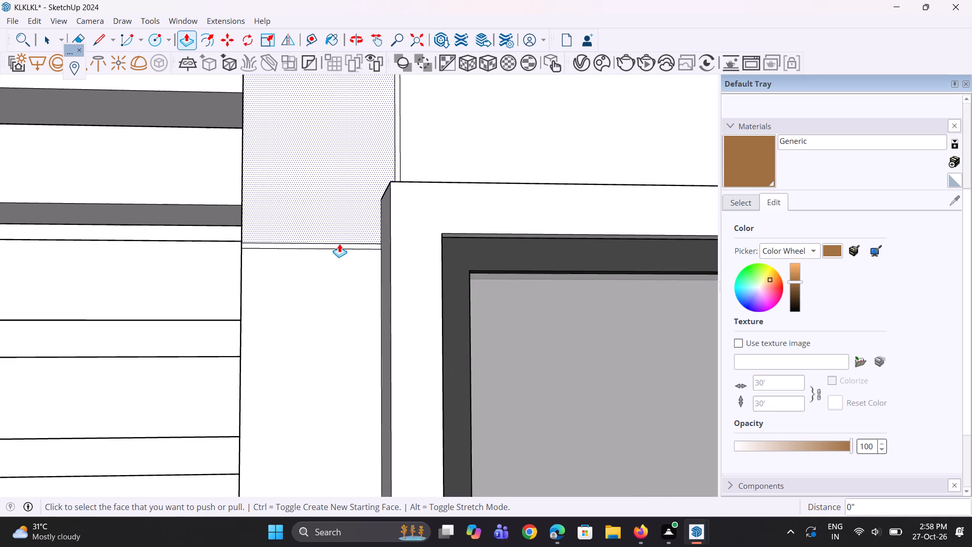
double_click(342, 247)
scroll(373, 167, "up", 2)
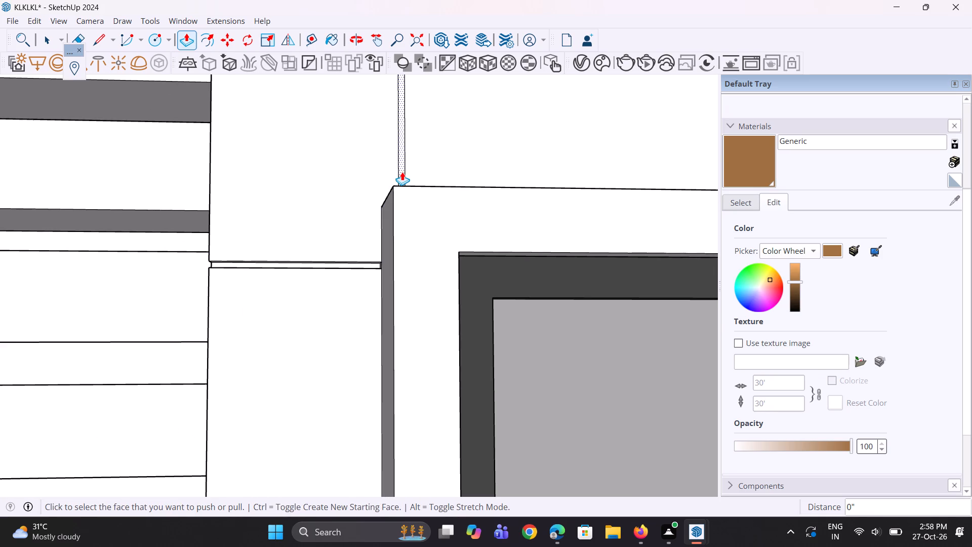
double_click(402, 172)
scroll(363, 230, "down", 13)
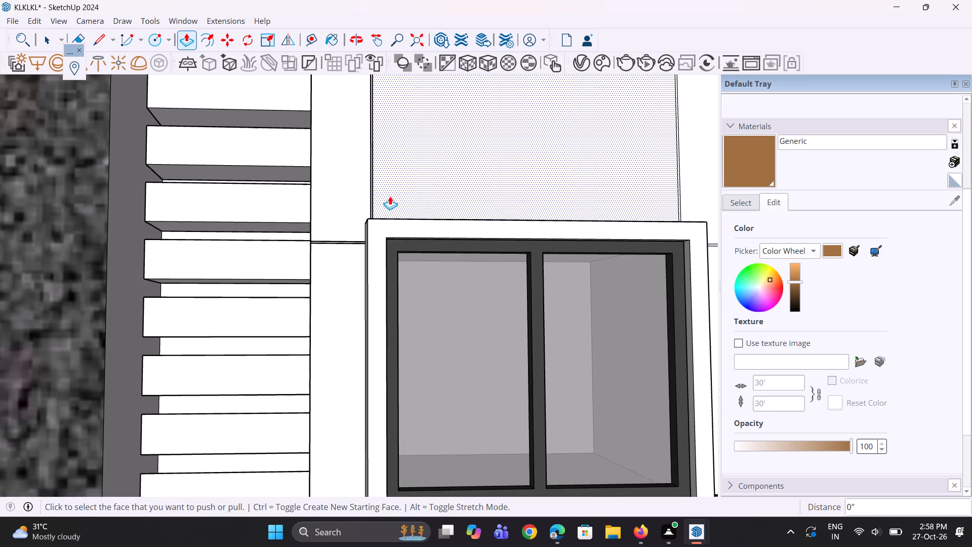
scroll(294, 232, "down", 4)
scroll(562, 171, "up", 12)
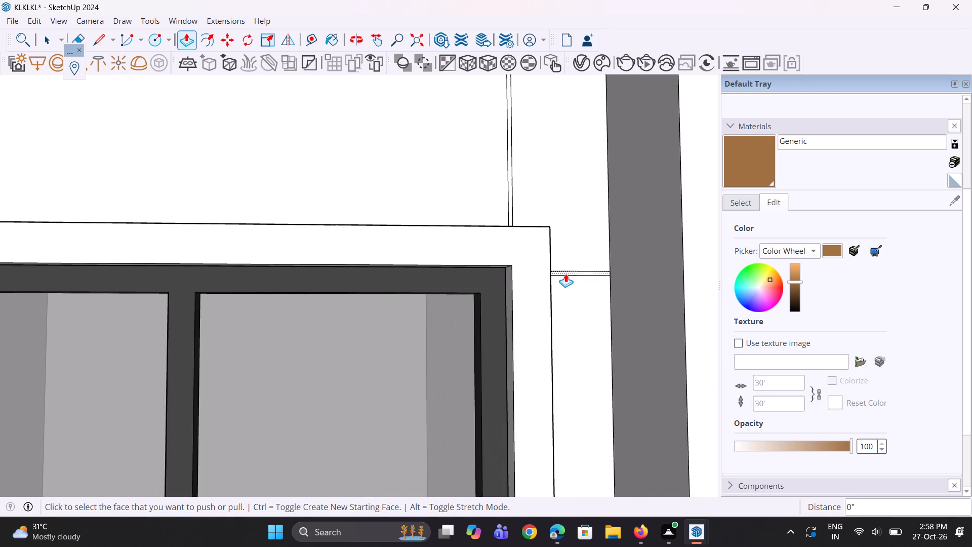
double_click(565, 273)
double_click(510, 203)
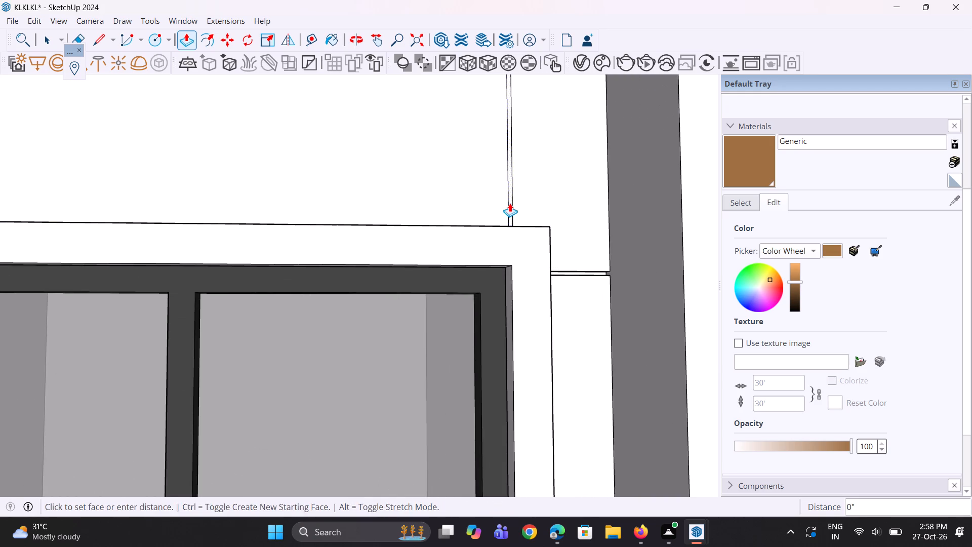
Recess the vertical strip below the lowest window's lower-right corner and the horizontal strip beside that corner by the same depth.
scroll(513, 199, "down", 9)
middle_click_drag(512, 198, 467, 228)
scroll(488, 200, "up", 11)
scroll(502, 217, "down", 15)
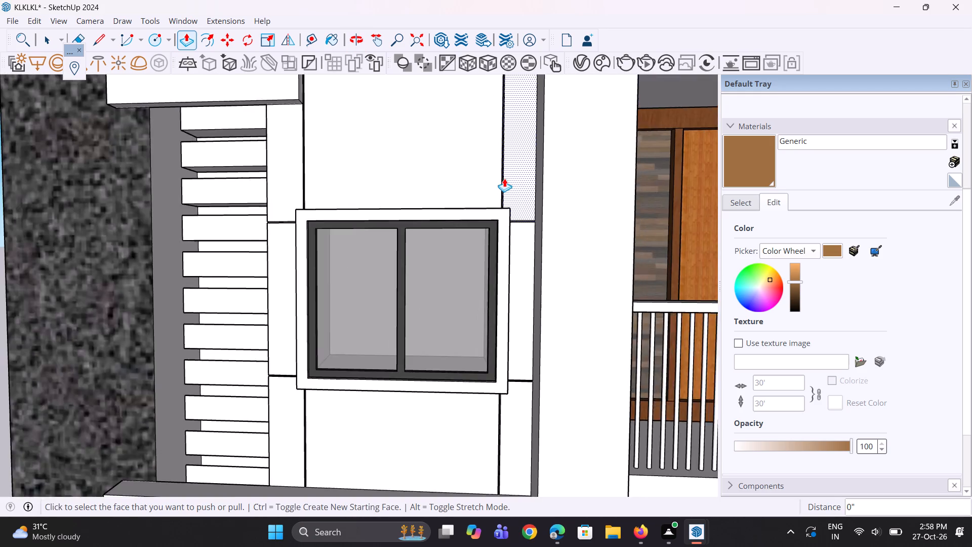
scroll(504, 178, "down", 10)
scroll(449, 168, "down", 5)
scroll(477, 395, "up", 9)
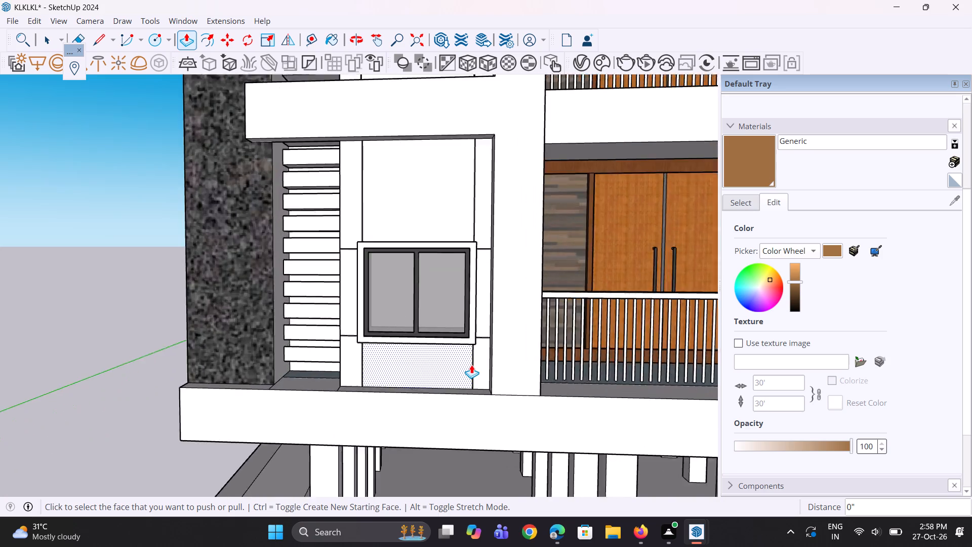
scroll(471, 365, "up", 13)
double_click(475, 361)
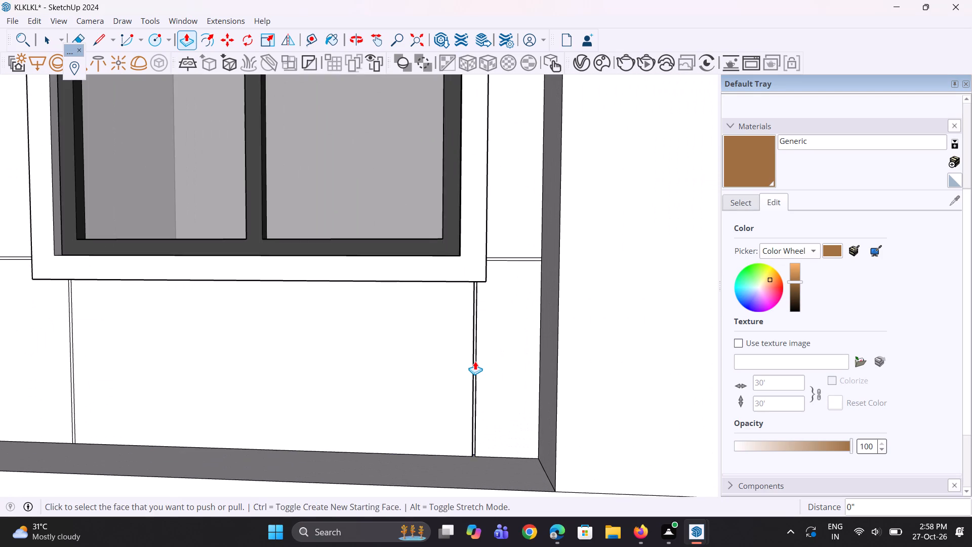
scroll(491, 276, "up", 5)
double_click(505, 251)
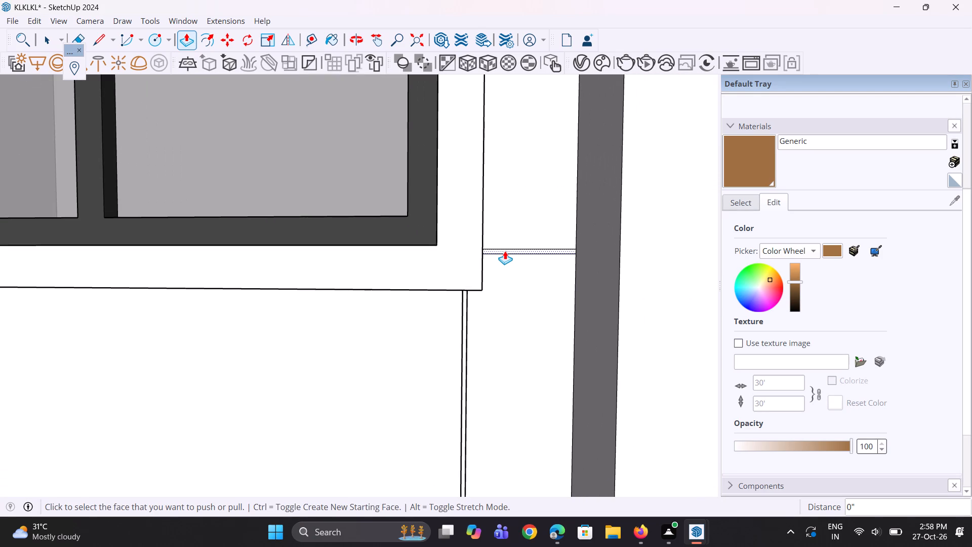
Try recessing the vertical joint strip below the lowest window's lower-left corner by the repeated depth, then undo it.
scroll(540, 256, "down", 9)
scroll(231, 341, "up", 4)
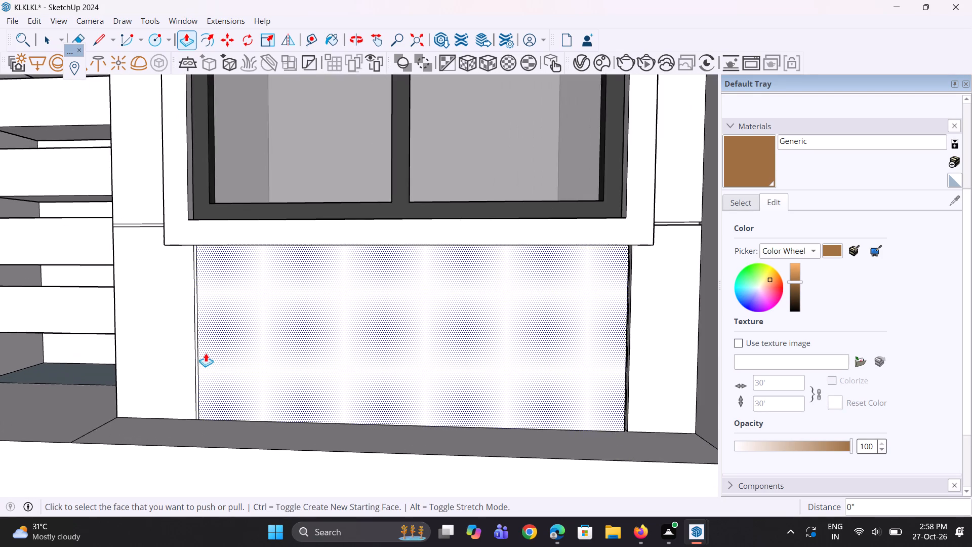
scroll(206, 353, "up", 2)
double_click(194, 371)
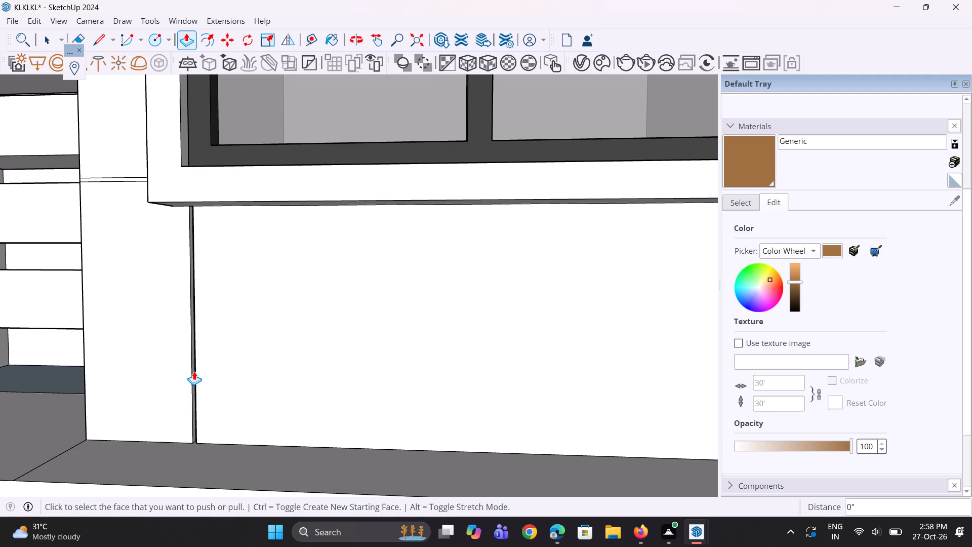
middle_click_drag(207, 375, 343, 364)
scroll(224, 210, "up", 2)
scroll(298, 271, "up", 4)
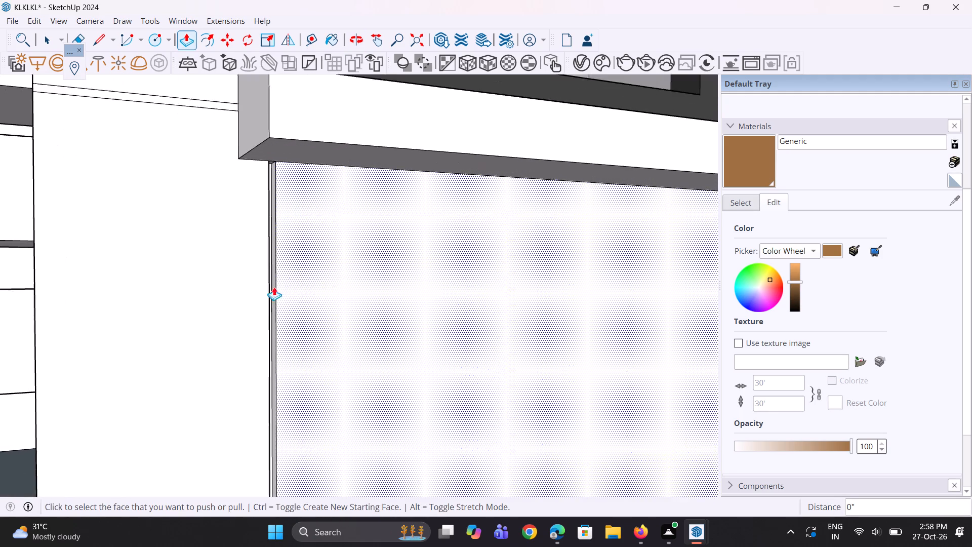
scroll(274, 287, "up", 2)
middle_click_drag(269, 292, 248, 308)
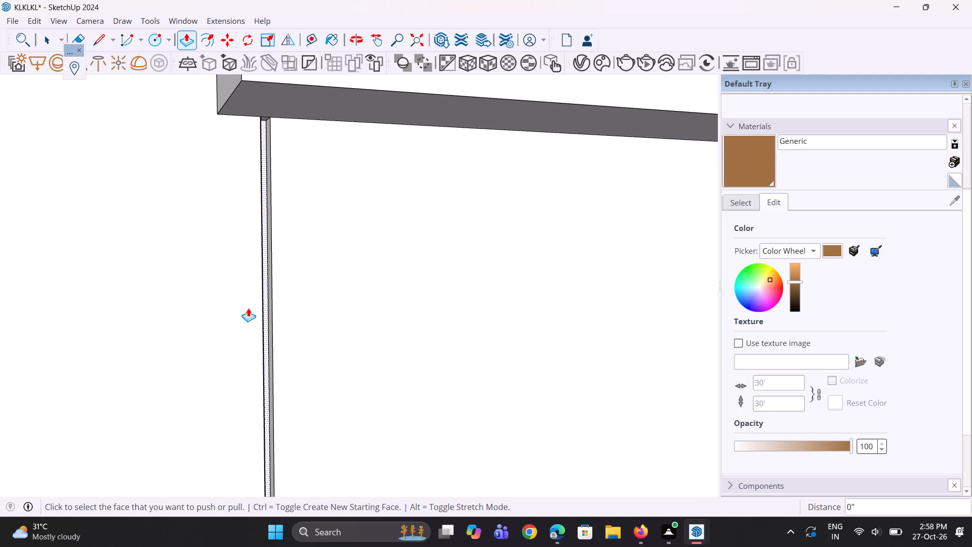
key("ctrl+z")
Push/Pull the vertical strip below the lowest window's lower-left corner 3/4" into the wall and recess the adjacent horizontal strip equally.
scroll(255, 314, "up", 1, "ctrl")
left_click(269, 344)
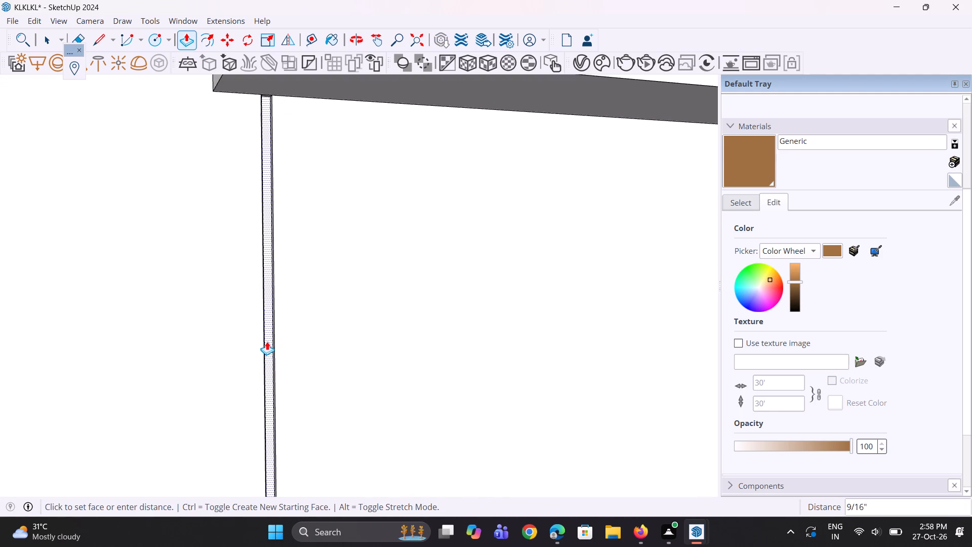
left_click(267, 340)
scroll(288, 342, "down", 11)
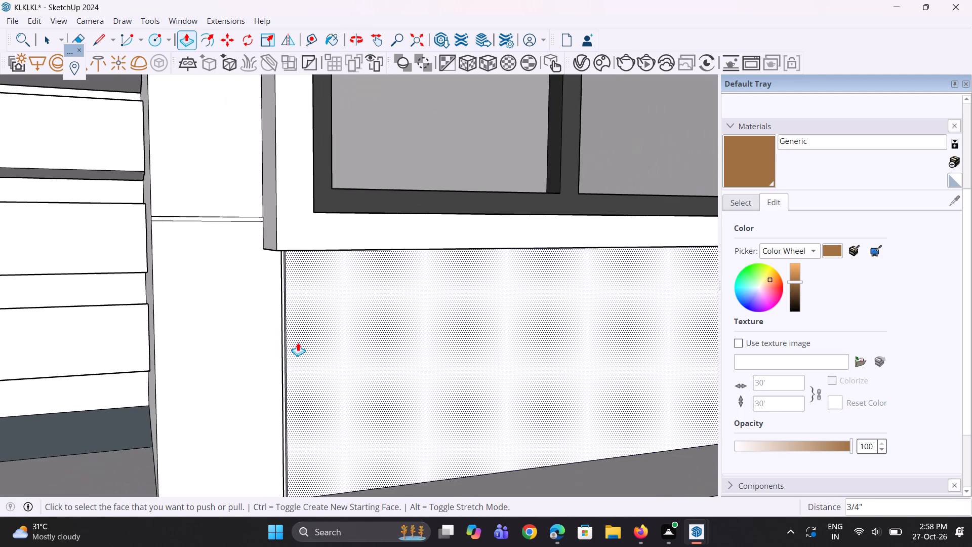
scroll(187, 188, "up", 2)
scroll(215, 225, "up", 3)
double_click(215, 225)
scroll(185, 238, "down", 5)
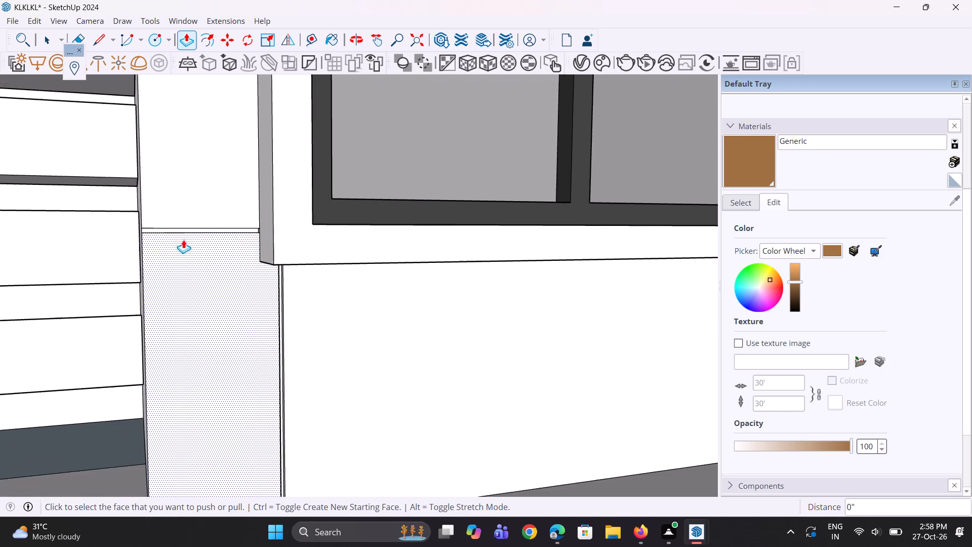
Inspect the joints around the stacked windows from the lowest floor upward for strips that still need recessing.
scroll(173, 244, "down", 10)
middle_click_drag(360, 283, 269, 276)
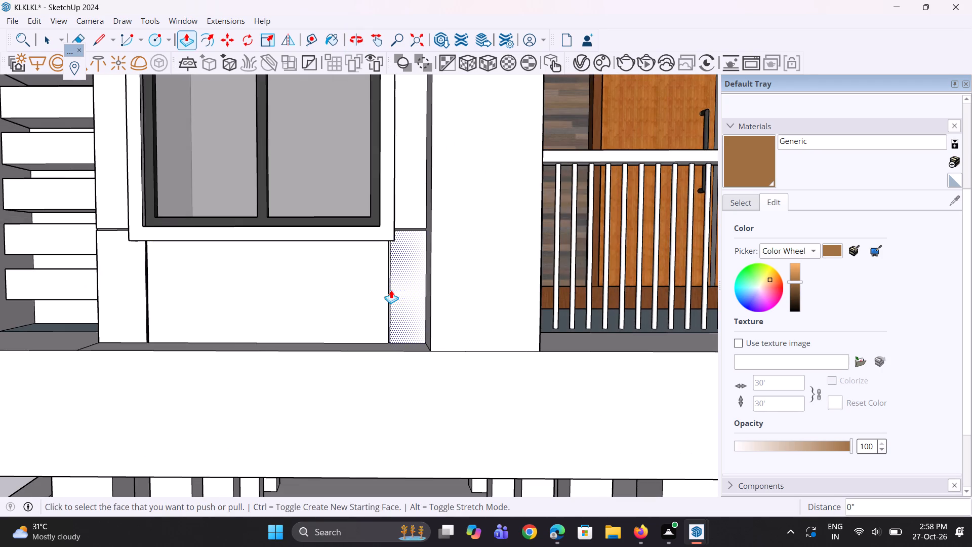
scroll(391, 290, "up", 2)
scroll(412, 350, "down", 20)
scroll(412, 350, "down", 4)
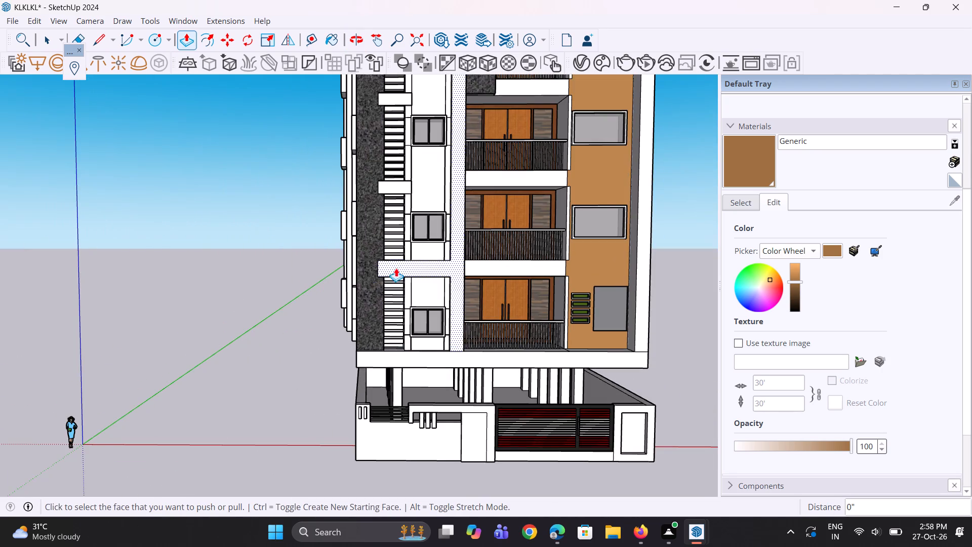
scroll(419, 183, "up", 19)
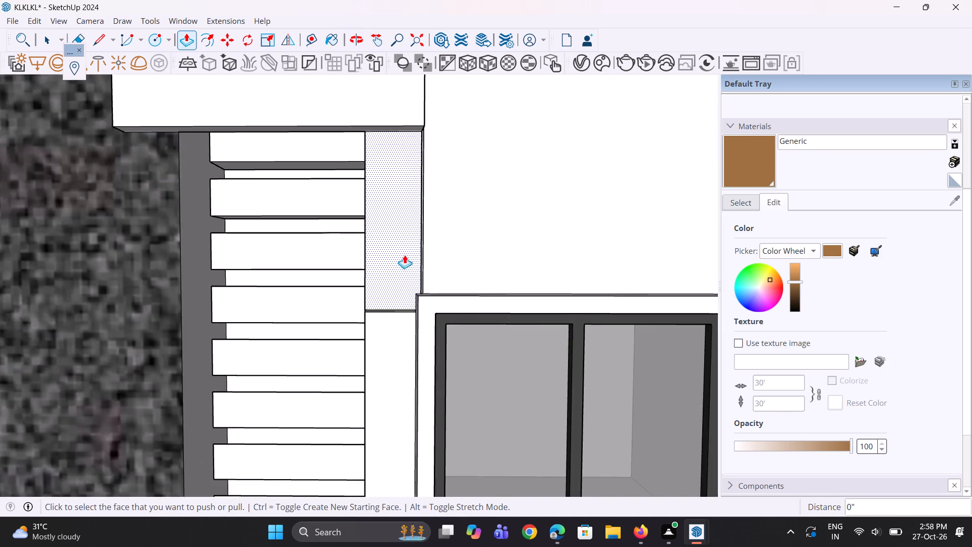
scroll(404, 255, "up", 4)
middle_click_drag(420, 276, 393, 274)
scroll(390, 285, "down", 5)
scroll(386, 304, "up", 2)
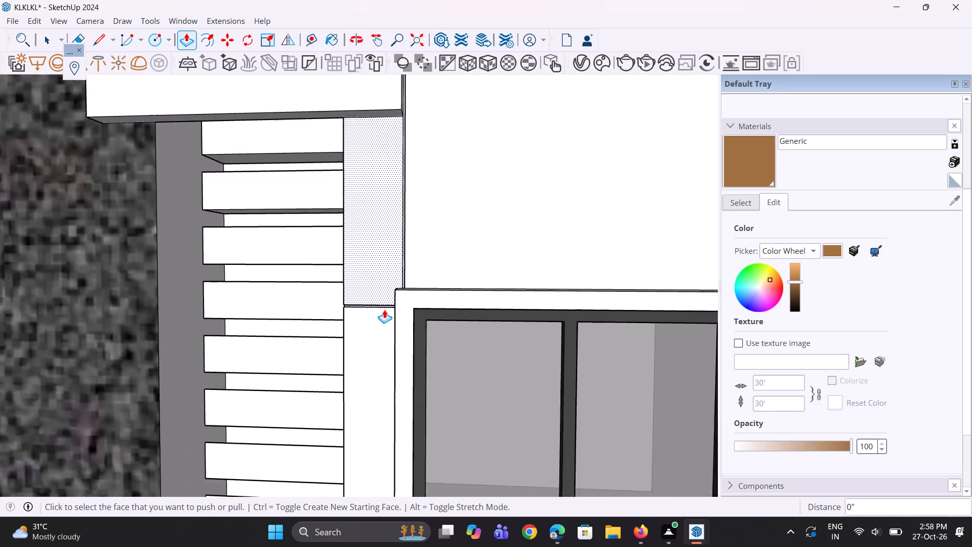
scroll(384, 309, "up", 3)
scroll(384, 310, "down", 10)
scroll(542, 250, "up", 6)
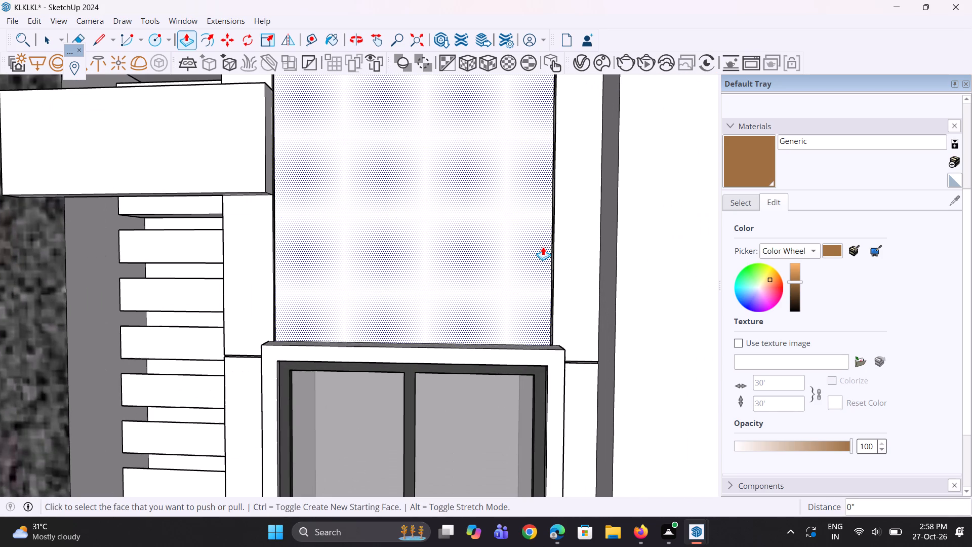
scroll(528, 310, "down", 12)
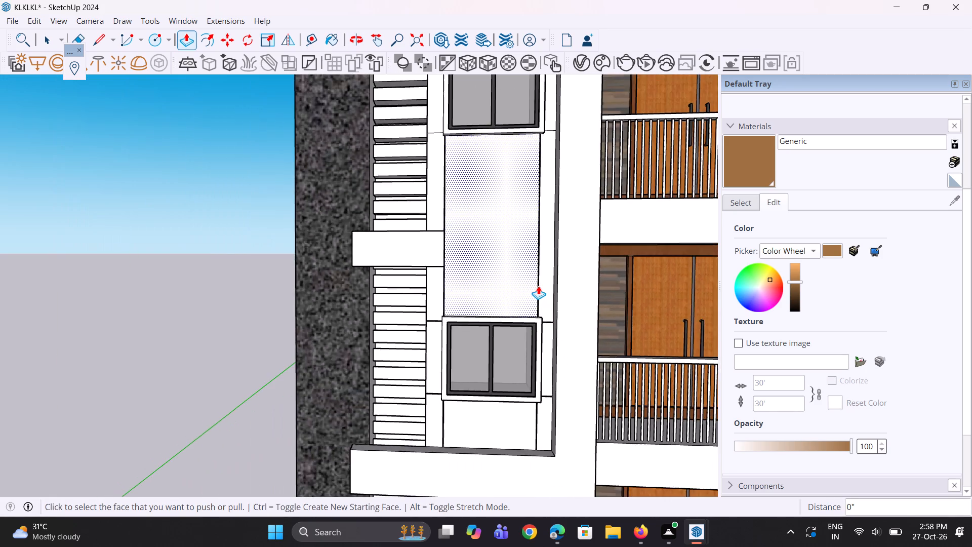
scroll(538, 286, "down", 4)
scroll(557, 172, "up", 15)
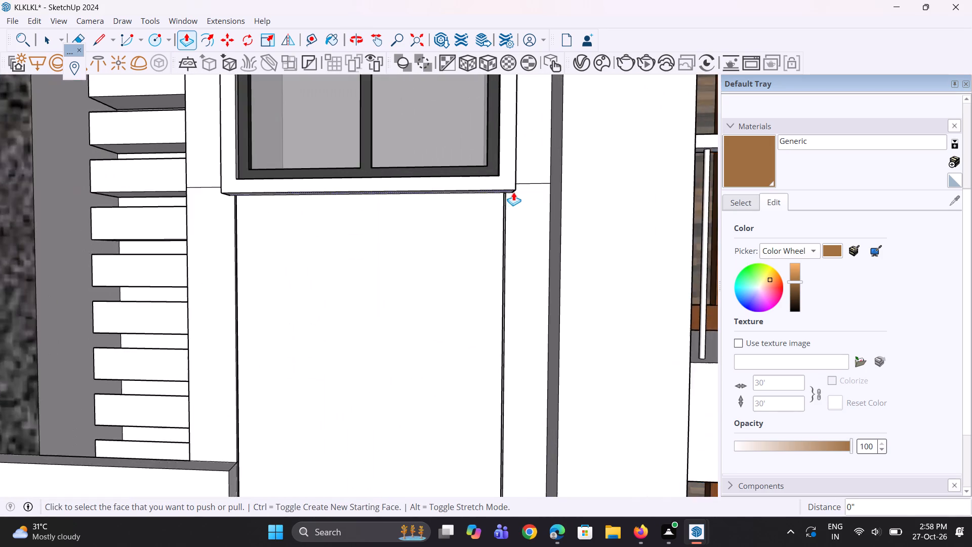
scroll(513, 192, "up", 4)
scroll(512, 294, "down", 16)
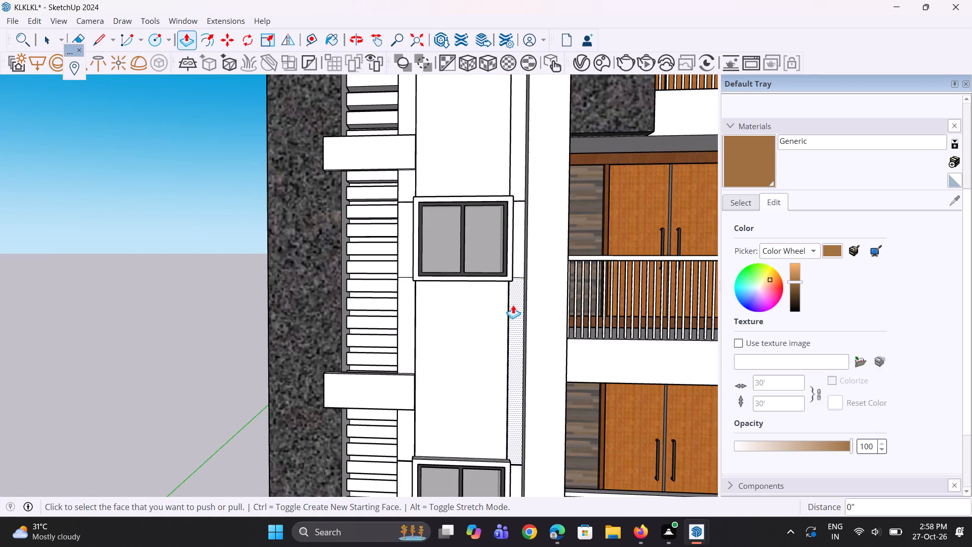
Recess both vertical joint strips on the wall panel above the second-from-top window by the same depth.
scroll(512, 308, "down", 5)
middle_click_drag(511, 291, 525, 271)
scroll(454, 222, "up", 6)
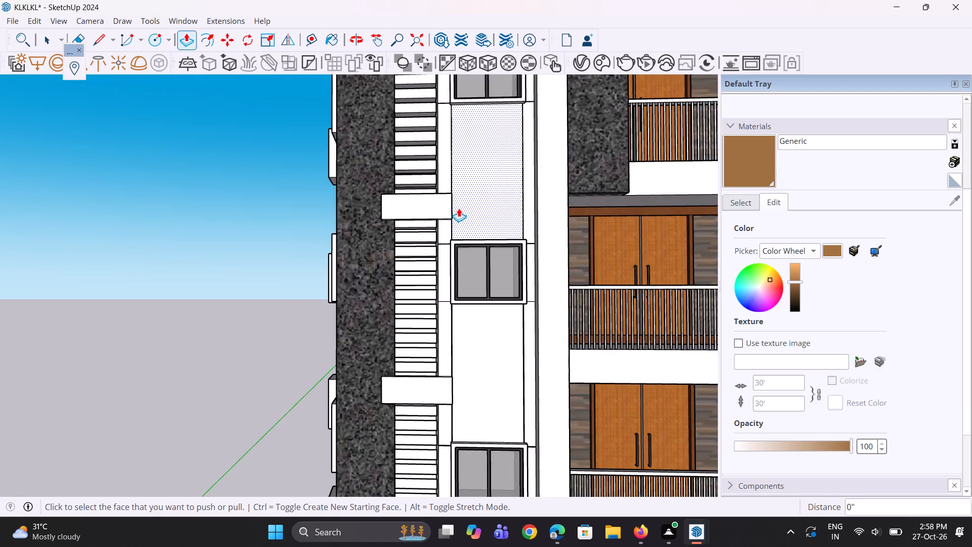
scroll(459, 208, "up", 11)
scroll(424, 296, "up", 3)
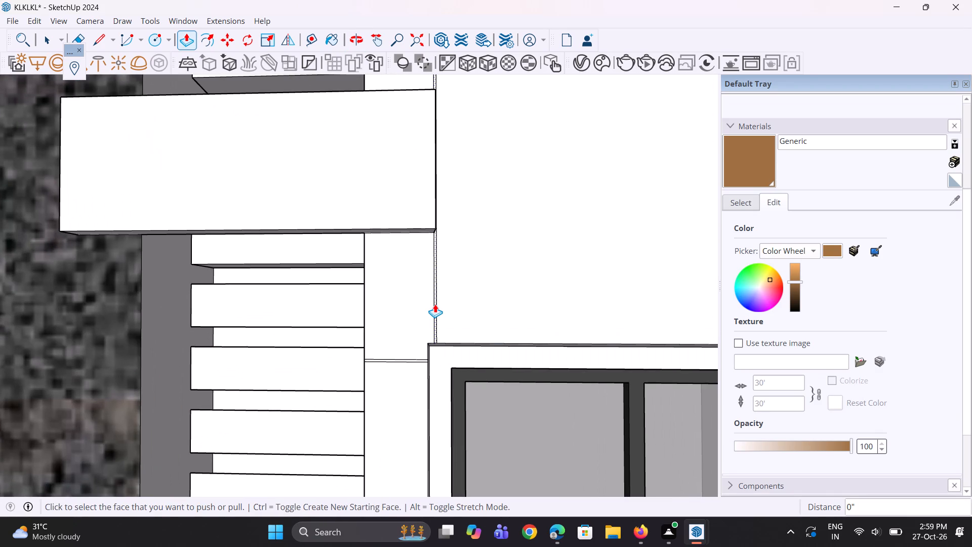
double_click(435, 304)
scroll(418, 305, "down", 5)
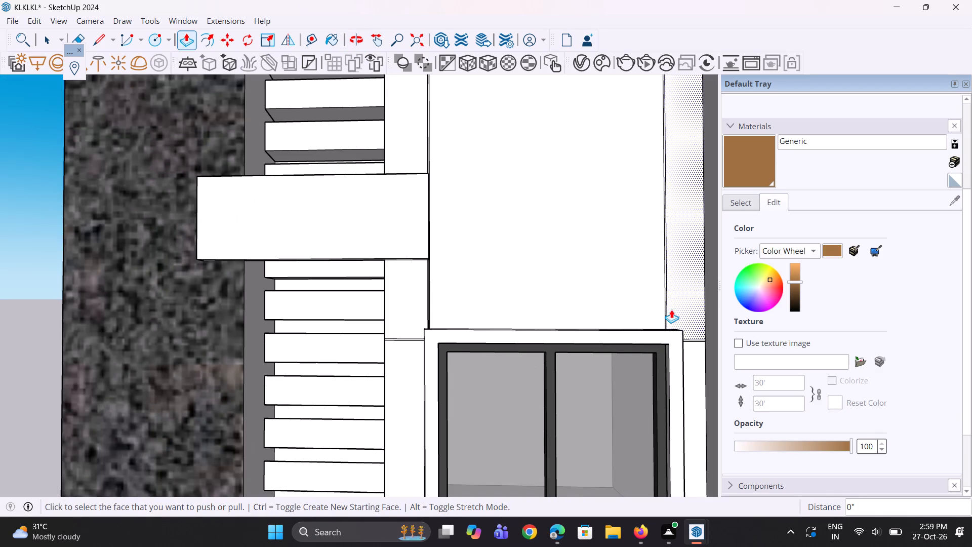
scroll(668, 314, "up", 6)
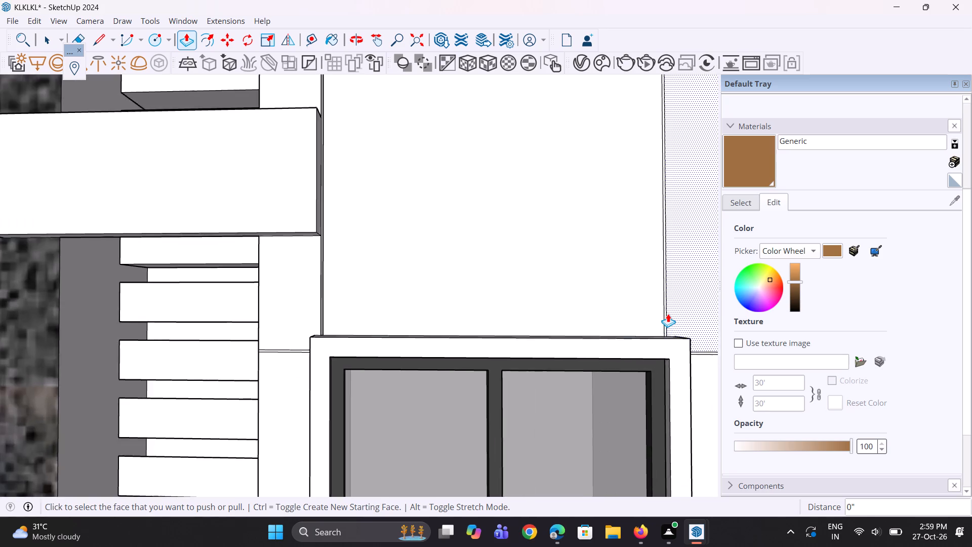
scroll(668, 314, "up", 1)
double_click(665, 320)
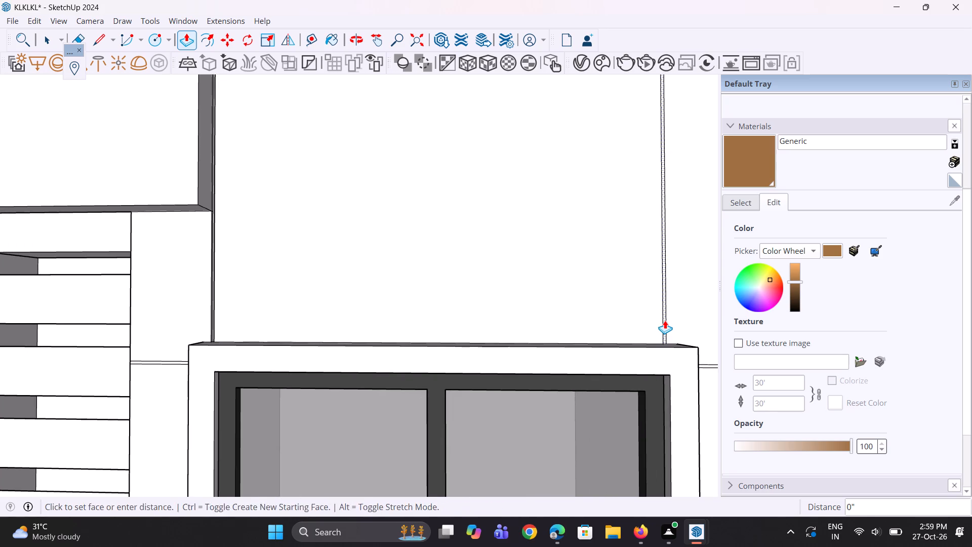
Recess the short horizontal joint strips beside both upper corners of the second-from-top window by the same depth.
scroll(690, 372, "up", 3)
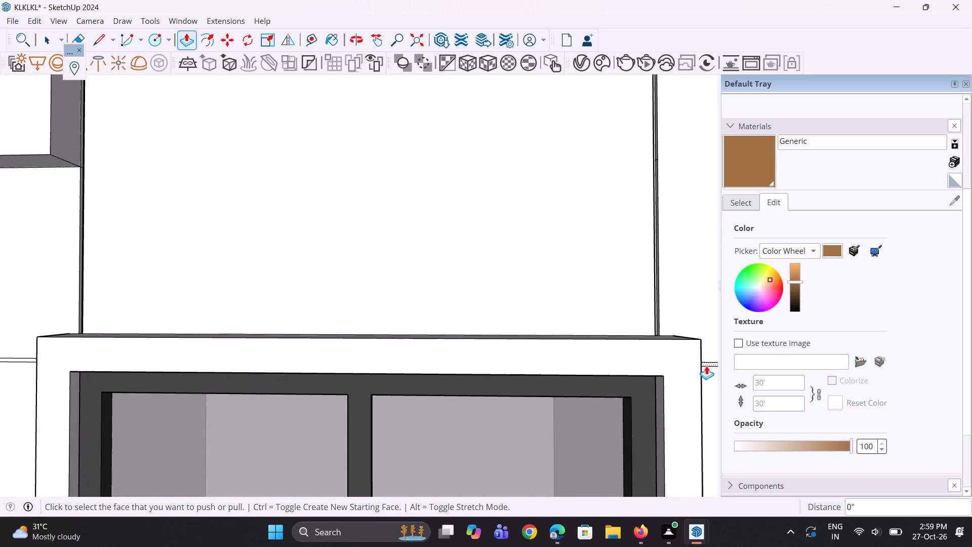
double_click(706, 366)
scroll(590, 334, "down", 9)
scroll(352, 356, "up", 3)
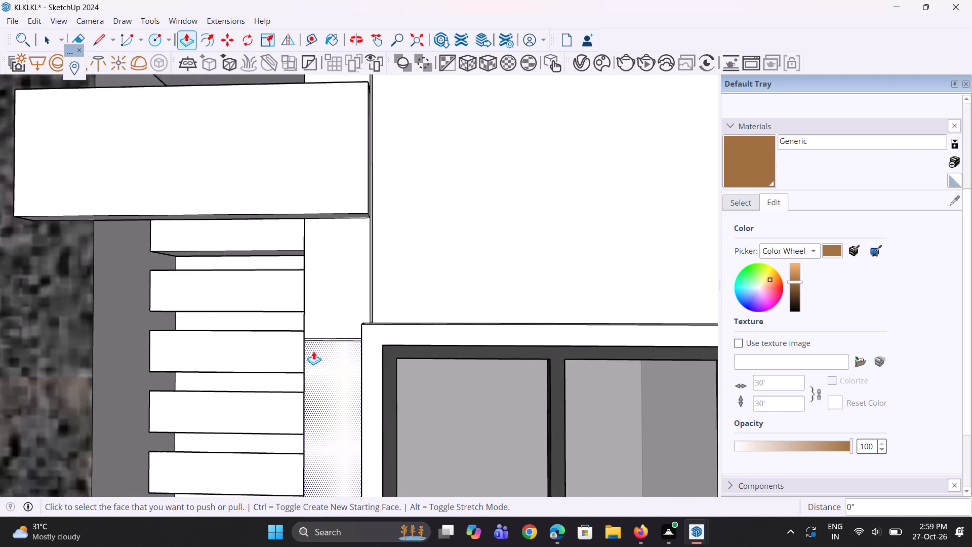
scroll(313, 351, "up", 7)
double_click(345, 336)
scroll(387, 319, "down", 2)
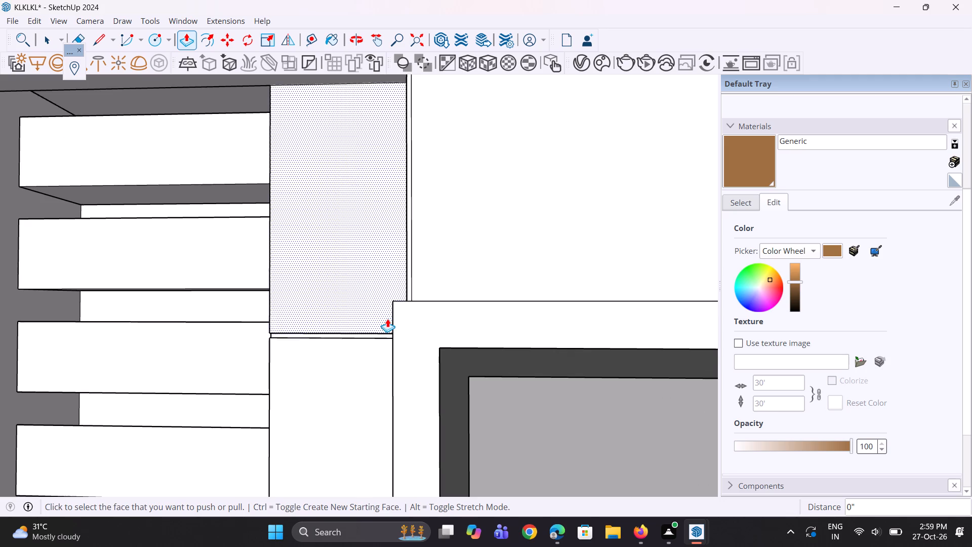
Copy the two short horizontal joint lines beside the second-from-top window's lower corners 1/2" upward to form strips.
scroll(387, 319, "down", 16)
scroll(408, 299, "down", 5)
middle_click_drag(434, 286, 439, 255)
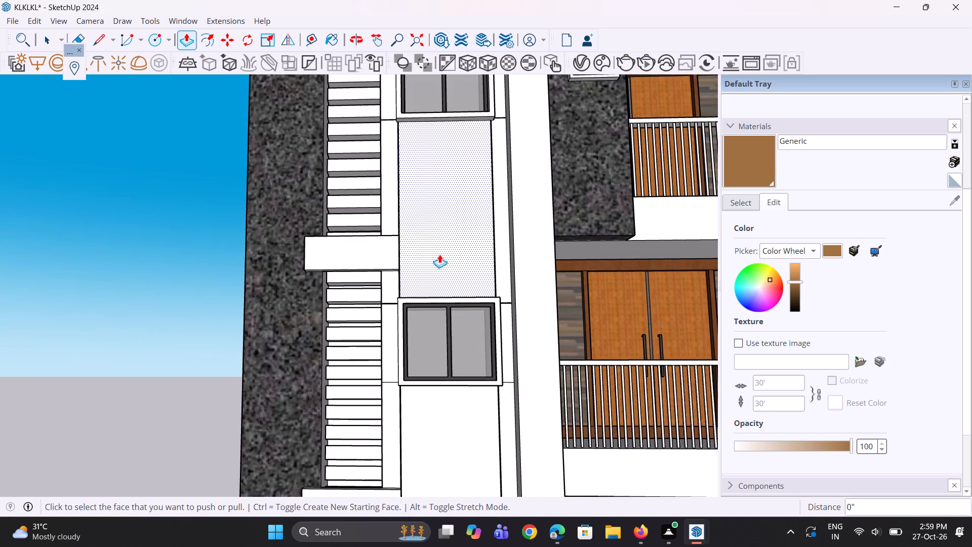
scroll(439, 254, "down", 3)
scroll(485, 333, "up", 10)
key("space")
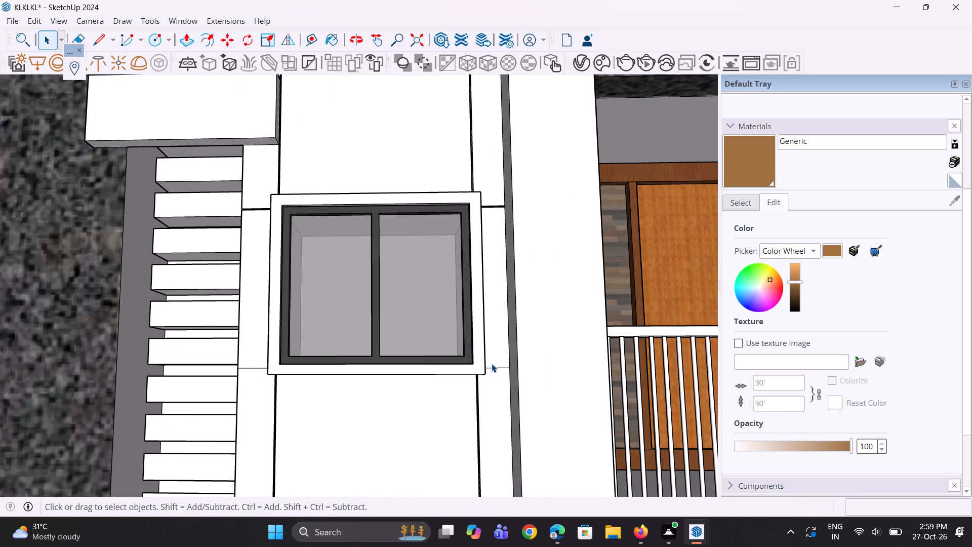
left_click(494, 367)
scroll(331, 382, "up", 1)
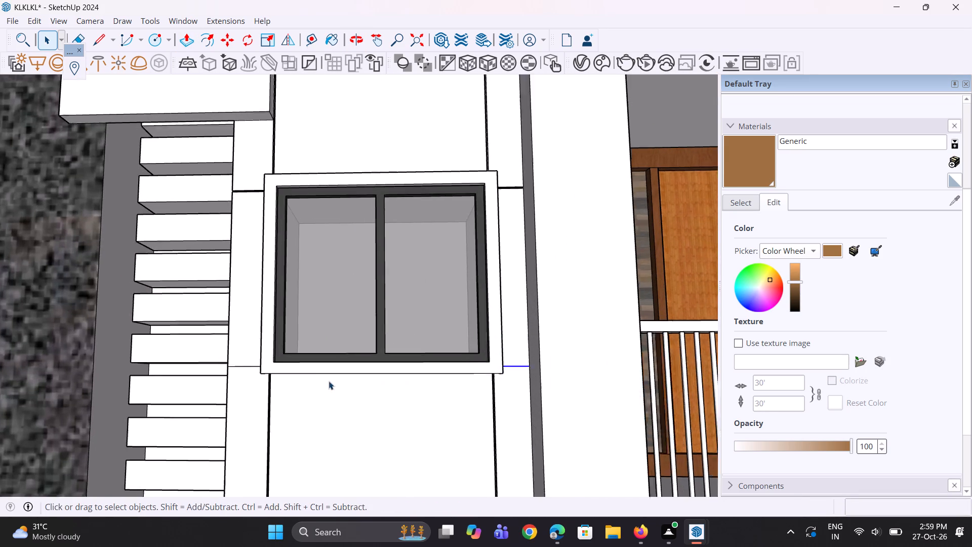
scroll(329, 381, "up", 2)
scroll(221, 367, "up", 3)
double_click(221, 362, "ctrl")
scroll(223, 345, "down", 4)
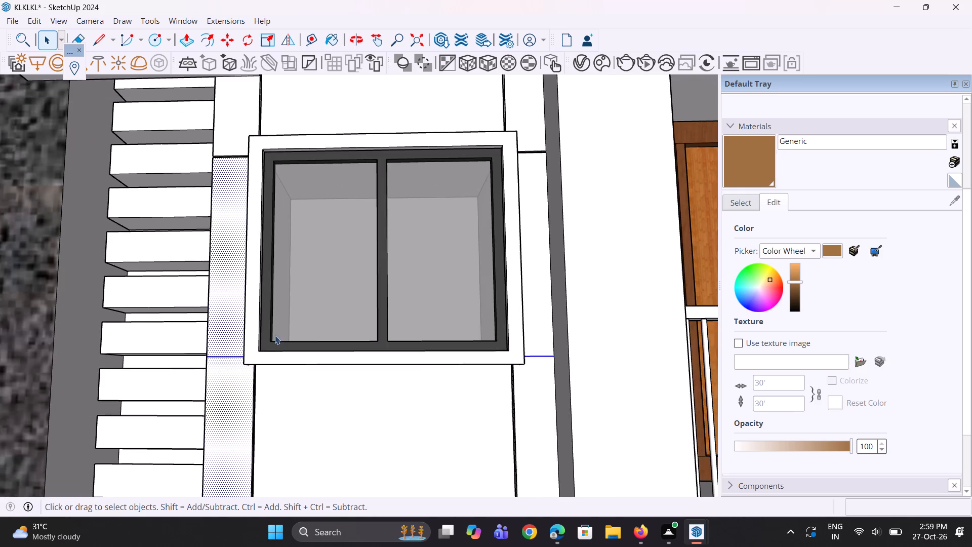
scroll(240, 367, "up", 2)
left_click(232, 355)
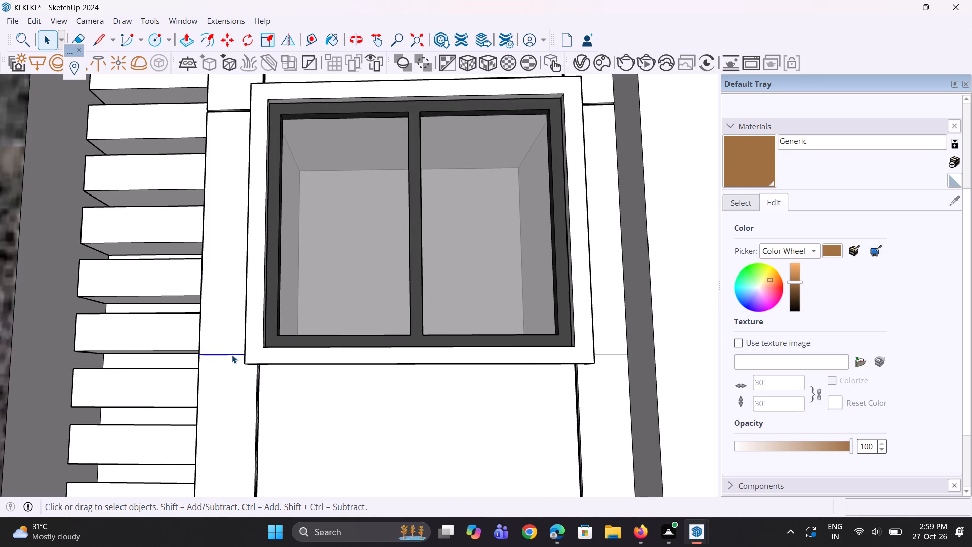
scroll(263, 341, "down", 4)
scroll(468, 370, "up", 9)
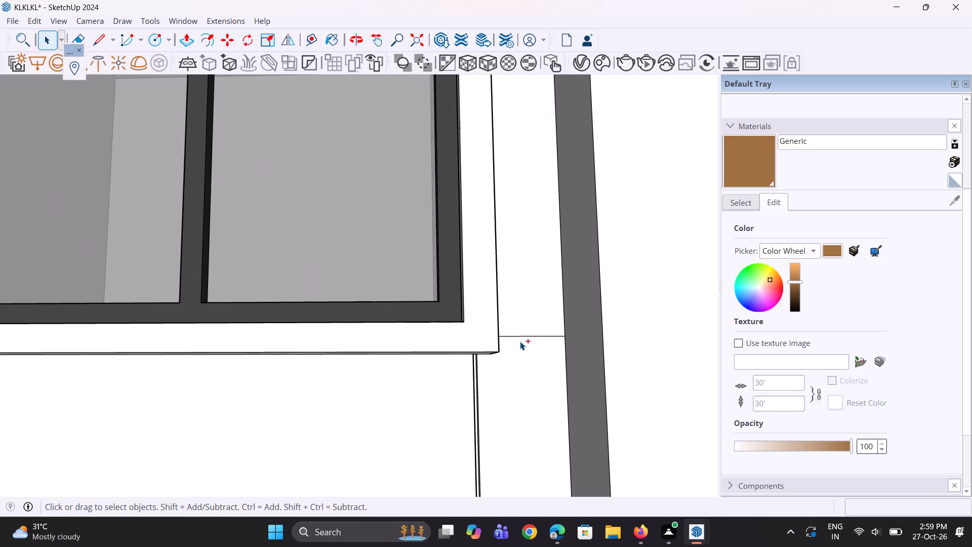
left_click(524, 336, "ctrl")
middle_click_drag(508, 343, 438, 348)
scroll(438, 348, "up", 3)
key("m")
scroll(438, 344, "up", 2)
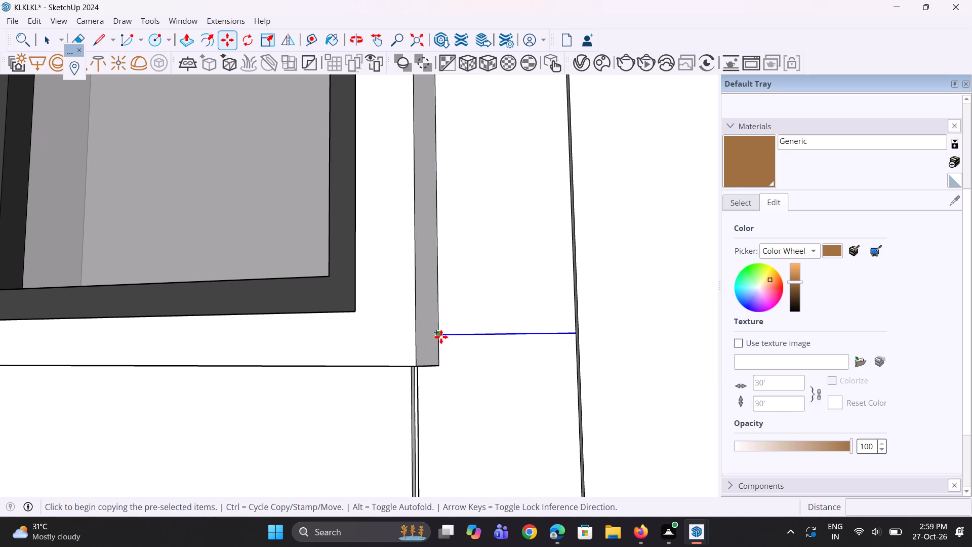
left_click(441, 337)
left_click(441, 327)
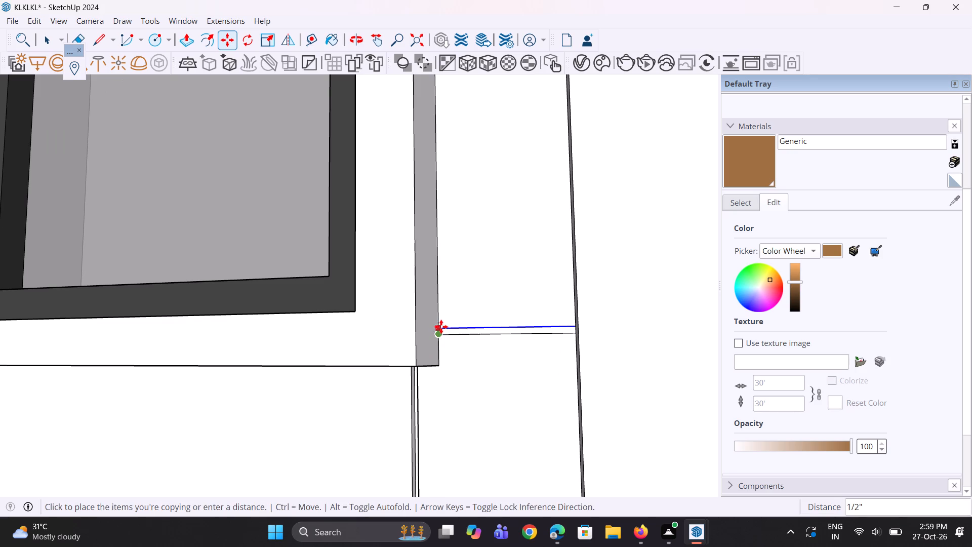
key("space")
Recess the short horizontal joint strips beside both lower corners of the second-from-top window by the same Push/Pull depth.
scroll(467, 333, "up", 3)
key("p")
double_click(473, 331)
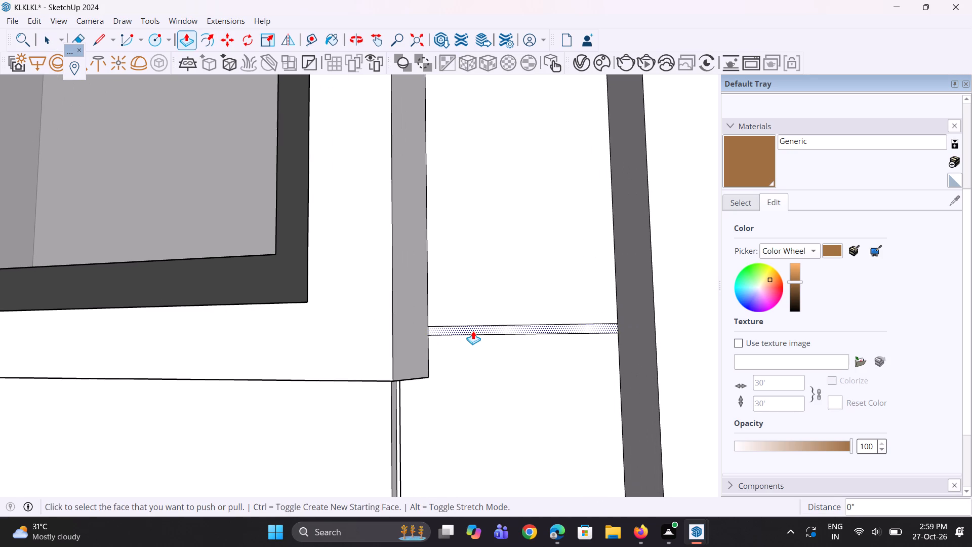
scroll(478, 334, "down", 5)
scroll(518, 340, "down", 12)
middle_click_drag(376, 347, 568, 322)
scroll(571, 322, "down", 4)
scroll(331, 340, "up", 11)
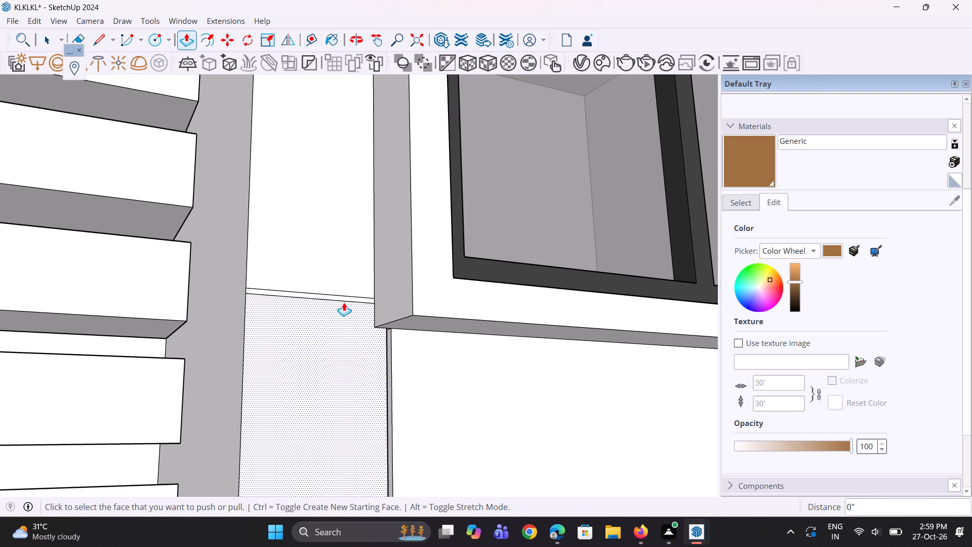
double_click(346, 299)
Recess the short horizontal joint strips beside both lower corners of the top window by the same depth.
scroll(342, 346, "down", 9)
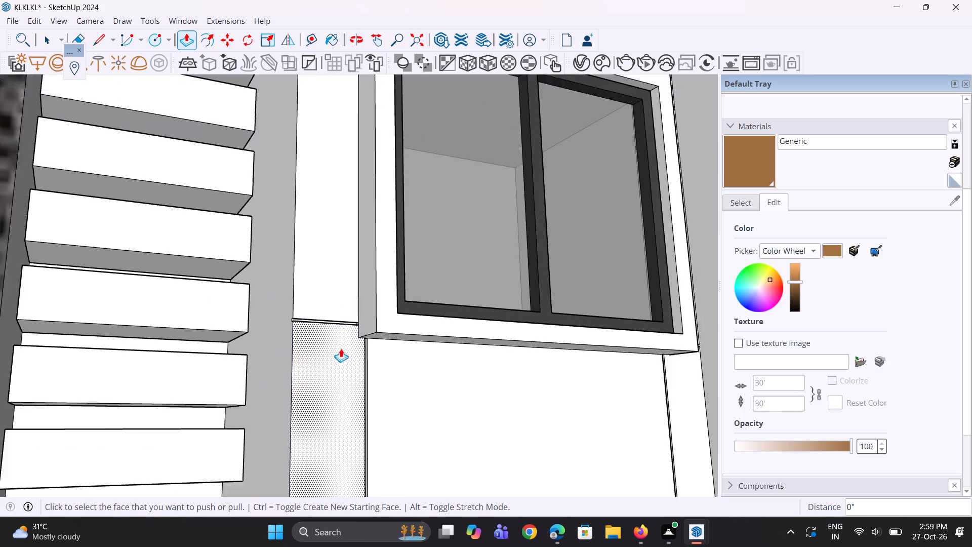
scroll(341, 348, "down", 2)
middle_click_drag(326, 338, 314, 344)
scroll(314, 344, "down", 11)
middle_click_drag(427, 266, 390, 293)
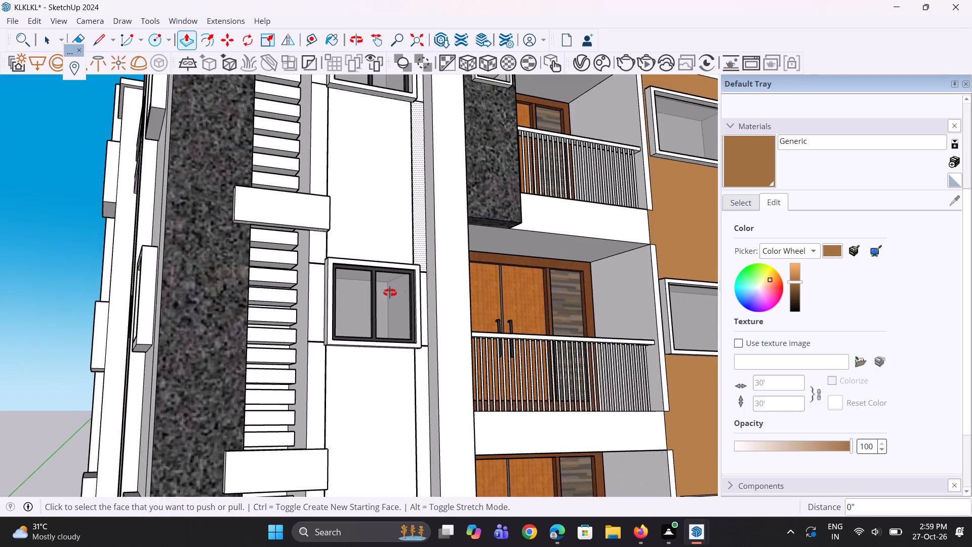
middle_click_drag(390, 293, 278, 367)
scroll(280, 365, "down", 1)
scroll(305, 215, "up", 4)
scroll(338, 82, "up", 11)
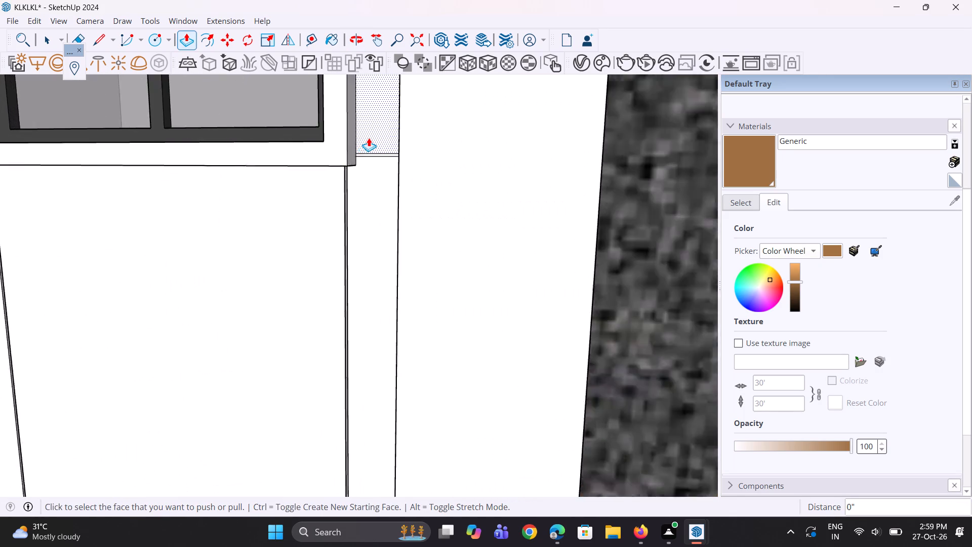
scroll(369, 138, "up", 8)
double_click(376, 162)
scroll(384, 161, "down", 4)
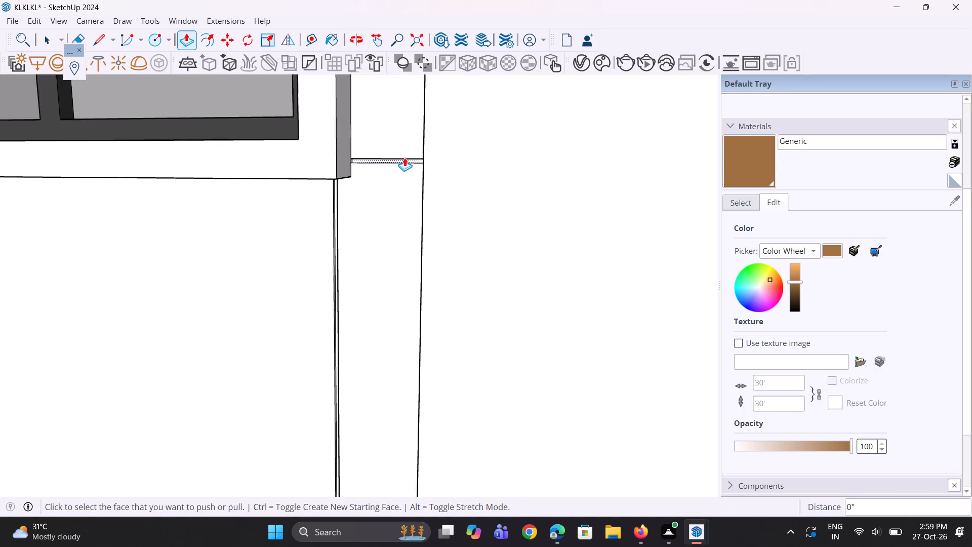
scroll(404, 158, "down", 6)
middle_click_drag(325, 174, 404, 176)
scroll(432, 188, "down", 6)
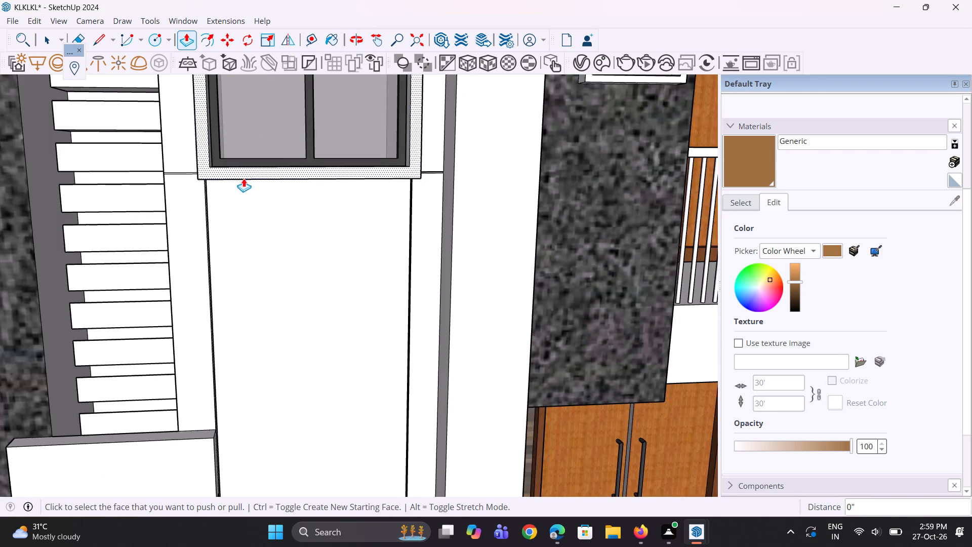
scroll(241, 179, "up", 5)
scroll(156, 176, "up", 3)
double_click(157, 169)
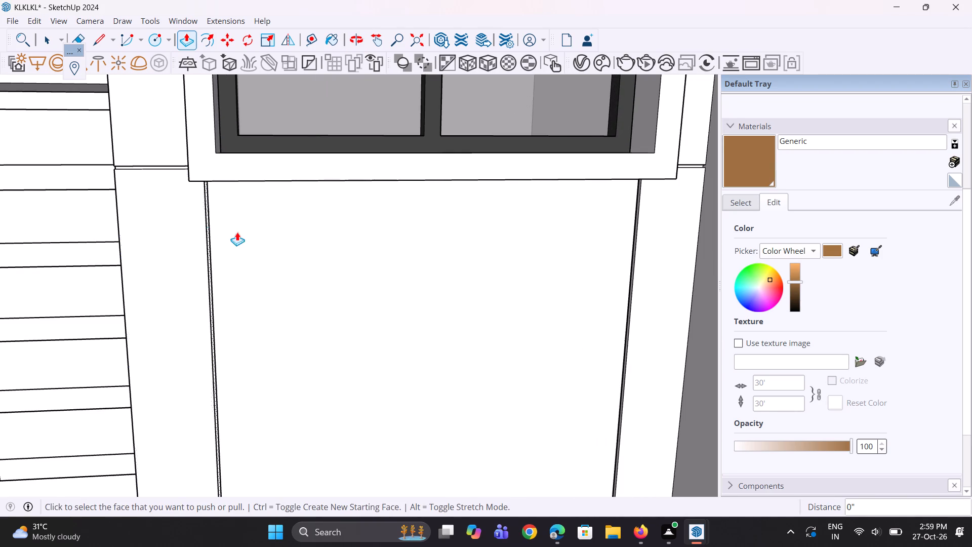
Recess the vertical joint strip above the top window's upper-right corner and the short horizontal strip beside it by the same depth.
scroll(305, 252, "down", 19)
scroll(382, 114, "up", 5)
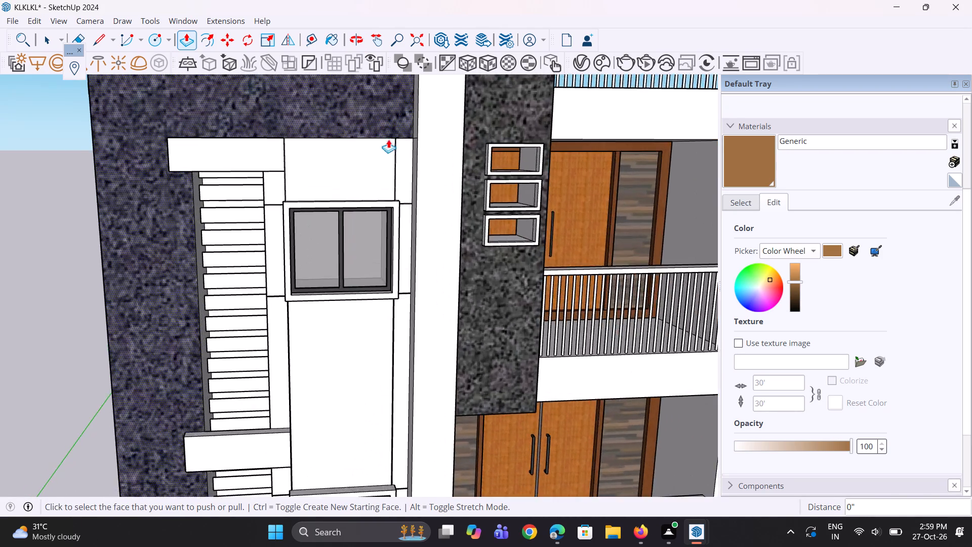
scroll(388, 139, "up", 16)
double_click(393, 201)
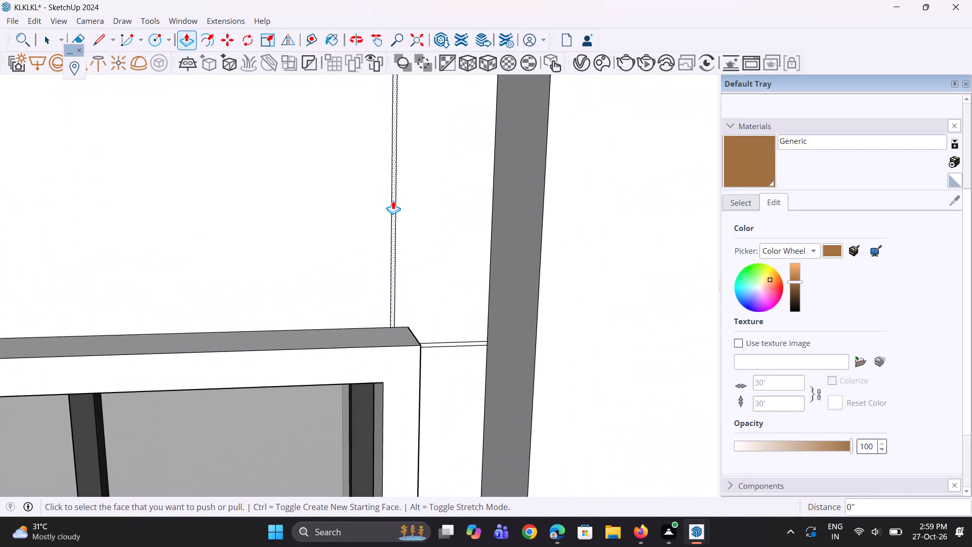
double_click(435, 344)
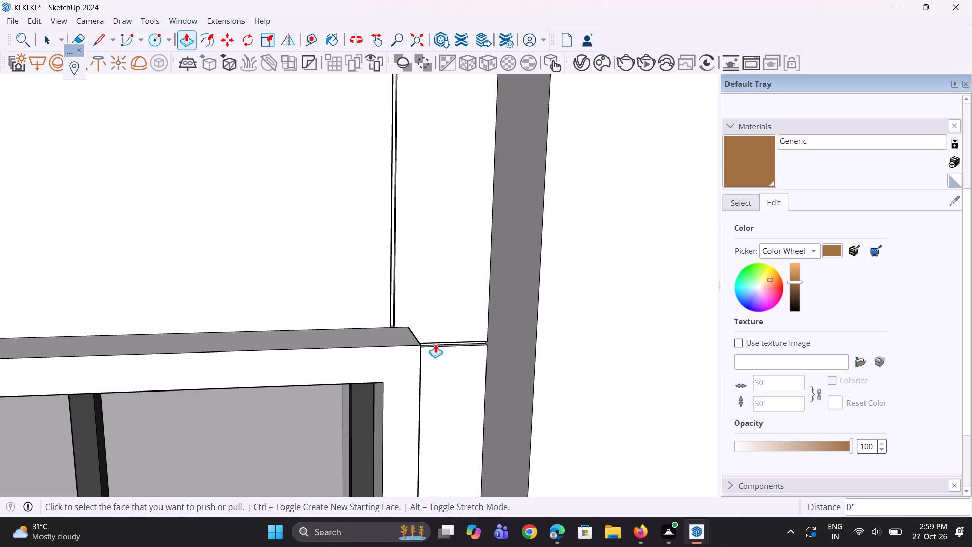
Recess the short horizontal joint strip beside the top window's upper-left corner and the vertical strip above it by the same depth.
scroll(448, 345, "down", 10)
scroll(128, 372, "up", 3)
scroll(164, 352, "up", 6)
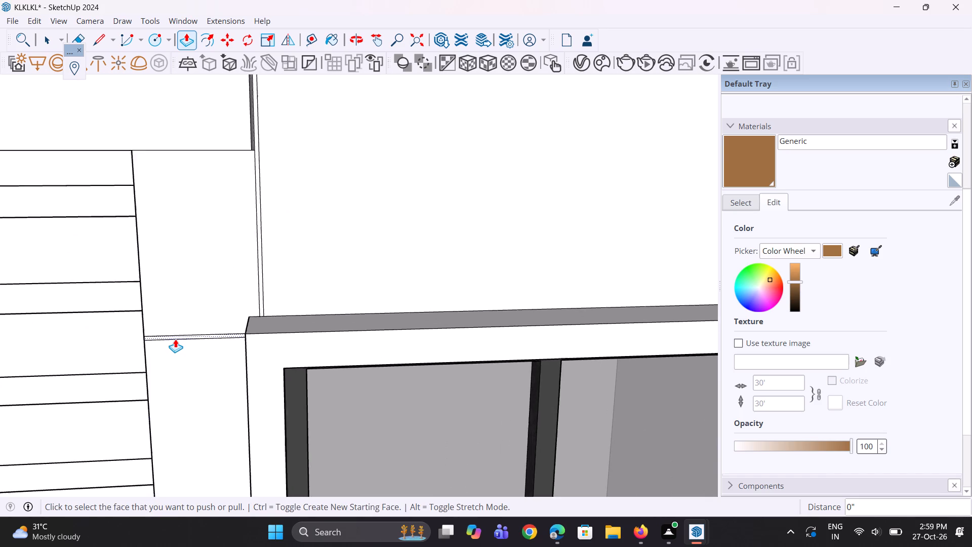
double_click(175, 338)
double_click(271, 288)
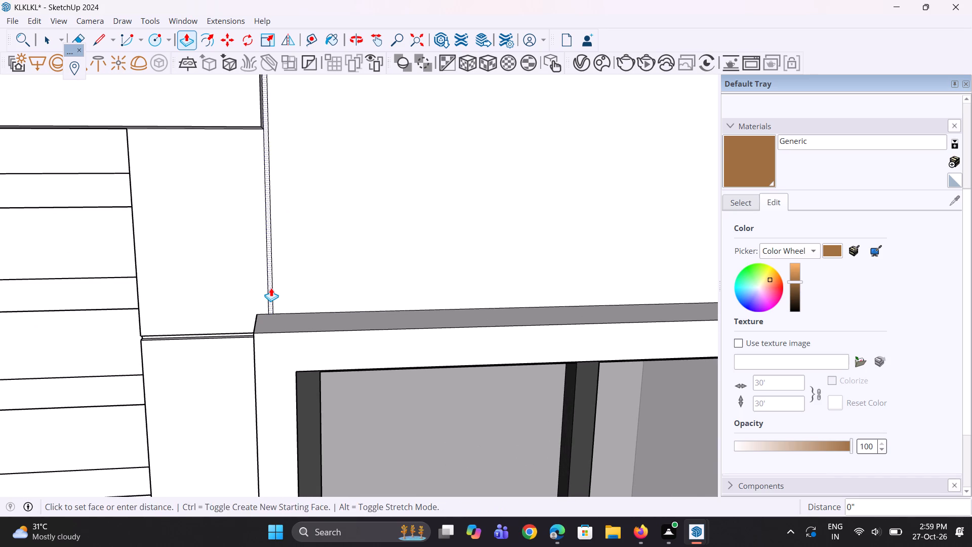
scroll(249, 305, "down", 5)
middle_click_drag(252, 338, 269, 259)
scroll(274, 256, "down", 6)
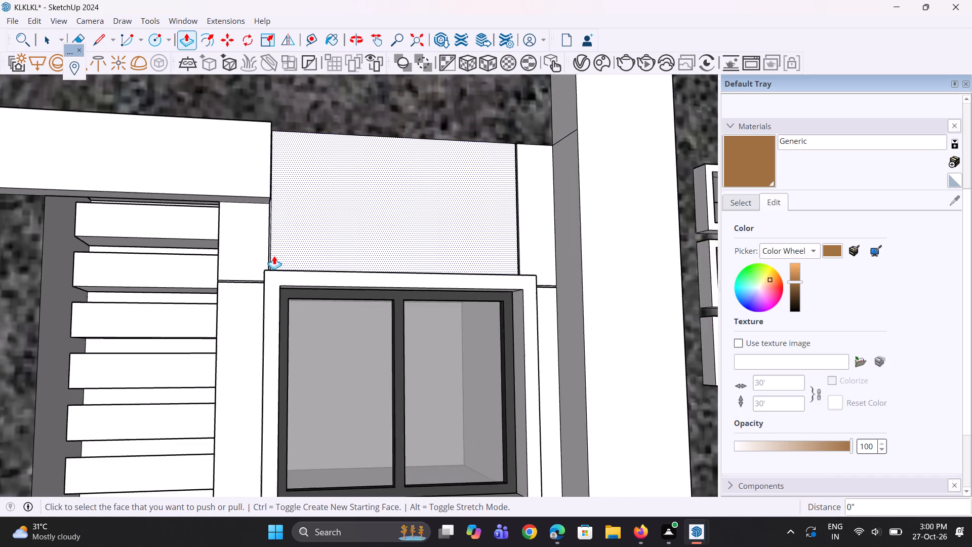
scroll(274, 256, "down", 19)
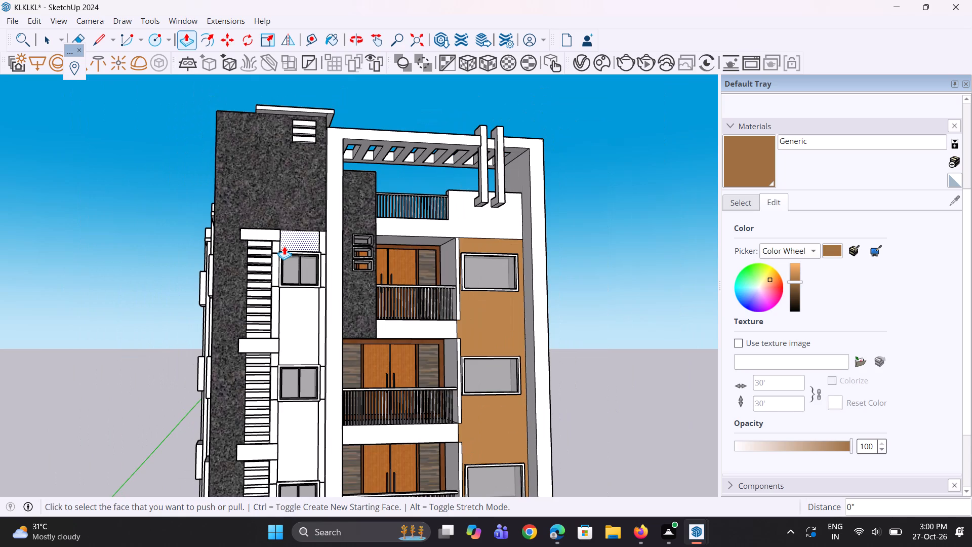
key("space")
key("space")
left_click(549, 275)
left_click(549, 274)
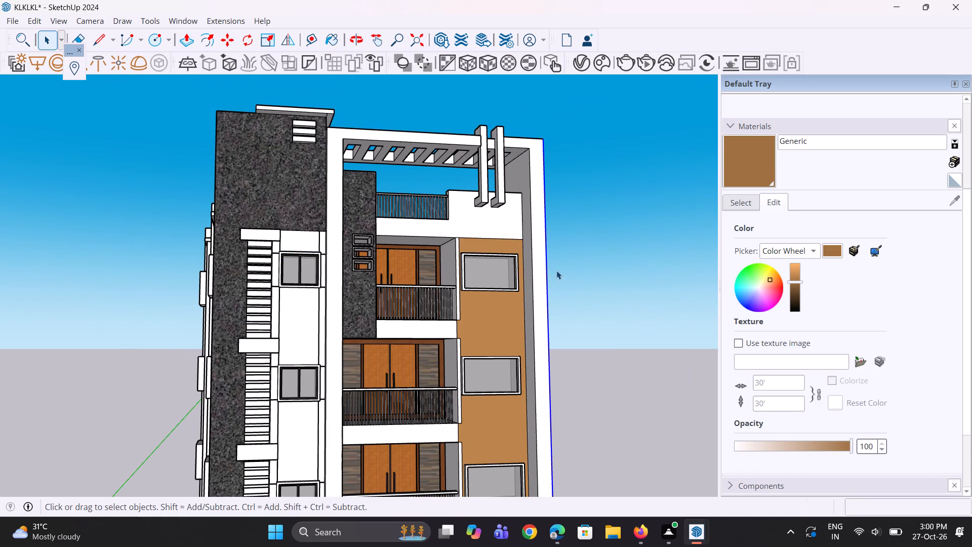
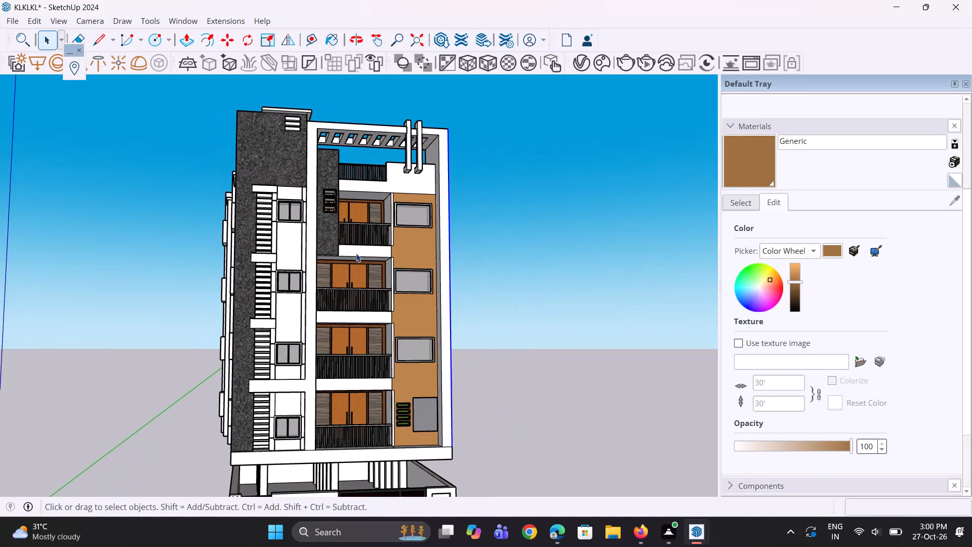
Copy the brown wall panel's top edge down to the top window's upper corners as a horizontal joint line.
middle_click_drag(356, 253, 312, 272)
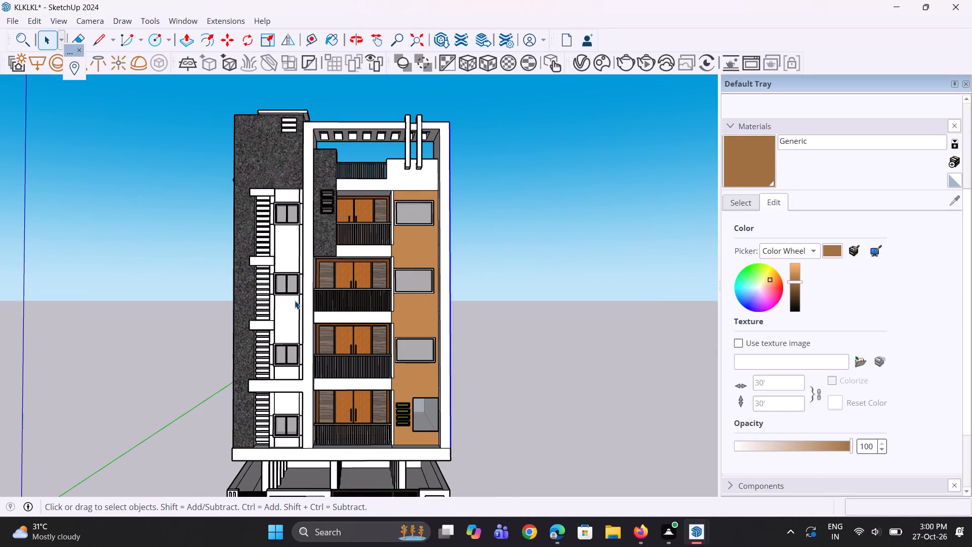
scroll(292, 303, "down", 3)
scroll(383, 193, "up", 4)
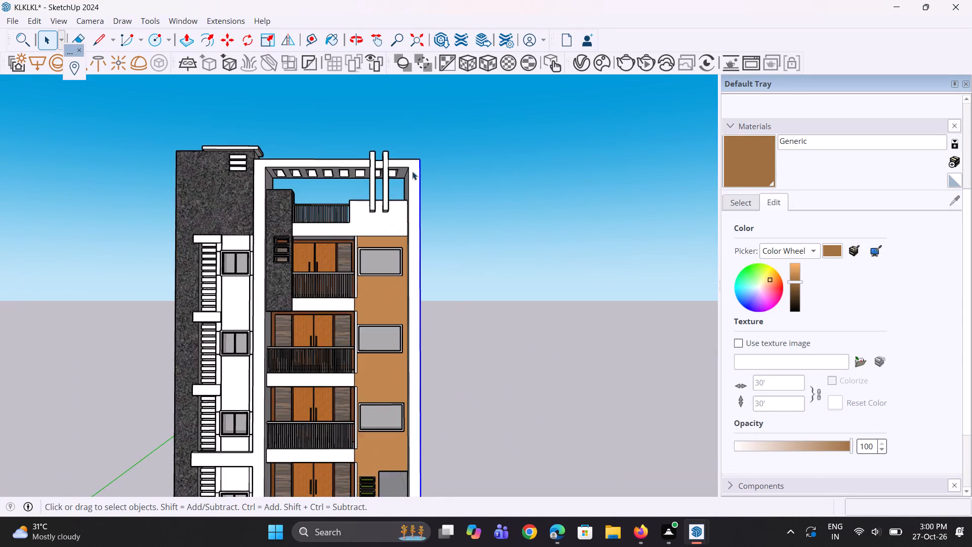
scroll(412, 171, "up", 7)
middle_click_drag(381, 256, 367, 225)
scroll(324, 275, "up", 6)
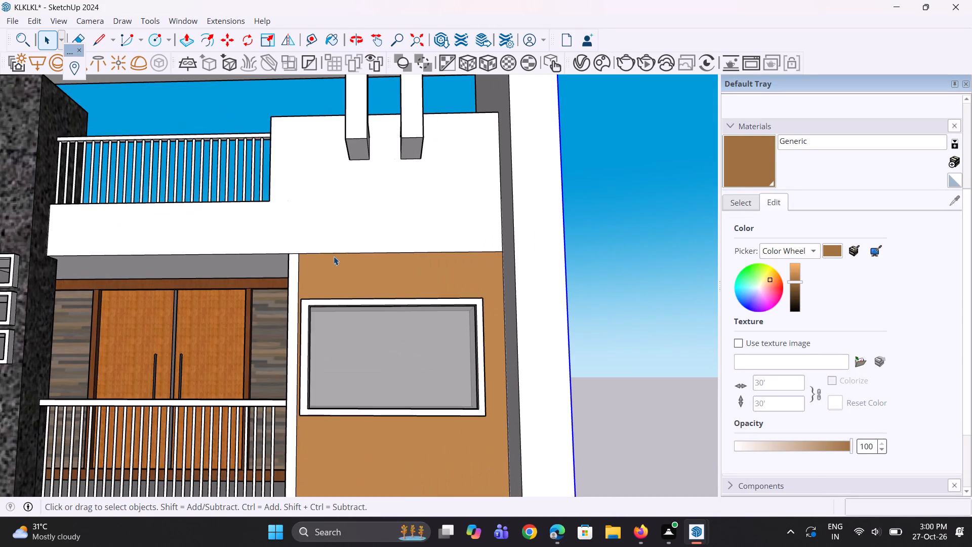
left_click(335, 255)
scroll(304, 260, "up", 1)
middle_click_drag(306, 260, 348, 230)
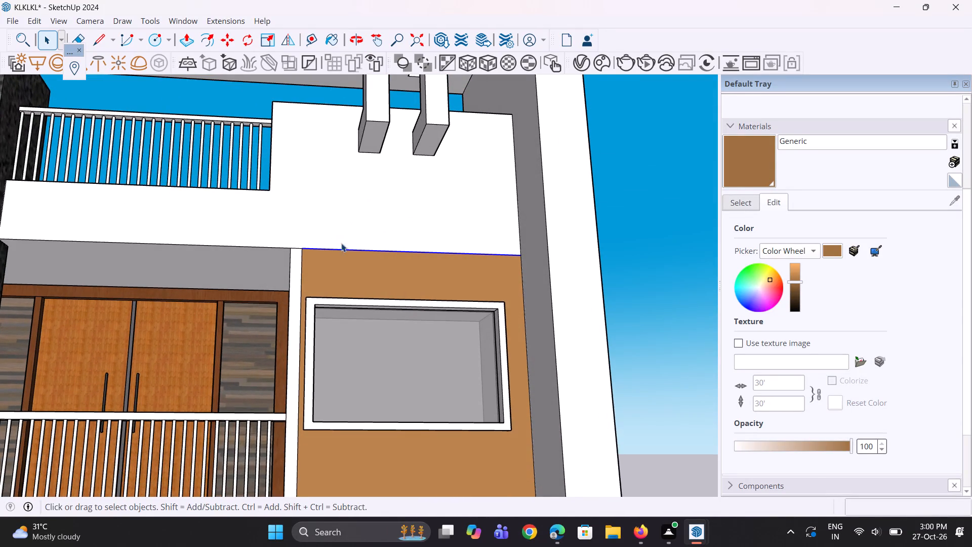
key("m")
scroll(315, 245, "up", 4)
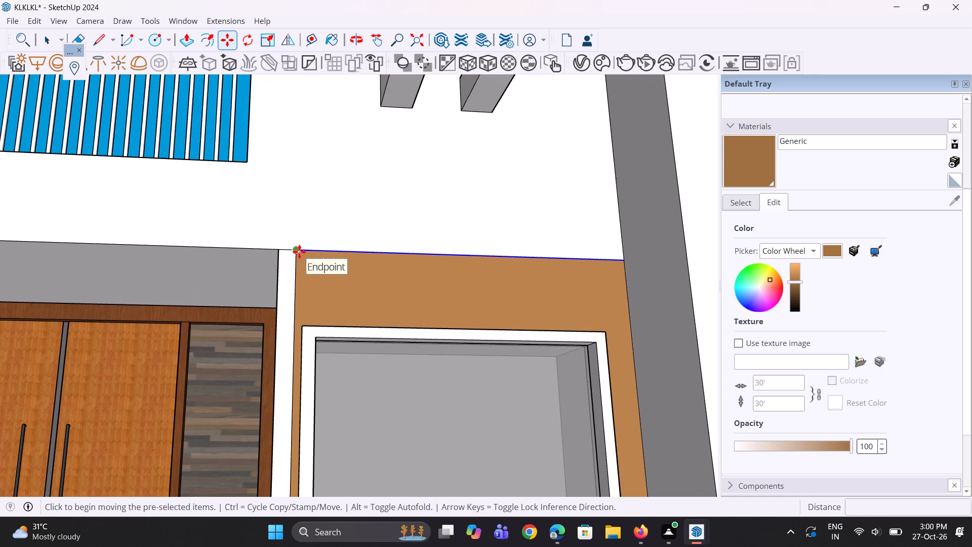
left_click(299, 252)
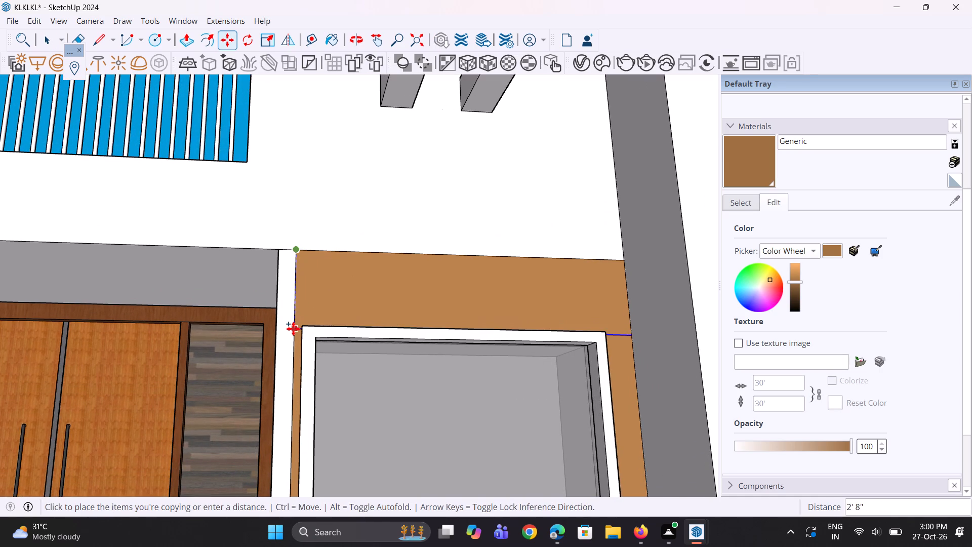
left_click(292, 333)
Copy that joint line down about 5' 11 1/2" to the lower corners of the brown panel's top window.
scroll(344, 214, "down", 4)
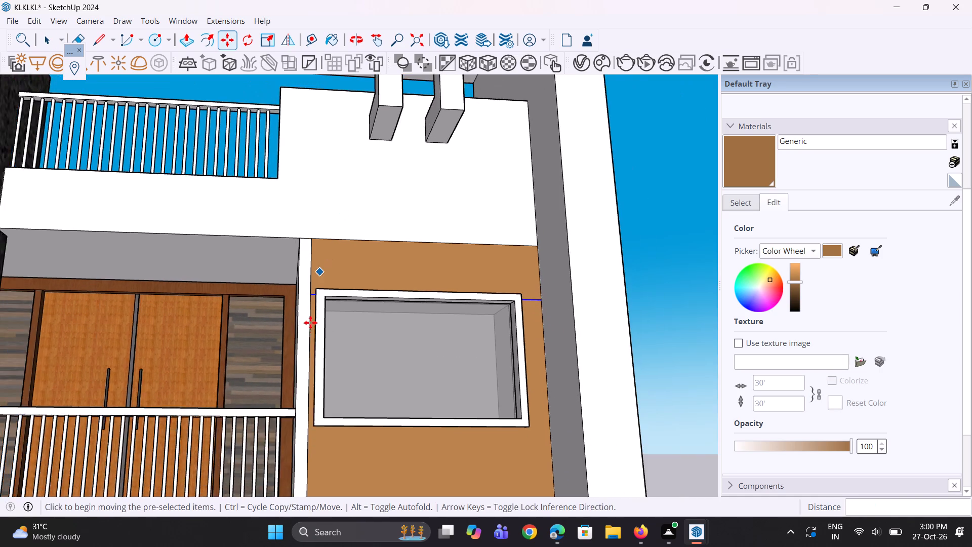
scroll(310, 323, "up", 6)
key("m")
scroll(310, 328, "up", 2)
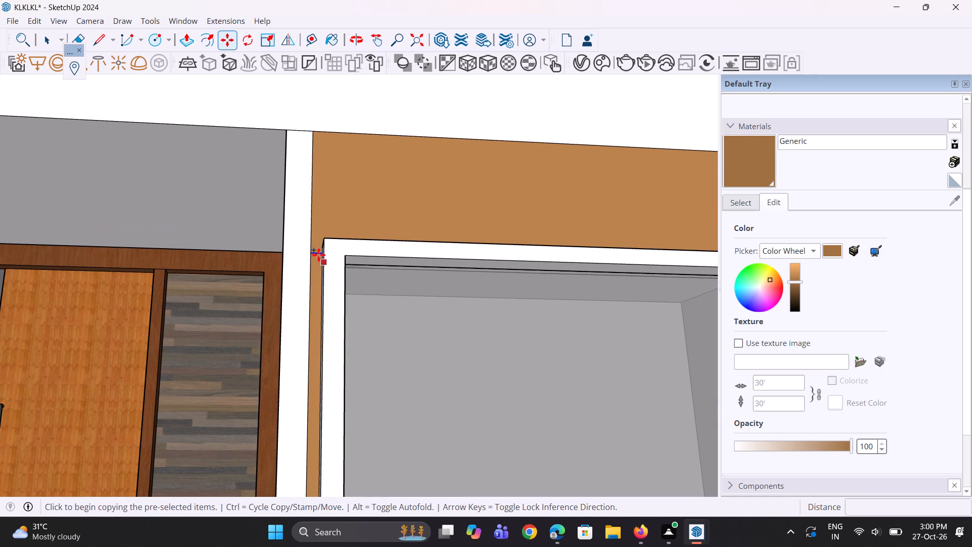
left_click(315, 253)
scroll(312, 288, "down", 3)
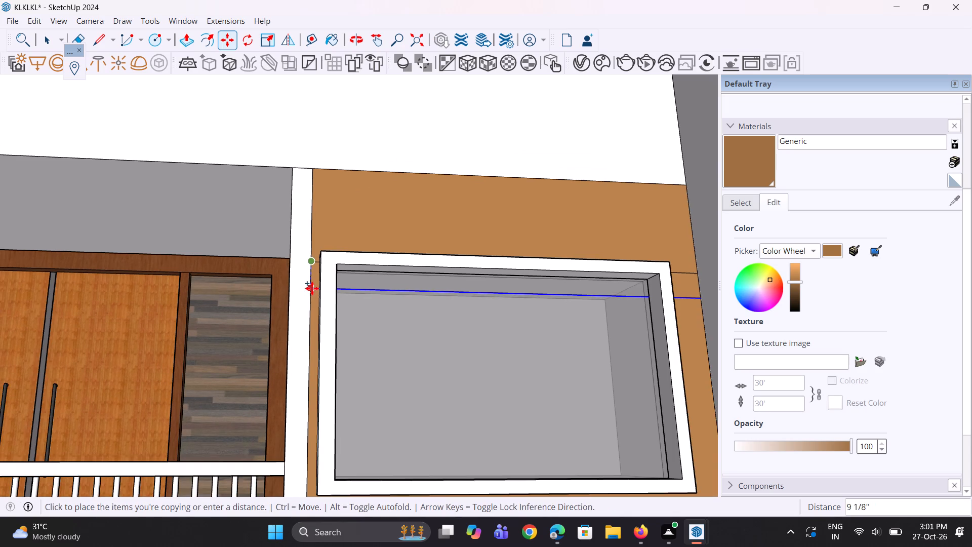
scroll(312, 288, "down", 4)
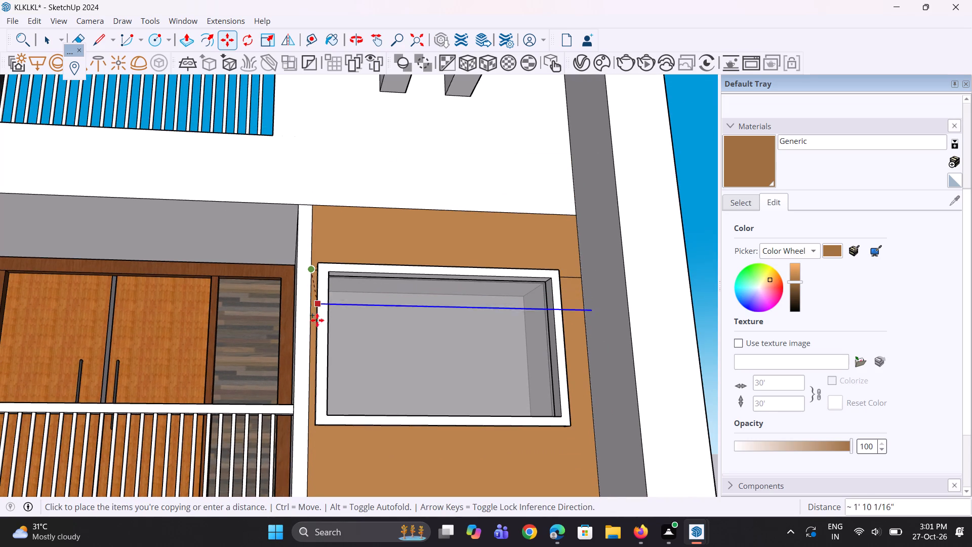
left_click(307, 419)
Copy the joint line down about 11' 6" to the upper corners of the brown panel's second window.
scroll(344, 328, "down", 13)
scroll(372, 410, "up", 3)
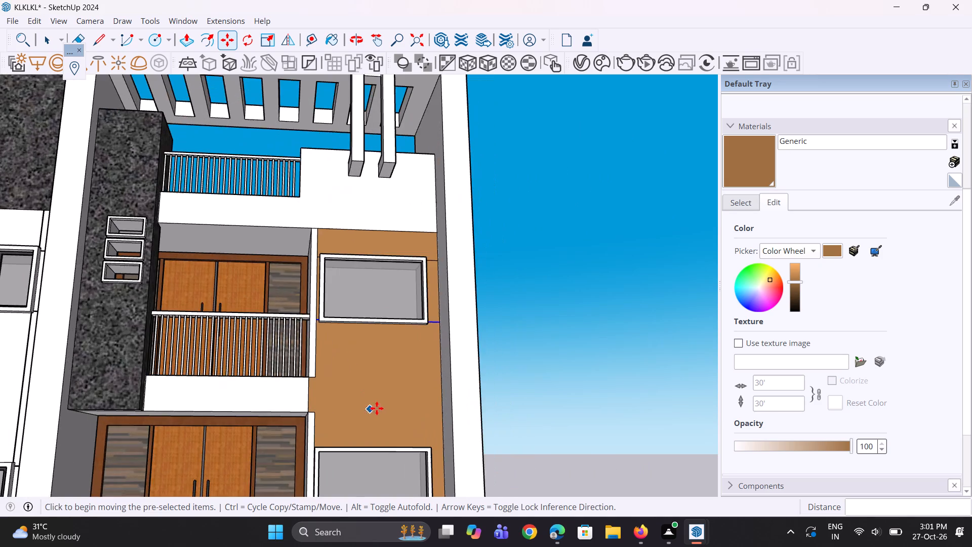
scroll(377, 408, "up", 4)
key("m")
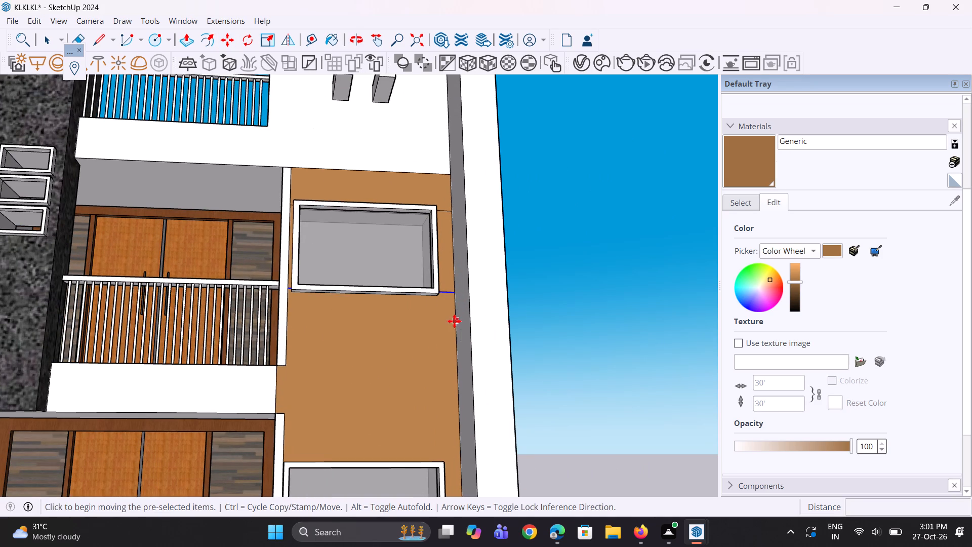
scroll(460, 311, "up", 1, "ctrl")
left_click(455, 294)
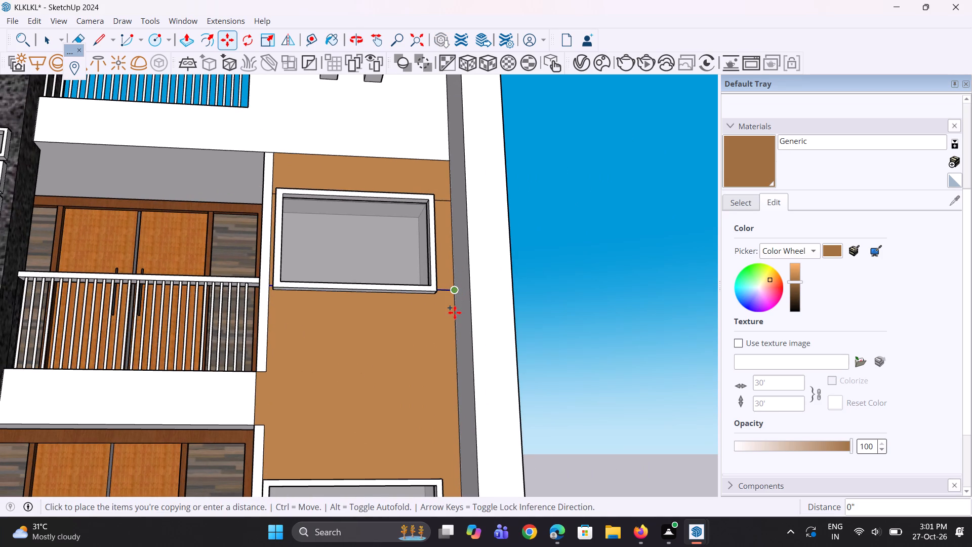
scroll(455, 312, "down", 8)
scroll(458, 410, "up", 3)
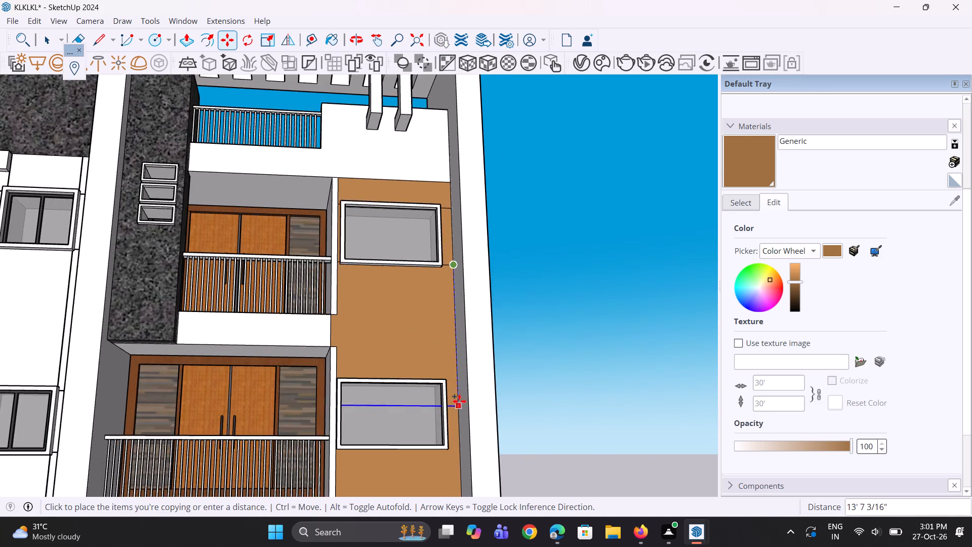
scroll(459, 398, "up", 6)
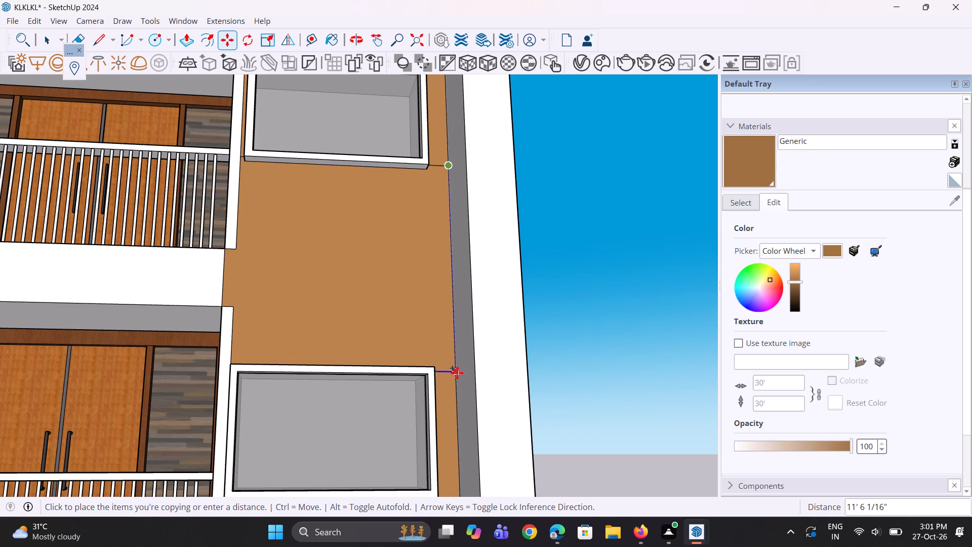
left_click(458, 373)
Copy the joint line down about 5' 11 1/2" to the lower corners of the brown panel's second window.
scroll(422, 337, "down", 8)
scroll(436, 406, "up", 4)
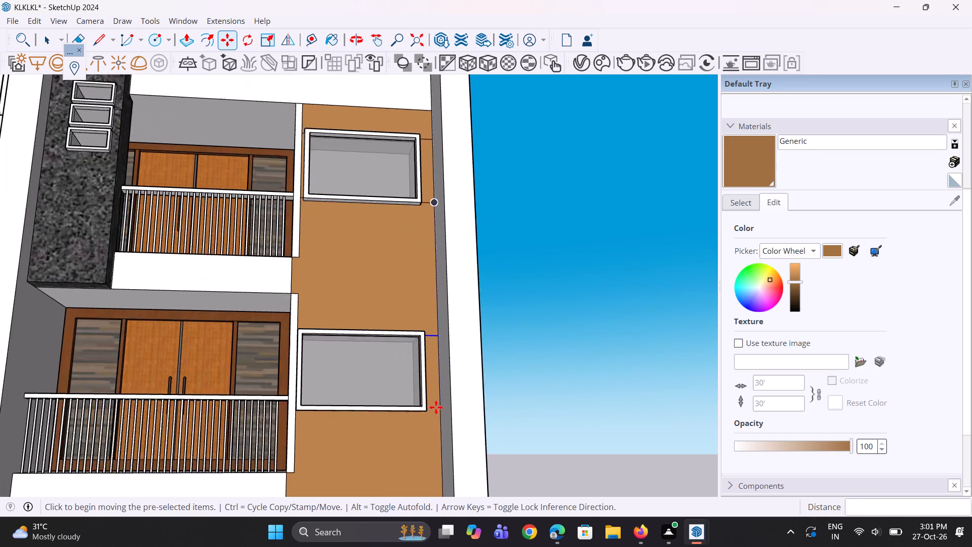
scroll(436, 407, "up", 2)
key("m")
scroll(441, 387, "up", 2)
scroll(442, 377, "up", 3, "ctrl")
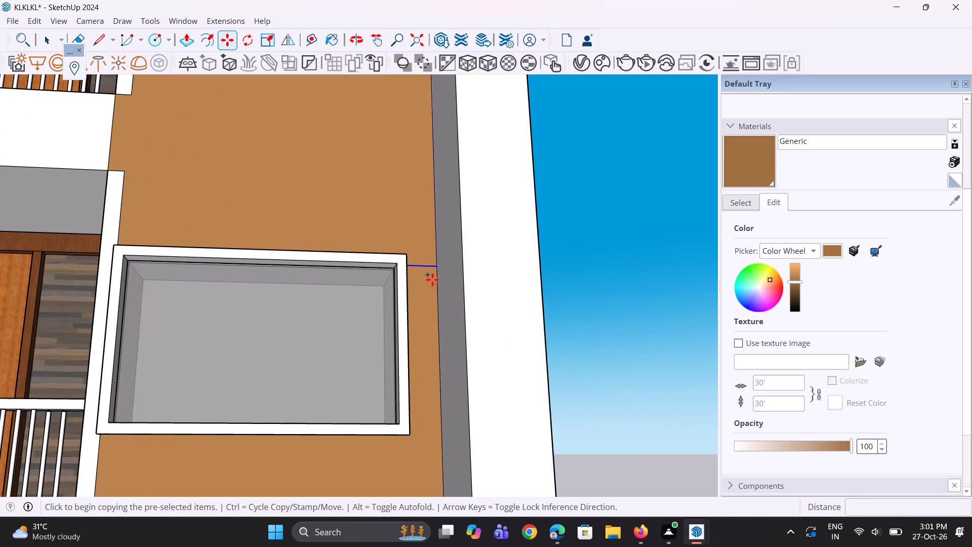
left_click(438, 271)
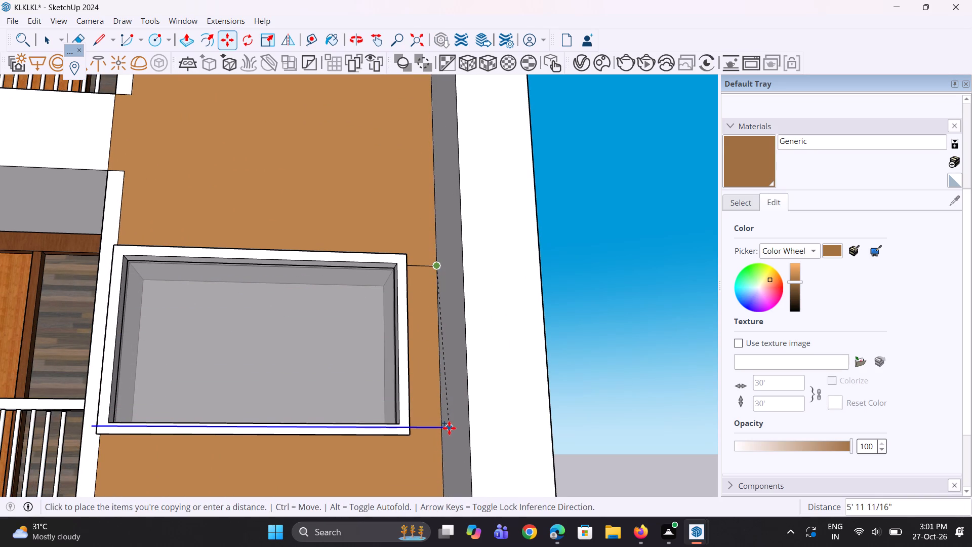
left_click(439, 432)
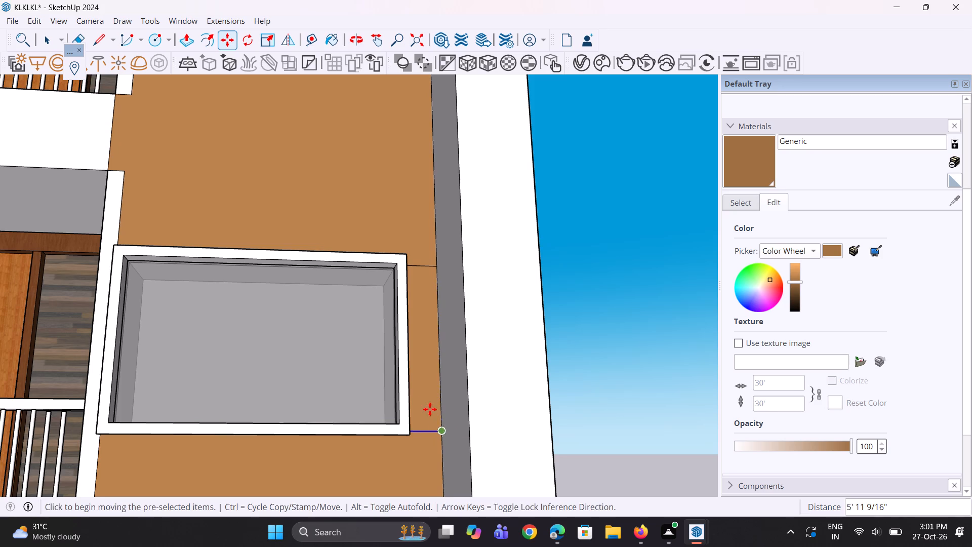
Copy the joint line down about 11' 8" to the upper corners of the brown panel's third window.
scroll(417, 380, "down", 7)
scroll(364, 294, "down", 10)
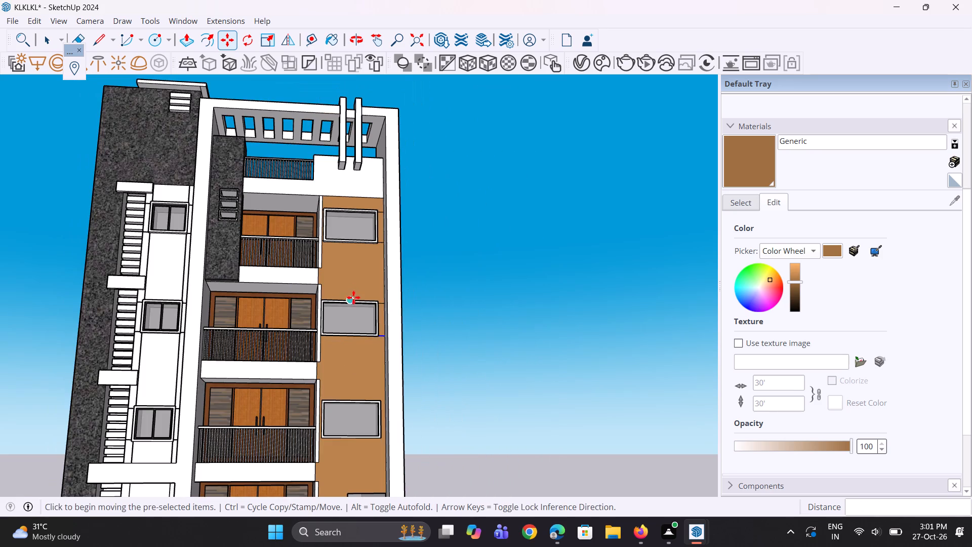
scroll(353, 298, "up", 2)
scroll(353, 297, "down", 4)
scroll(346, 411, "up", 7)
key("m")
scroll(359, 403, "up", 2)
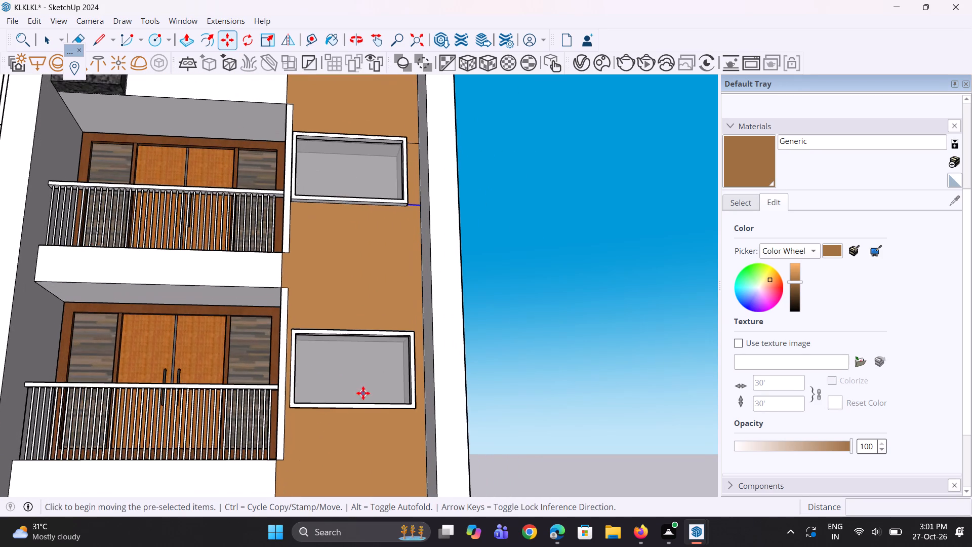
scroll(380, 353, "up", 2)
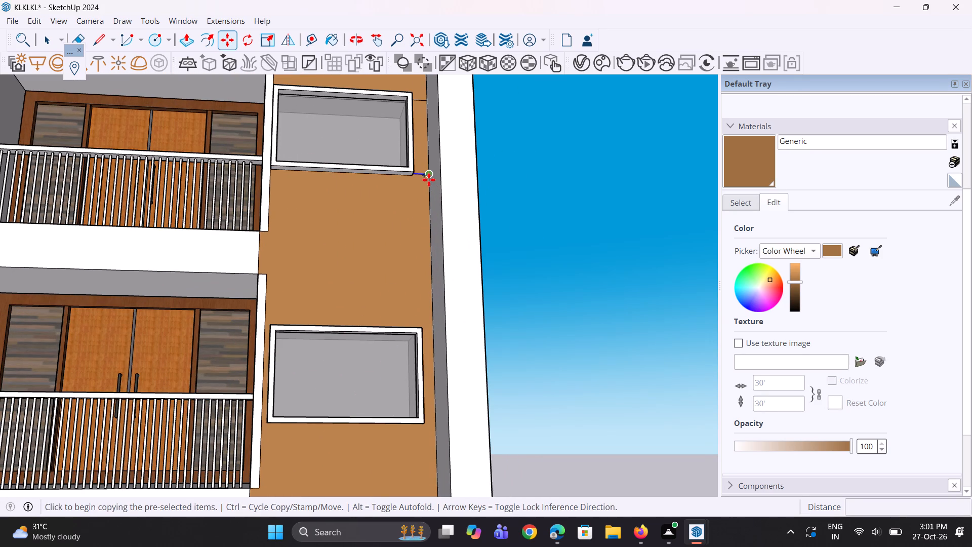
left_click(429, 179)
scroll(433, 336, "up", 2)
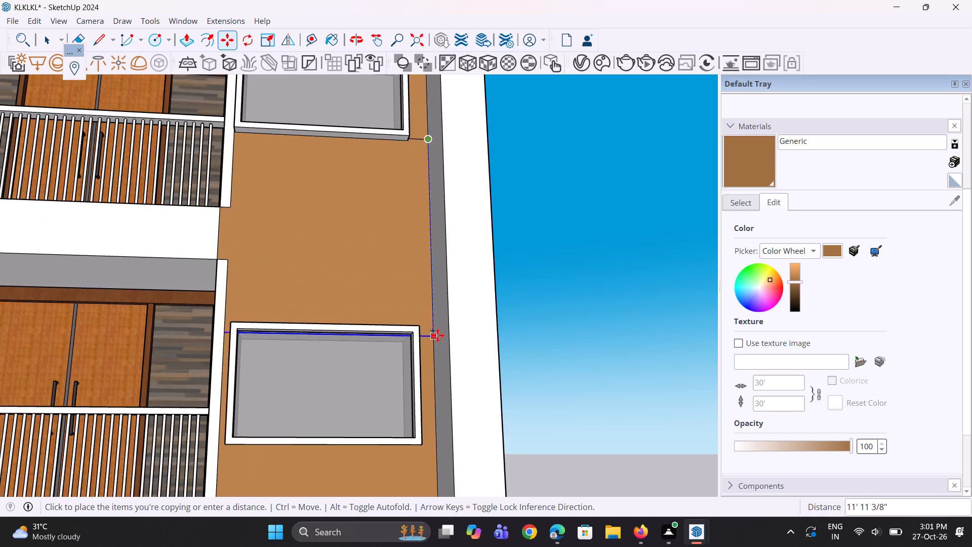
scroll(438, 334, "up", 2)
left_click(431, 331)
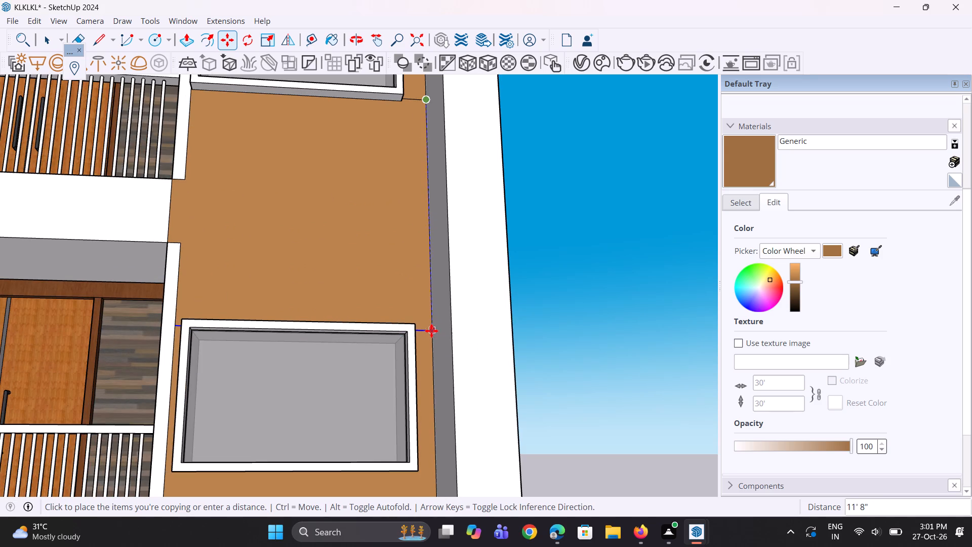
Copy the joint line from the third window's upper corners down to its lower corners on the brown panel.
scroll(381, 289, "down", 8)
scroll(383, 422, "up", 6)
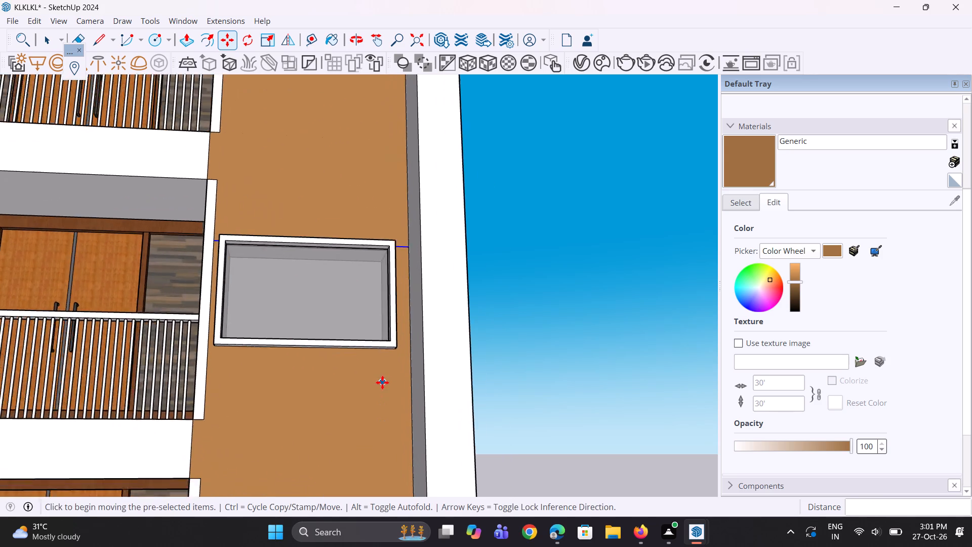
key("m")
scroll(382, 380, "up", 3)
scroll(423, 286, "up", 1)
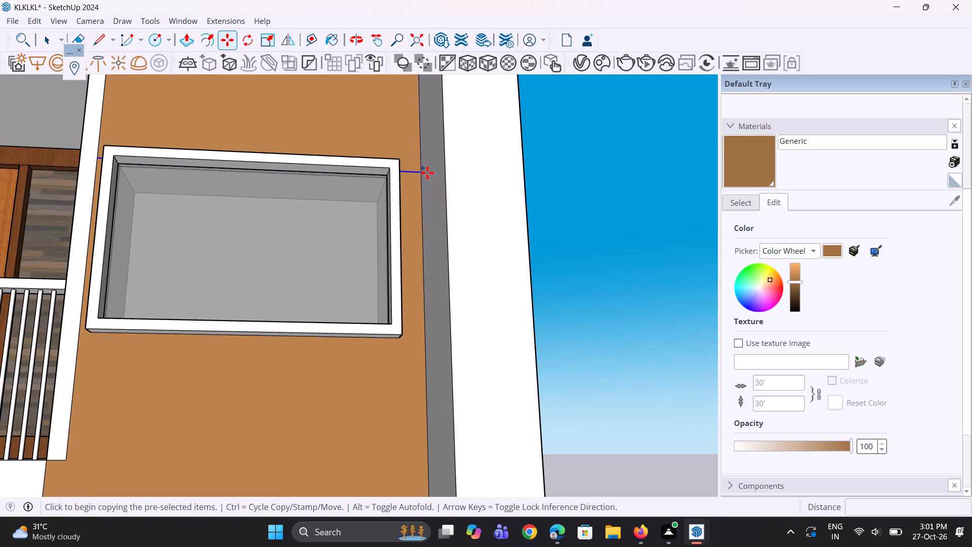
left_click(423, 171)
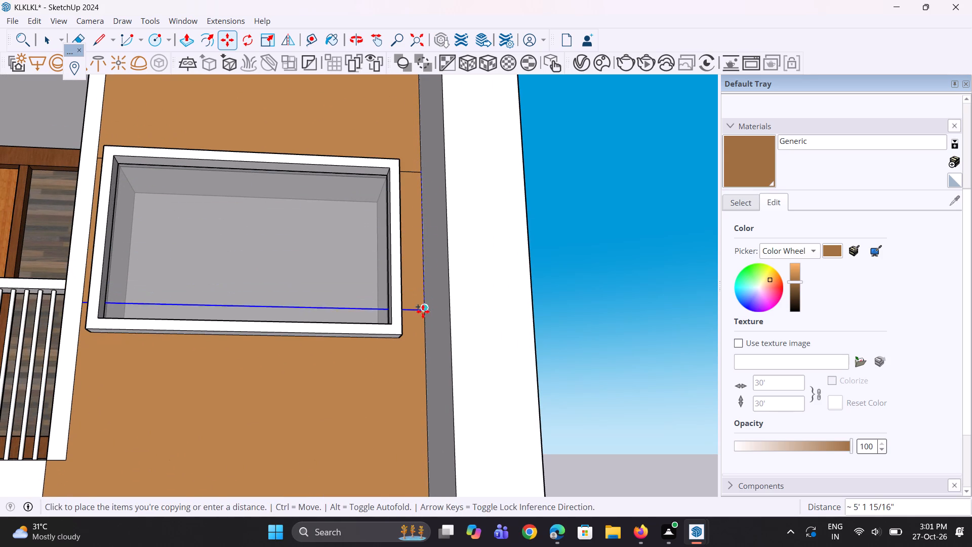
left_click(420, 334)
Copy the joint line at the third window's lower corners up 1/2" to form a narrow strip.
scroll(409, 319, "down", 4)
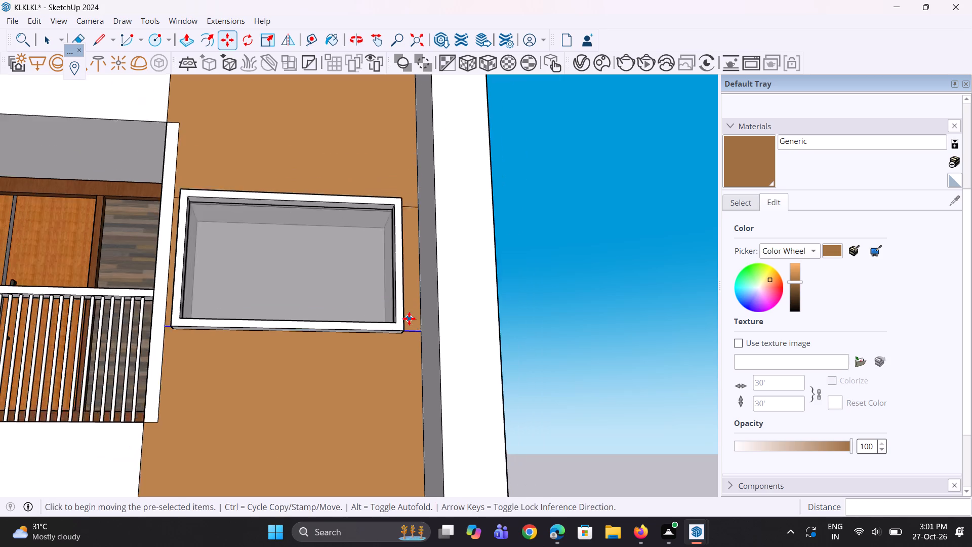
scroll(377, 309, "down", 9)
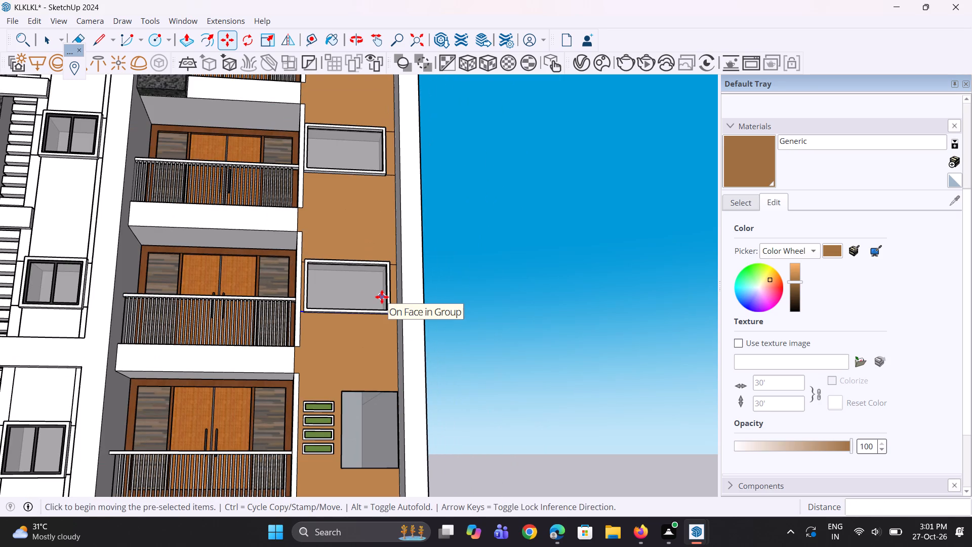
scroll(370, 309, "up", 1)
middle_click_drag(370, 309, 376, 330)
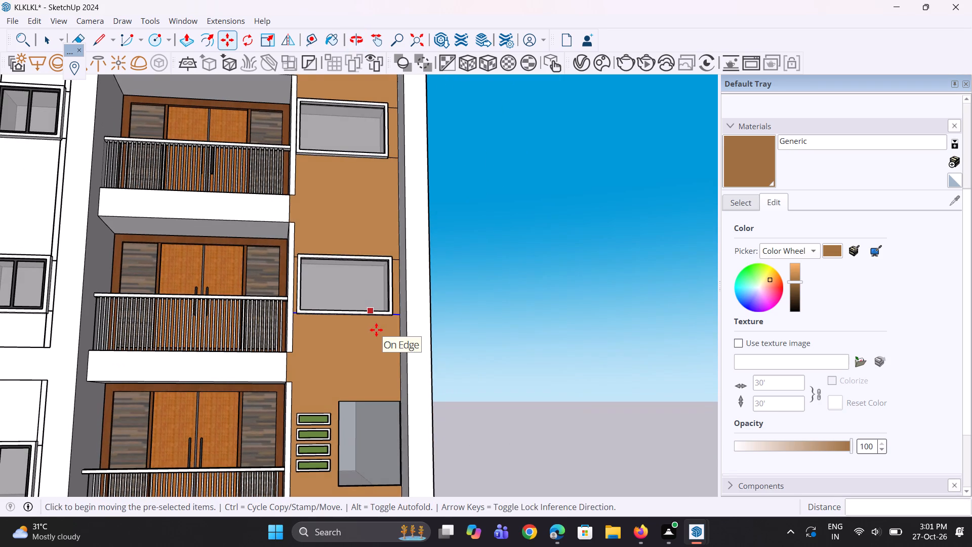
scroll(376, 330, "down", 3)
middle_click_drag(364, 338, 412, 337)
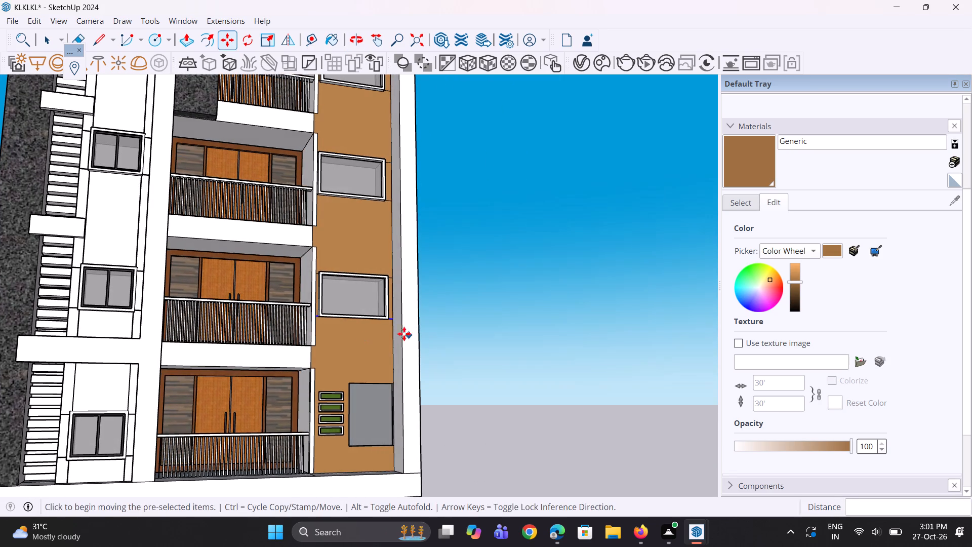
key("space")
key("space")
scroll(385, 271, "up", 10)
middle_click_drag(410, 351, 350, 350)
scroll(379, 363, "up", 4)
key("m")
scroll(396, 363, "up", 6)
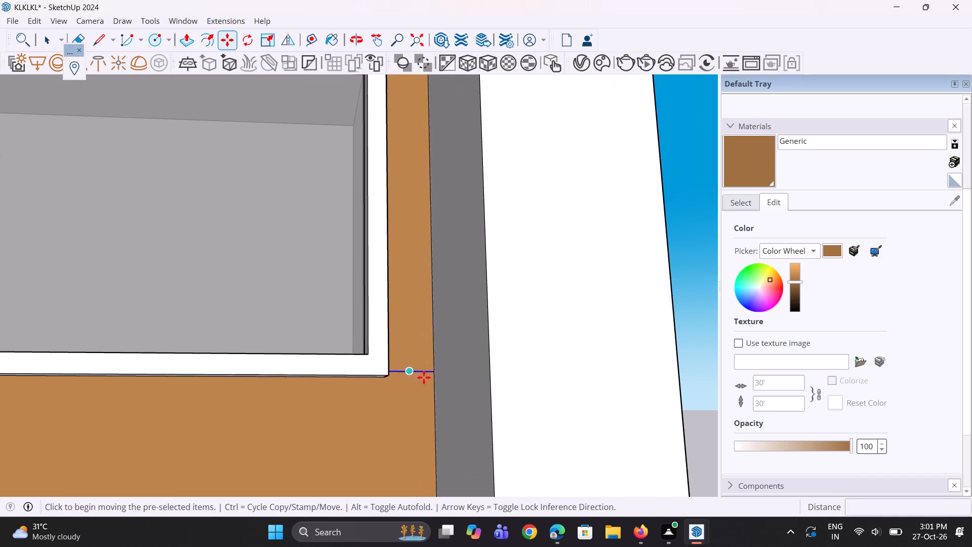
left_click(435, 373)
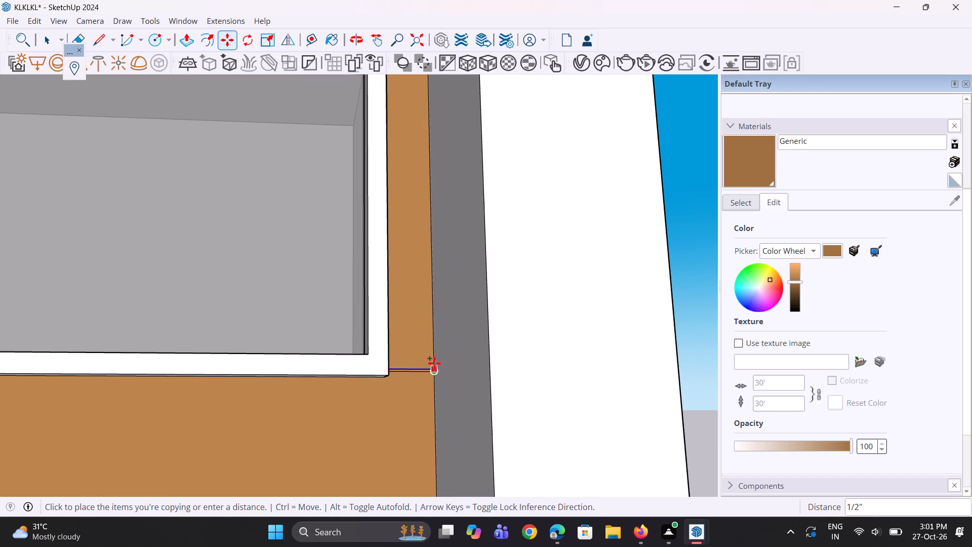
left_click(434, 363)
key("space")
key("space")
key("space")
Copy the joint line at the third window's upper corners down 1/2" to form a narrow strip on the brown panel.
scroll(413, 433, "down", 4)
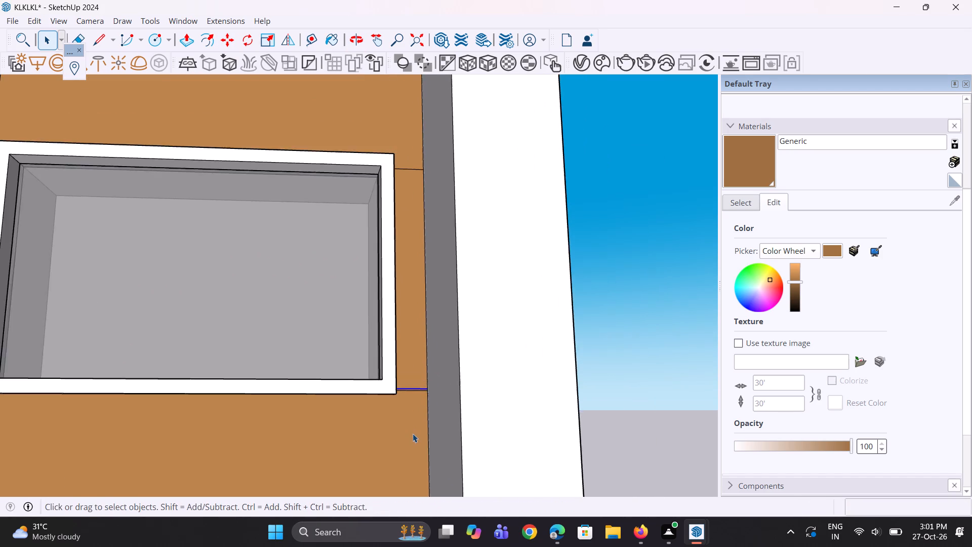
scroll(413, 434, "down", 5)
key("space")
scroll(410, 298, "up", 7)
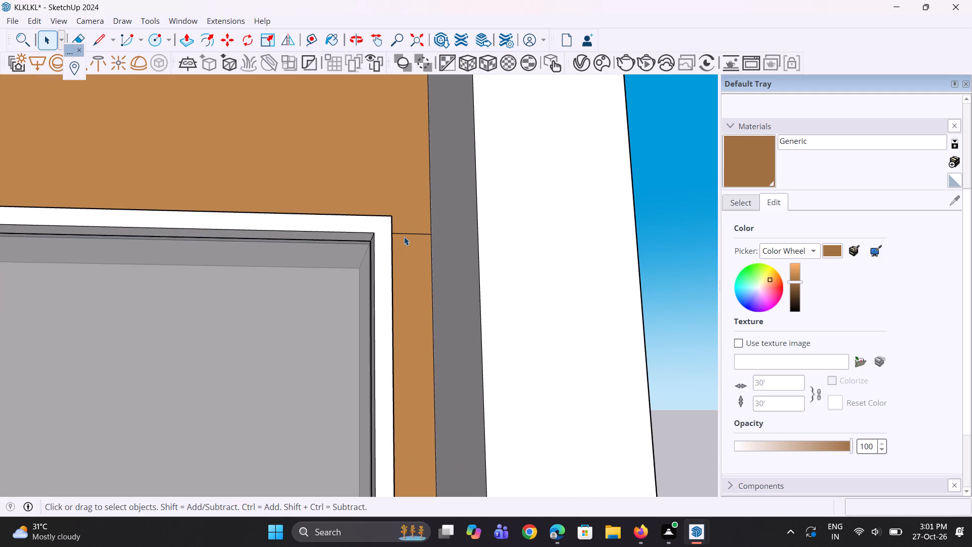
left_click(406, 235)
scroll(453, 245, "up", 2)
key("m")
scroll(452, 247, "up", 1)
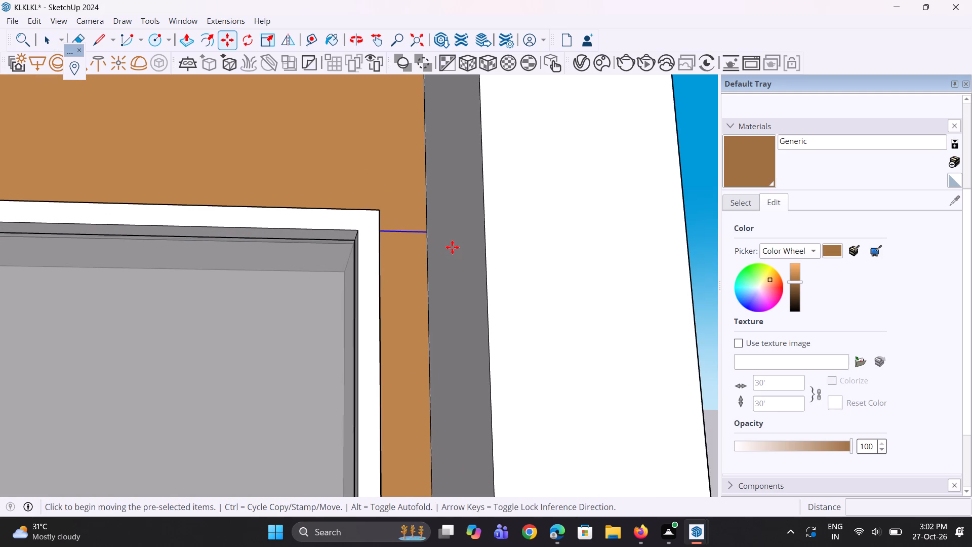
scroll(452, 247, "up", 1, "ctrl")
left_click(424, 231)
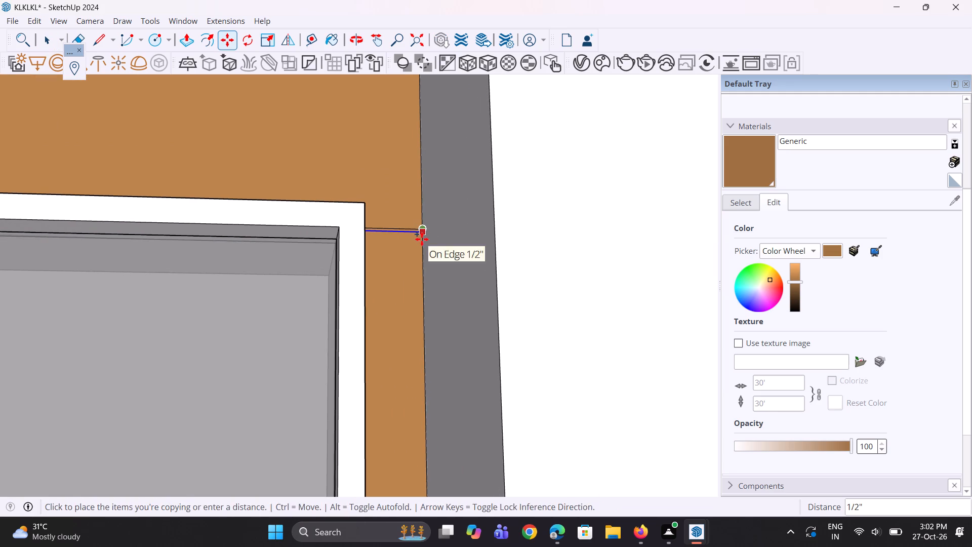
left_click(422, 239)
scroll(420, 254, "down", 9)
key("space")
key("space")
left_click(561, 280)
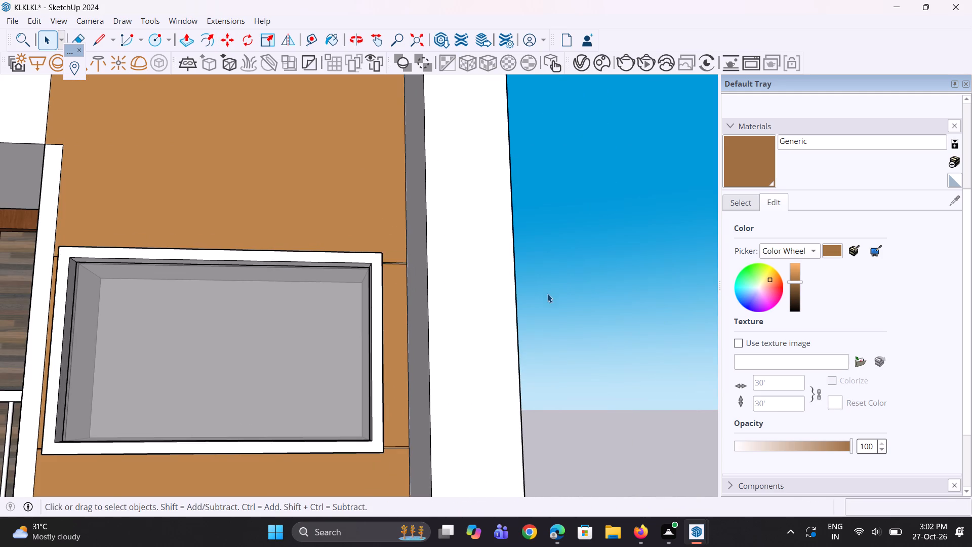
Copy the joint line at the second window's lower corners slightly upward to form a narrow strip on the brown panel.
scroll(547, 294, "down", 11)
scroll(492, 141, "up", 15)
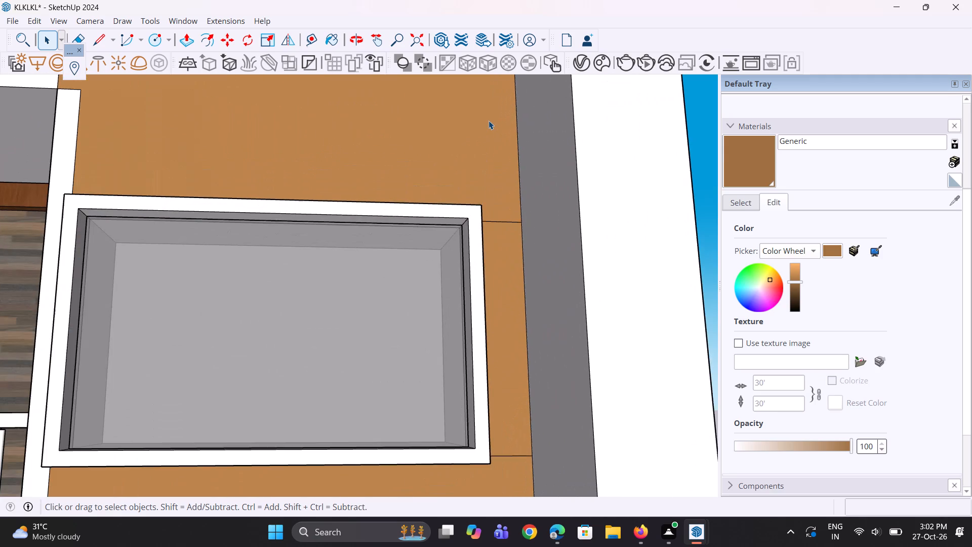
left_click(508, 455)
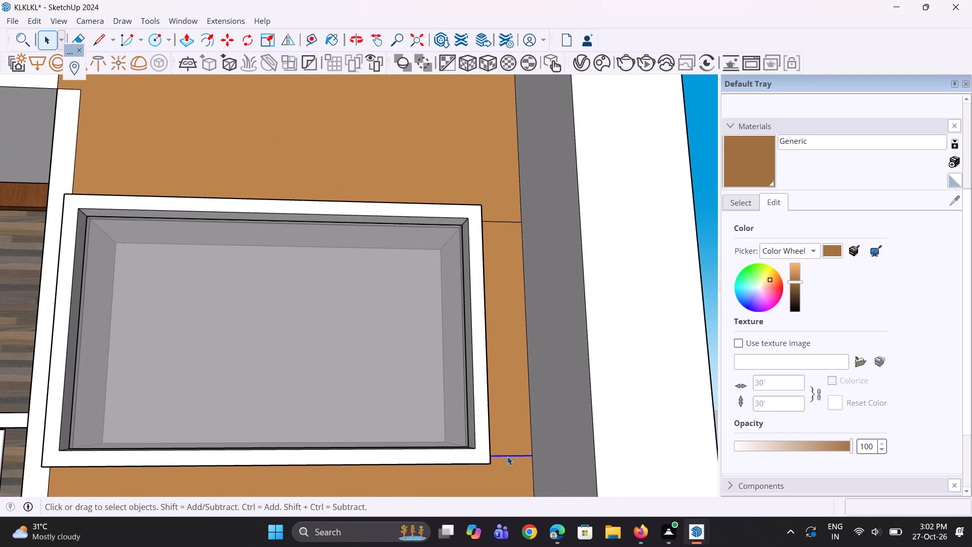
key("m")
scroll(513, 453, "up", 2)
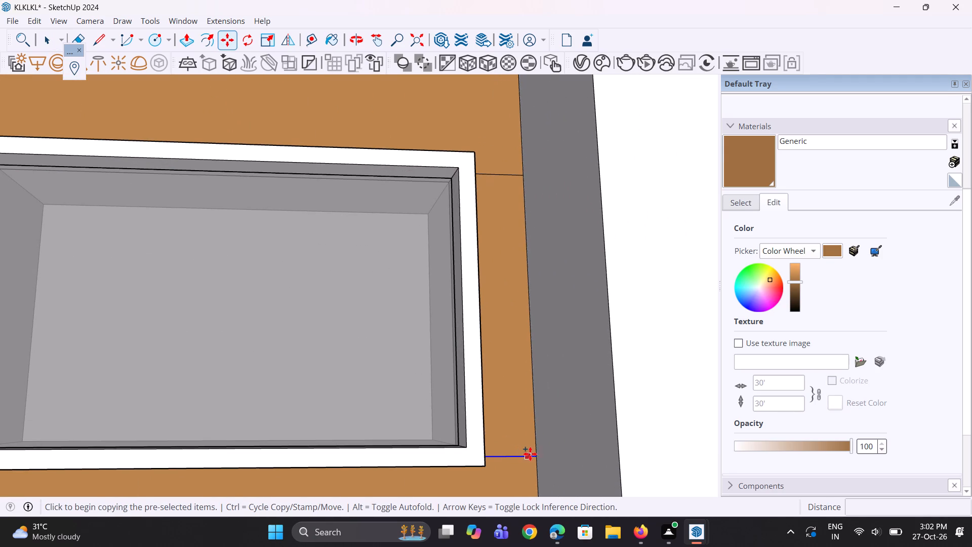
left_click(536, 454)
left_click(536, 448)
key("space")
key("space")
key("space")
Copy the joint line at the second window's upper corners down 1/2" to form a narrow strip on the brown panel.
scroll(466, 411, "down", 1)
left_click(504, 194)
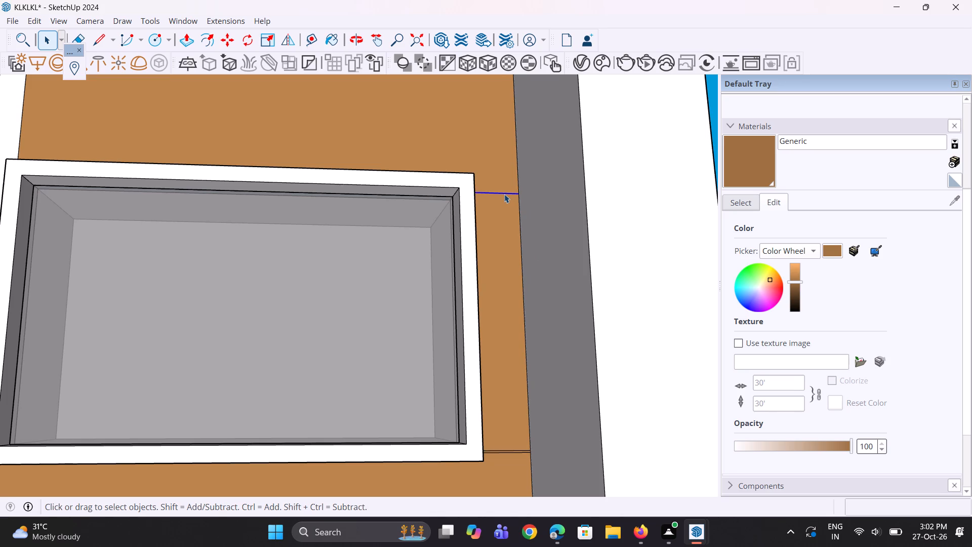
scroll(504, 194, "up", 2)
key("m")
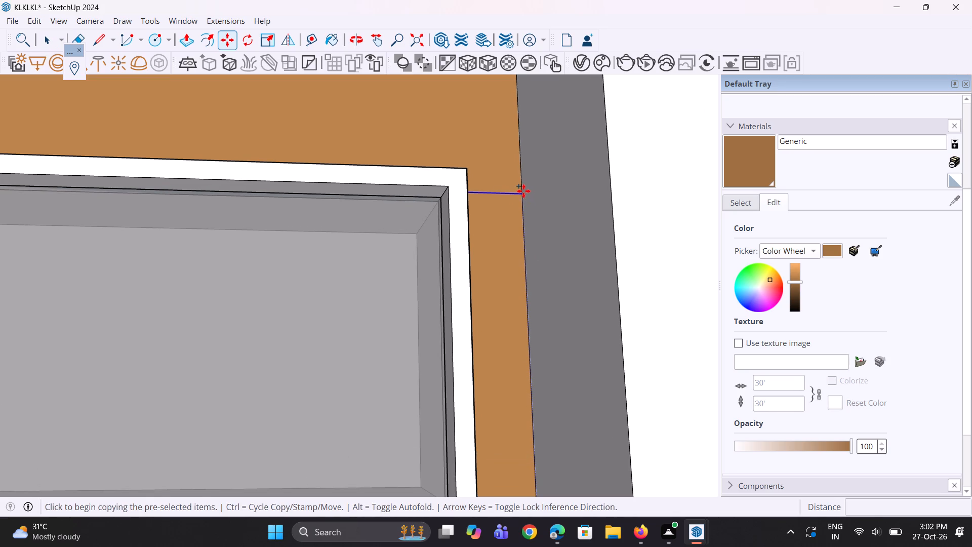
left_click(522, 192)
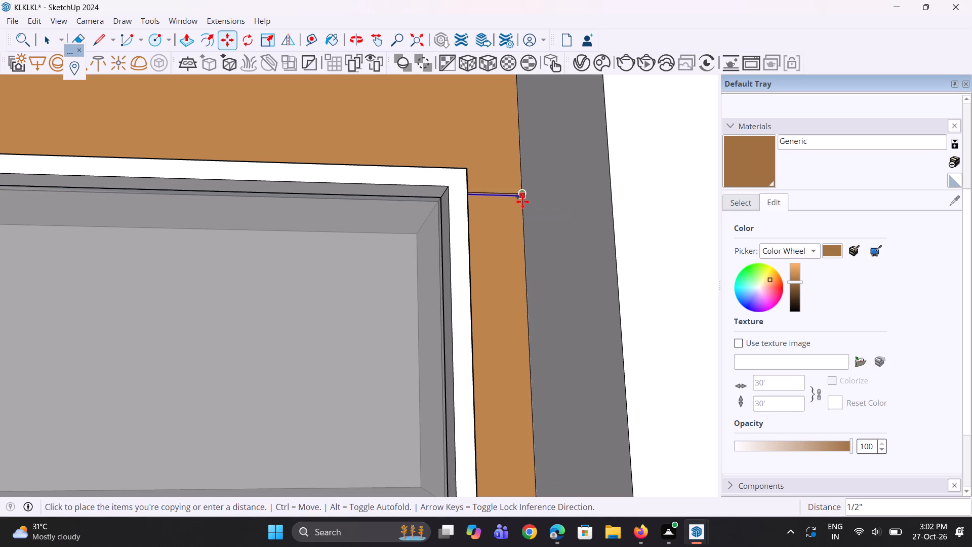
left_click(522, 202)
scroll(454, 331, "down", 4)
key("space")
scroll(454, 333, "down", 5)
key("space")
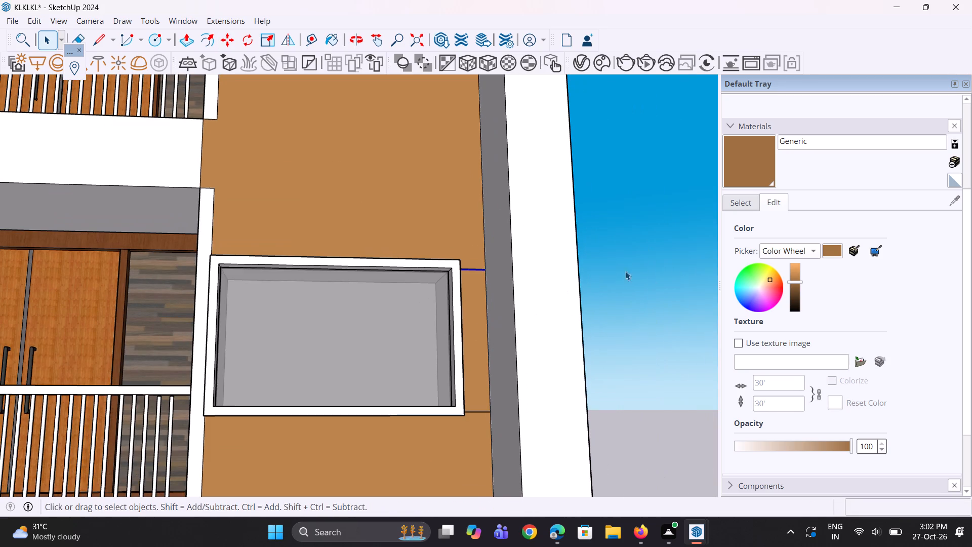
left_click(640, 271)
Copy the joint line at the first window's lower corners up 1.5" to form a strip on the brown panel.
scroll(449, 385, "down", 8)
scroll(459, 169, "up", 6)
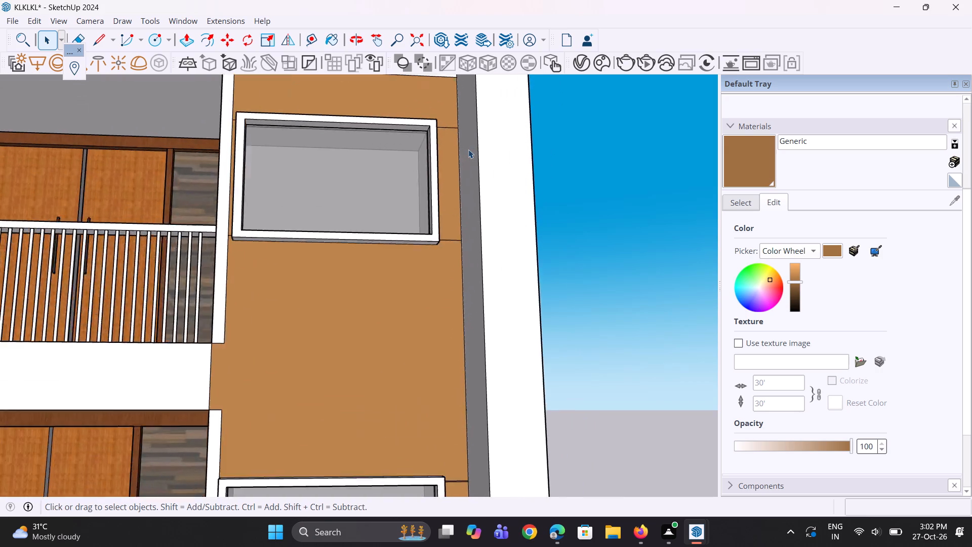
scroll(468, 149, "up", 3)
scroll(465, 192, "up", 3)
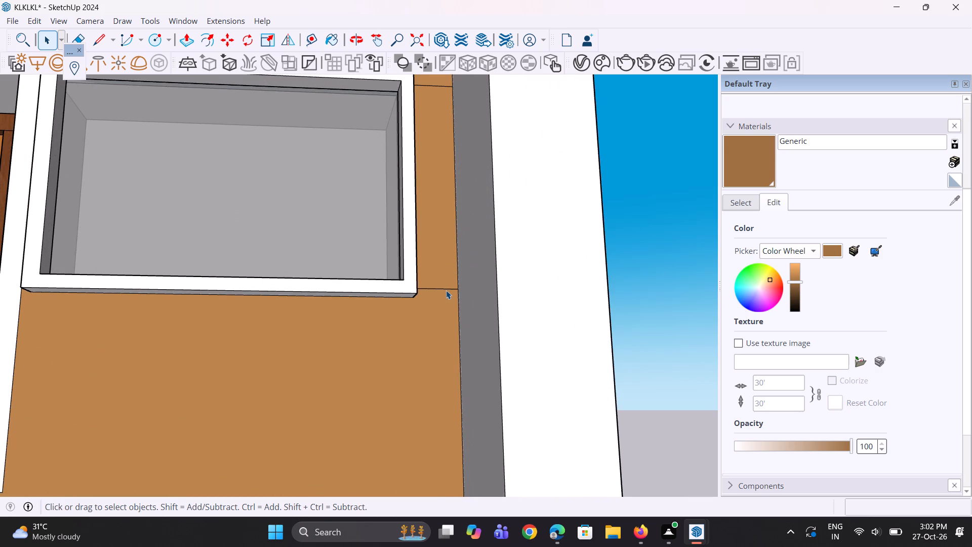
left_click(446, 290)
key("m")
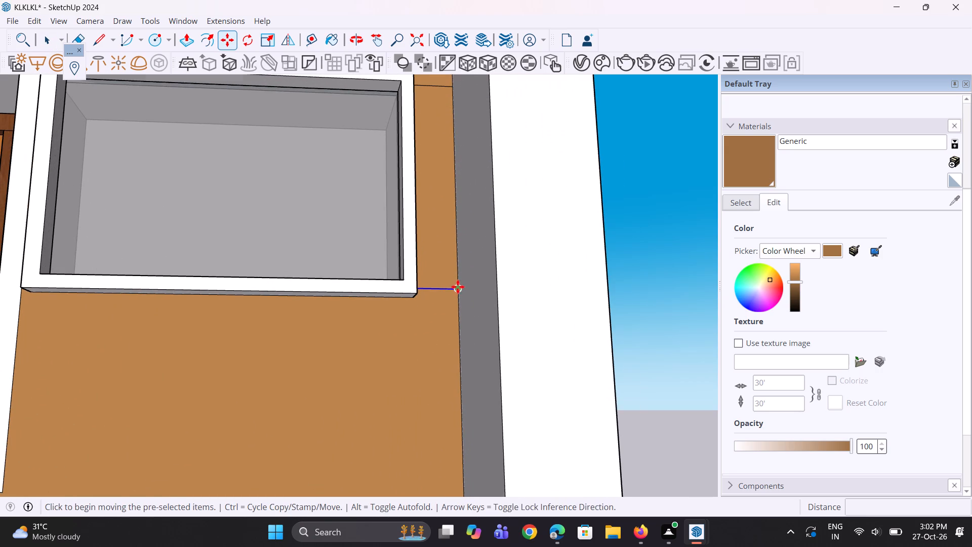
scroll(458, 287, "up", 1)
left_click(458, 287)
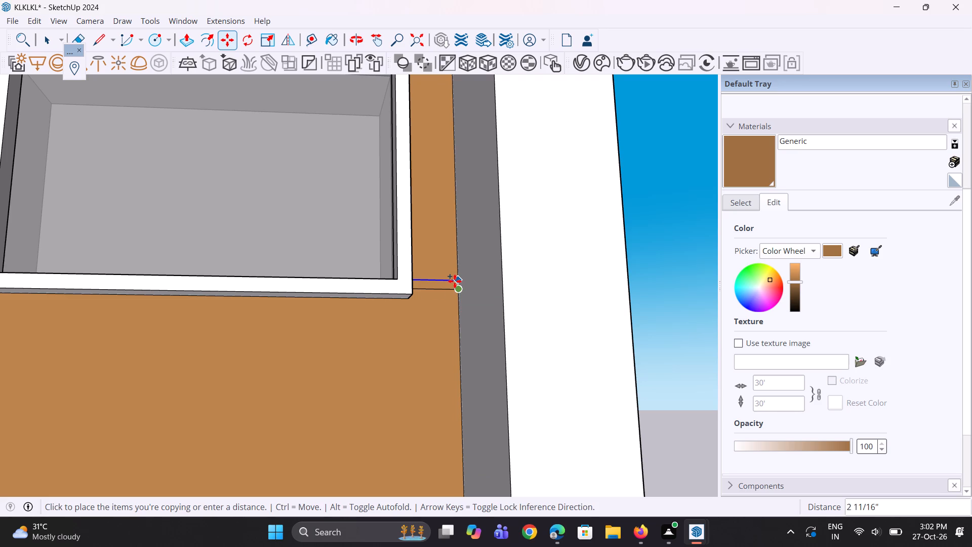
key("1")
type(".5\"")
key("Return")
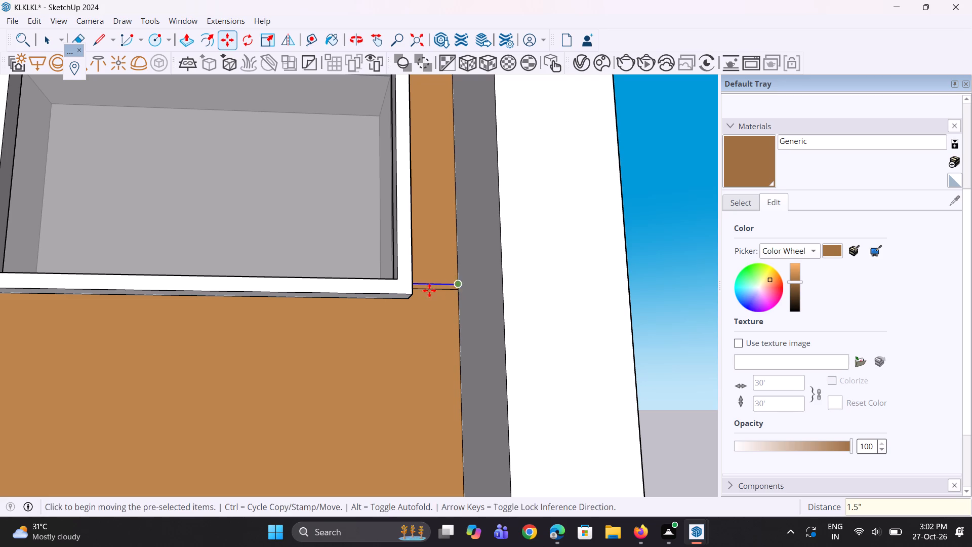
scroll(399, 288, "down", 5)
key("space")
key("space")
left_click(720, 258)
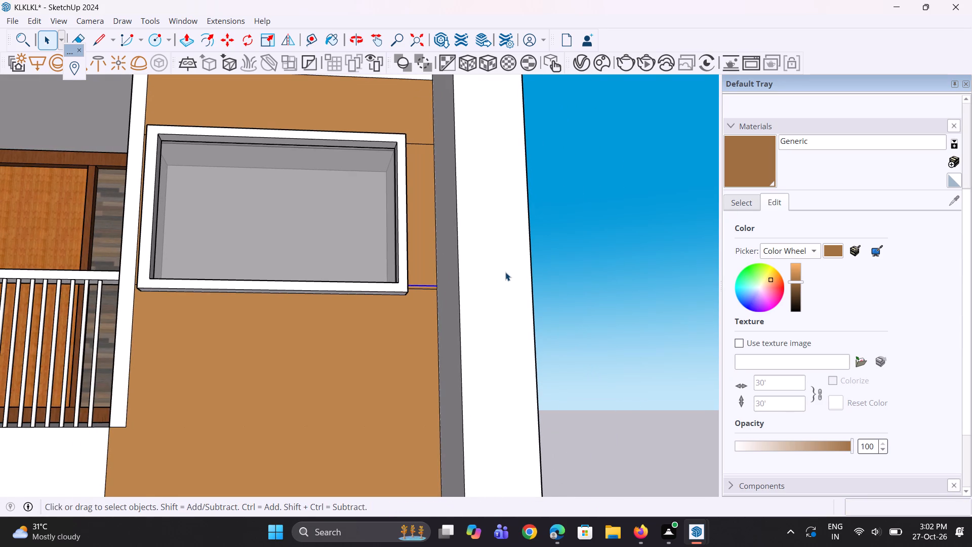
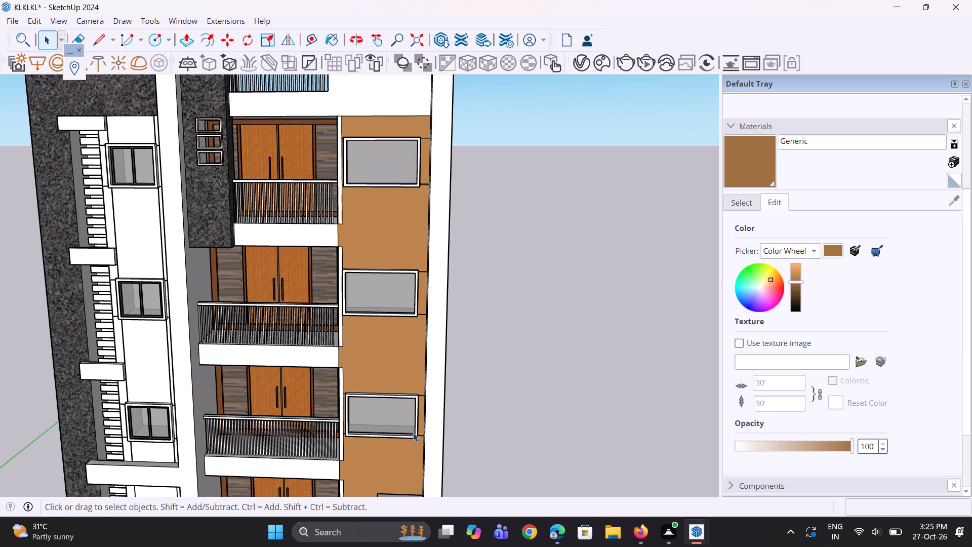
Paint the front face of the gate pillar with the recessed panel using the brown Generic material.
scroll(348, 164, "down", 2)
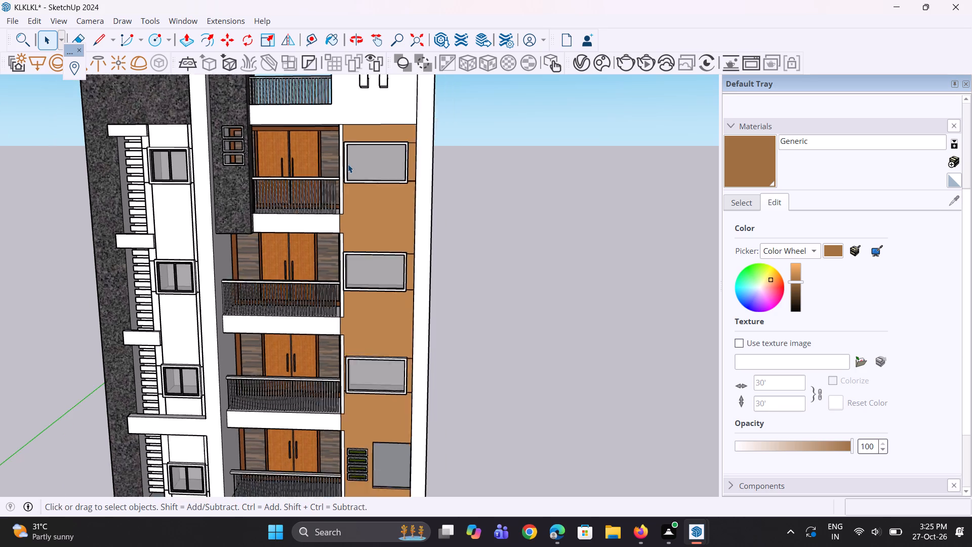
scroll(348, 164, "down", 1)
middle_click_drag(392, 278, 416, 181)
scroll(344, 301, "up", 3)
scroll(348, 264, "down", 4)
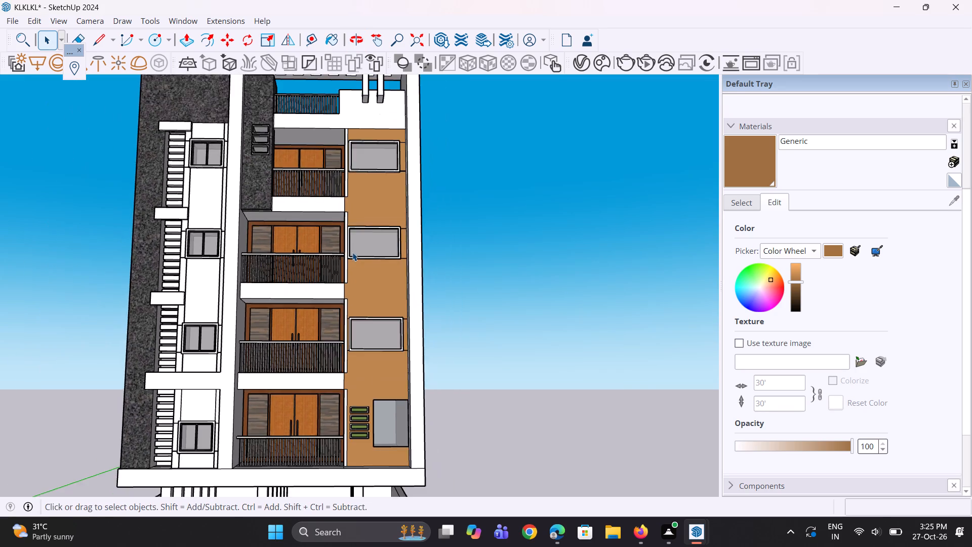
scroll(353, 252, "down", 5)
middle_click_drag(353, 252, 353, 270)
scroll(349, 232, "down", 3)
scroll(352, 337, "up", 10)
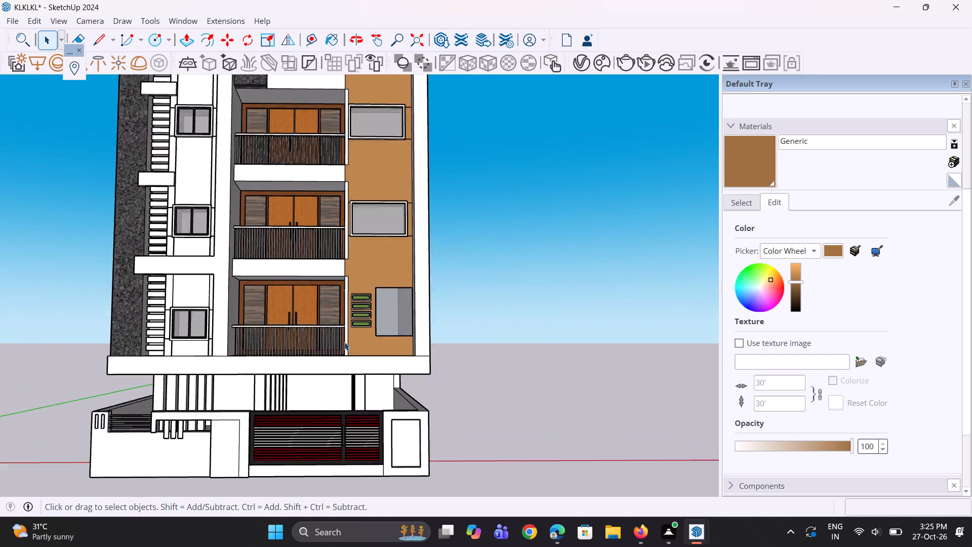
middle_click_drag(358, 376, 346, 375)
scroll(346, 346, "down", 5)
middle_click_drag(365, 365, 360, 351)
left_click(732, 151)
scroll(408, 431, "up", 2)
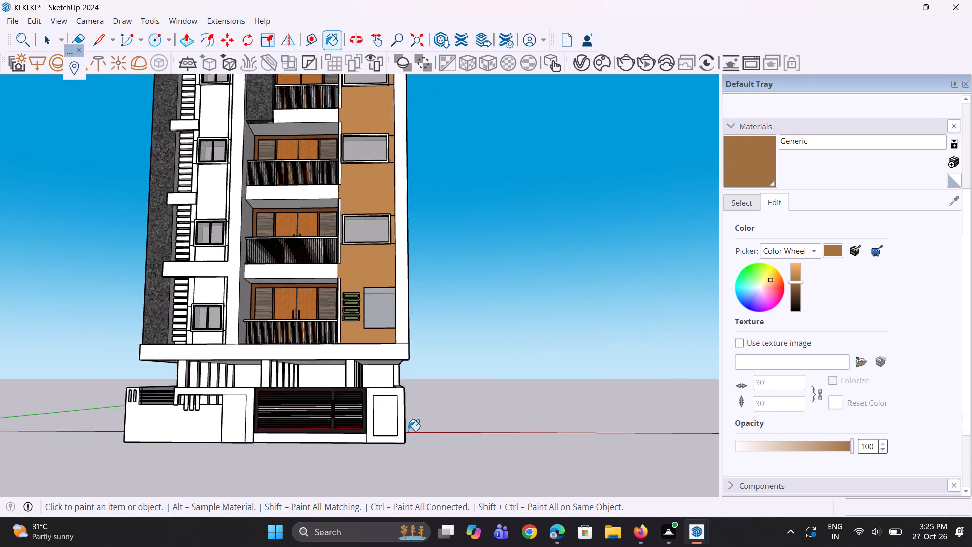
scroll(408, 431, "up", 10)
left_click(395, 416)
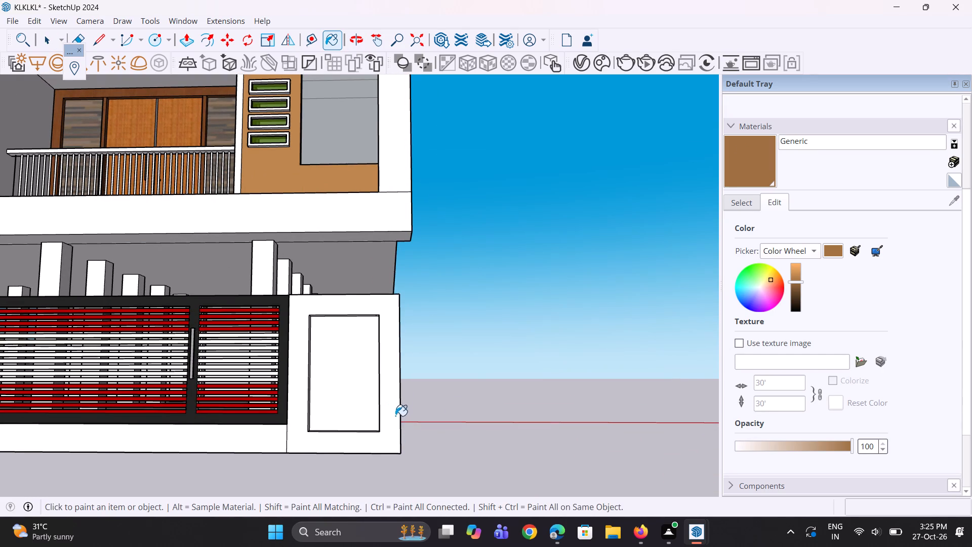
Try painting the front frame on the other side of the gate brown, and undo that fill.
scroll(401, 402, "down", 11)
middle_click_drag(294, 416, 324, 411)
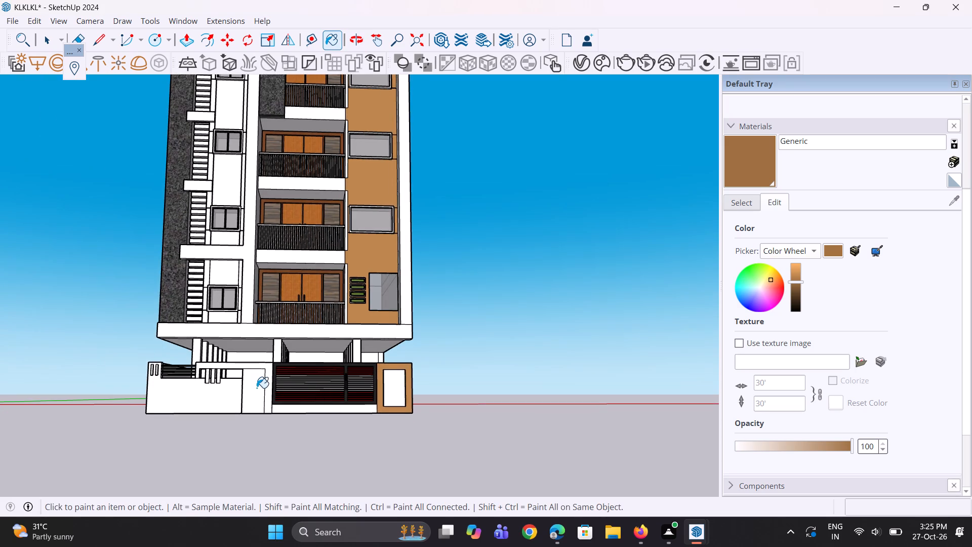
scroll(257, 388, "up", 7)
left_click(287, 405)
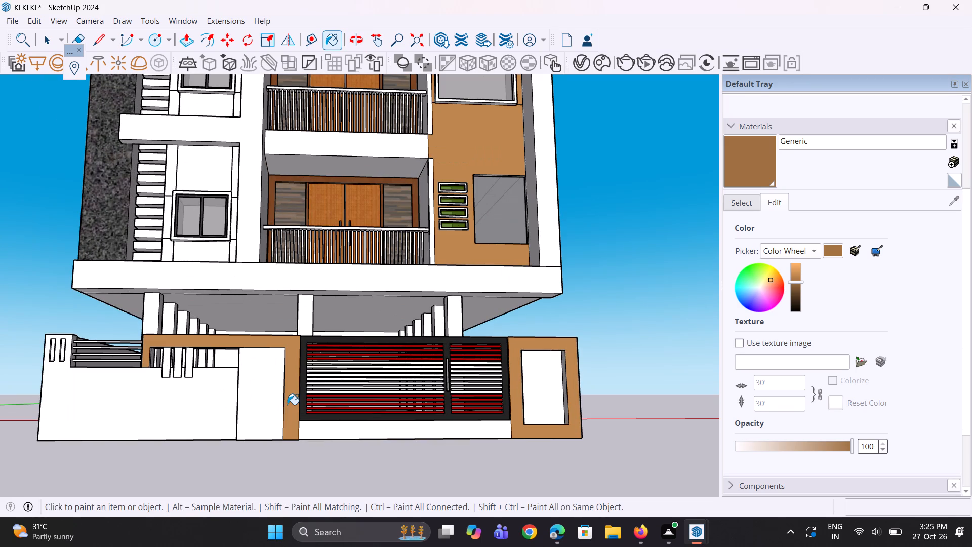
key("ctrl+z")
Paint the rectangular compound wall panel beside the gate frame brown, including its narrow side edge.
scroll(284, 405, "up", 2, "ctrl")
left_click(256, 411)
middle_click_drag(209, 446, 289, 450)
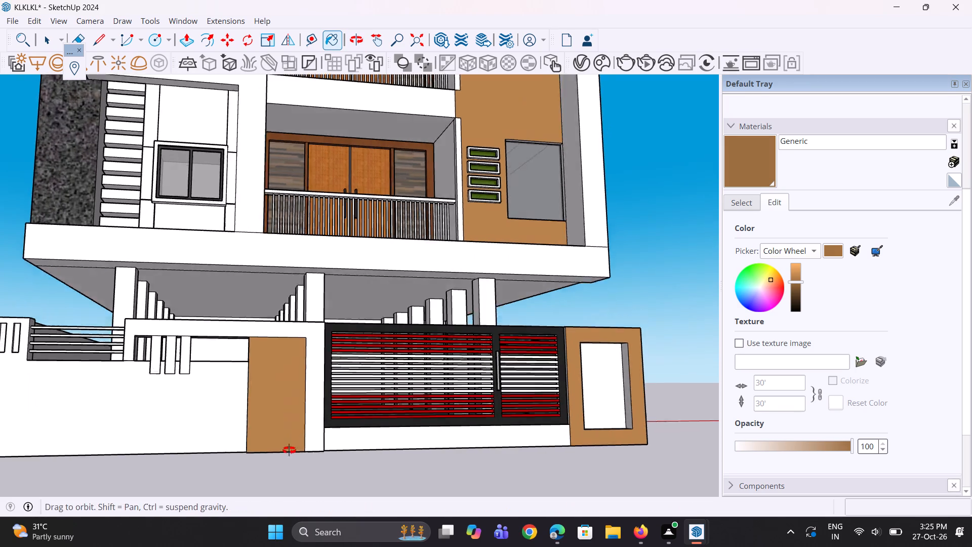
middle_click_drag(289, 450, 311, 453)
scroll(311, 453, "up", 12)
left_click(304, 430)
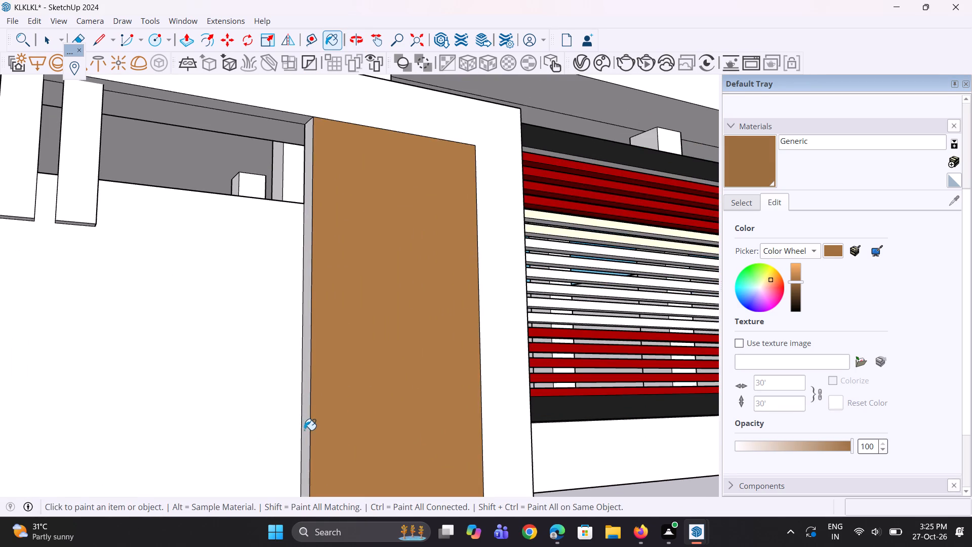
Paint both side reveals and the bottom reveal of the gate pillar's recessed panel brown.
scroll(314, 419, "down", 6)
middle_click_drag(363, 320, 284, 322)
scroll(284, 322, "up", 1)
scroll(268, 307, "down", 11)
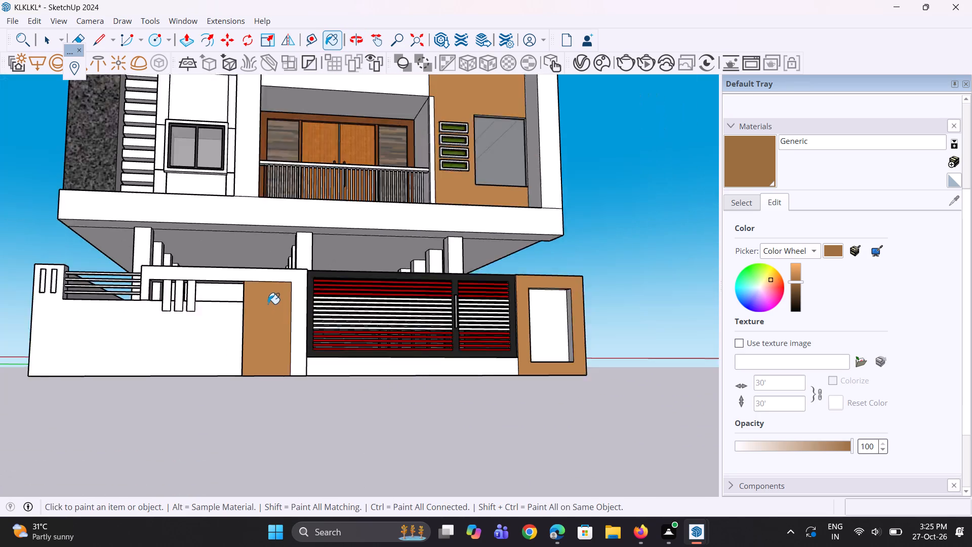
middle_click_drag(609, 350, 466, 401)
scroll(453, 376, "up", 13)
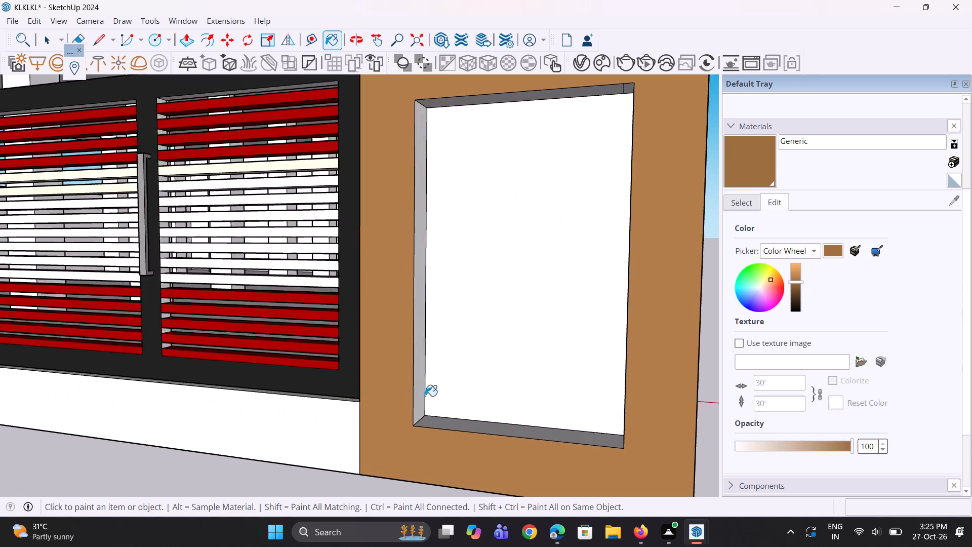
scroll(425, 396, "up", 4)
left_click(422, 401)
left_click(437, 427)
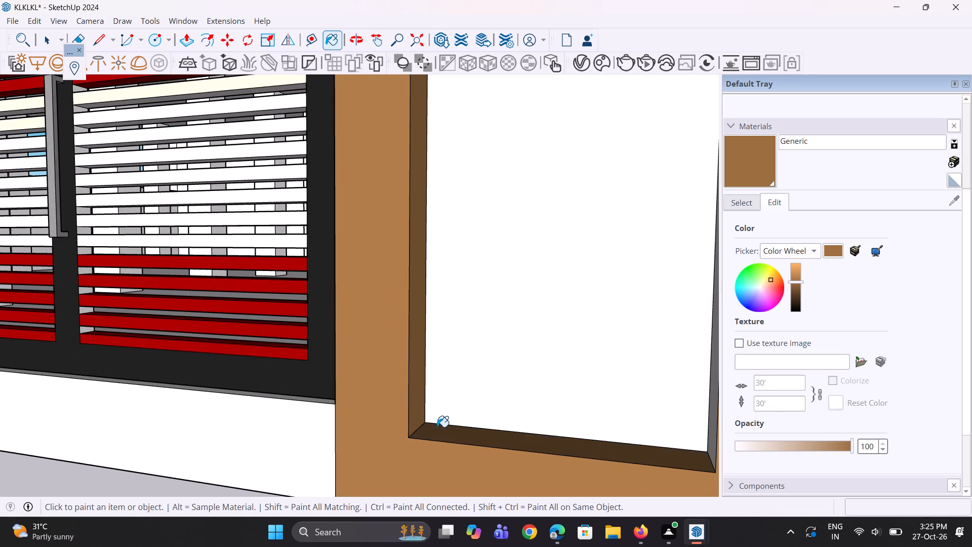
scroll(391, 403, "down", 5)
middle_click_drag(380, 414, 578, 420)
scroll(619, 380, "up", 4)
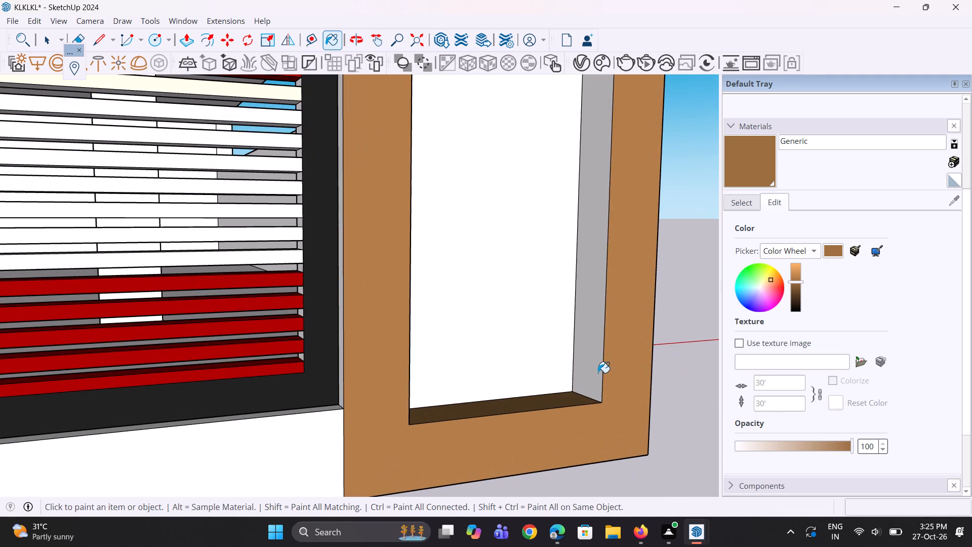
left_click(593, 374)
Erase the stray line across the top reveal of the pillar's recessed panel.
scroll(535, 406, "down", 9)
scroll(535, 410, "up", 1)
middle_click_drag(536, 410, 519, 296)
scroll(539, 170, "up", 8)
key("e")
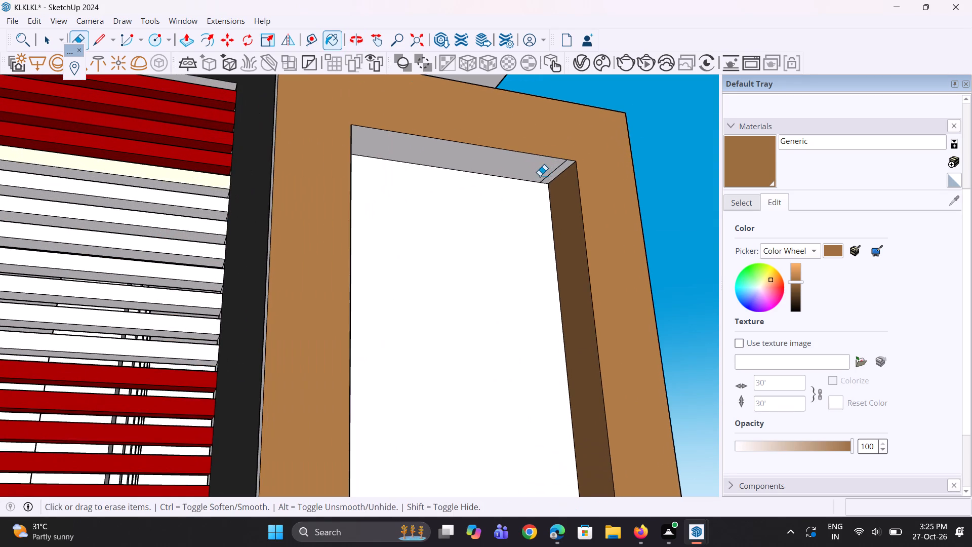
scroll(540, 176, "up", 3)
left_click_drag(561, 169, 551, 169)
Paint the top reveal of the pillar's recessed panel with the brown Generic material.
scroll(541, 159, "up", 1)
middle_click_drag(541, 159, 399, 196)
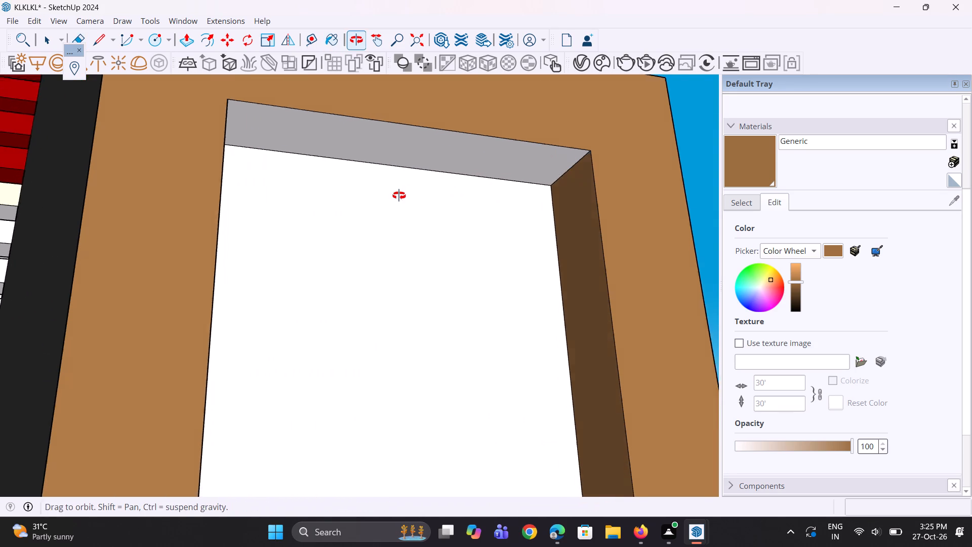
middle_click_drag(399, 196, 396, 196)
left_click(738, 165)
left_click(494, 137)
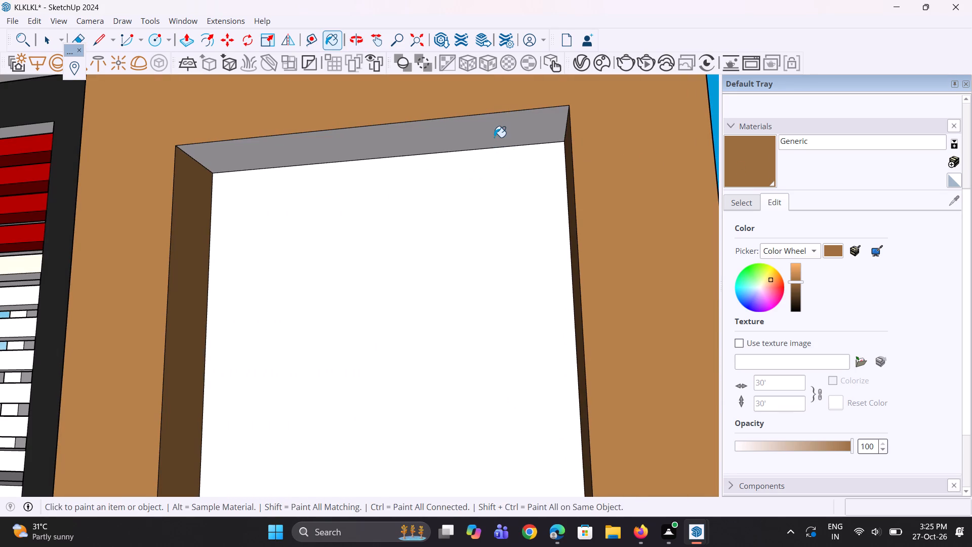
Paint the gate pillar's top face and the side face adjoining the gate brown.
scroll(500, 169, "down", 10)
middle_click_drag(405, 162, 471, 342)
scroll(472, 434, "up", 1)
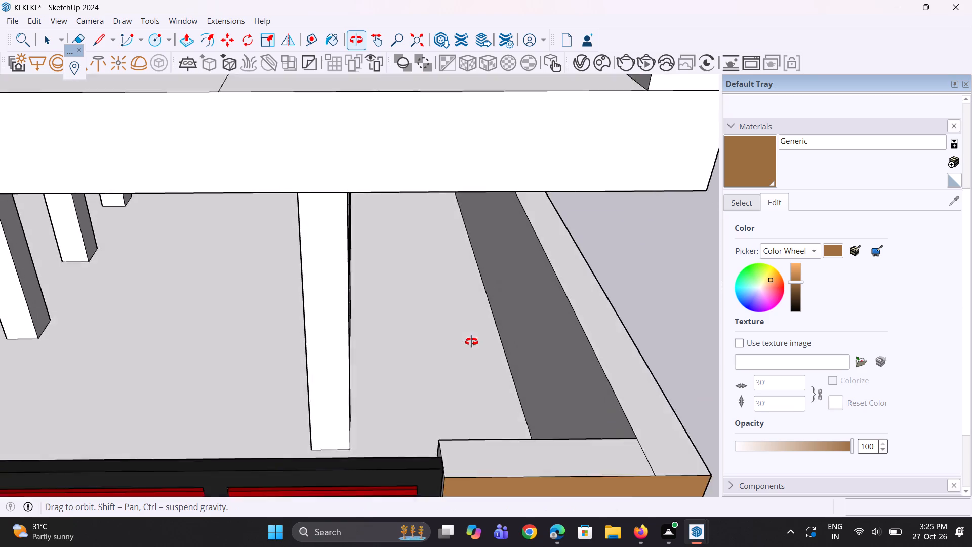
middle_click_drag(471, 342, 467, 318)
scroll(456, 296, "down", 5)
left_click(504, 336)
middle_click_drag(540, 336, 628, 277)
scroll(416, 324, "up", 10)
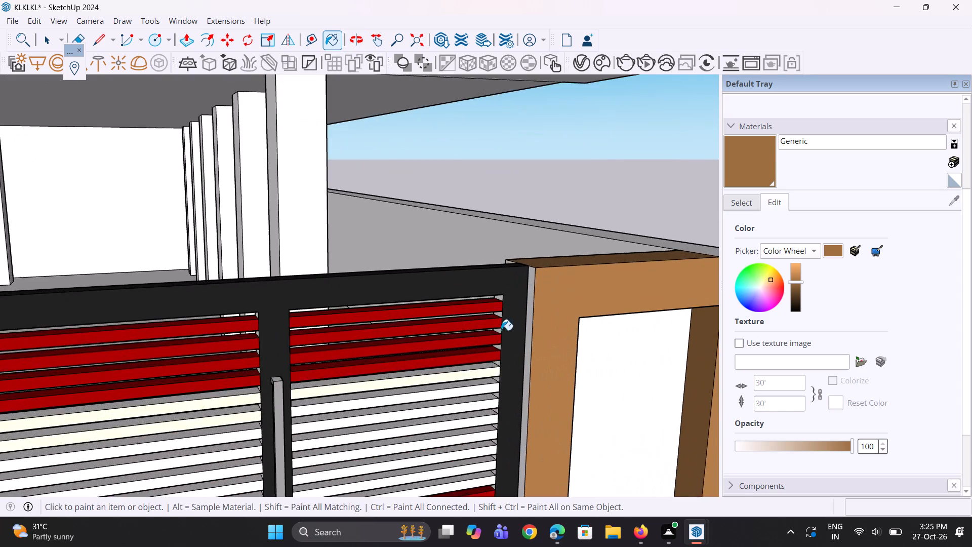
scroll(501, 330, "up", 4)
left_click(531, 334)
On the side elevation's tall vertical frame nearest the front, paint the front, top, front-facing side and inner reveal brown.
scroll(505, 308, "down", 5)
scroll(404, 307, "down", 3)
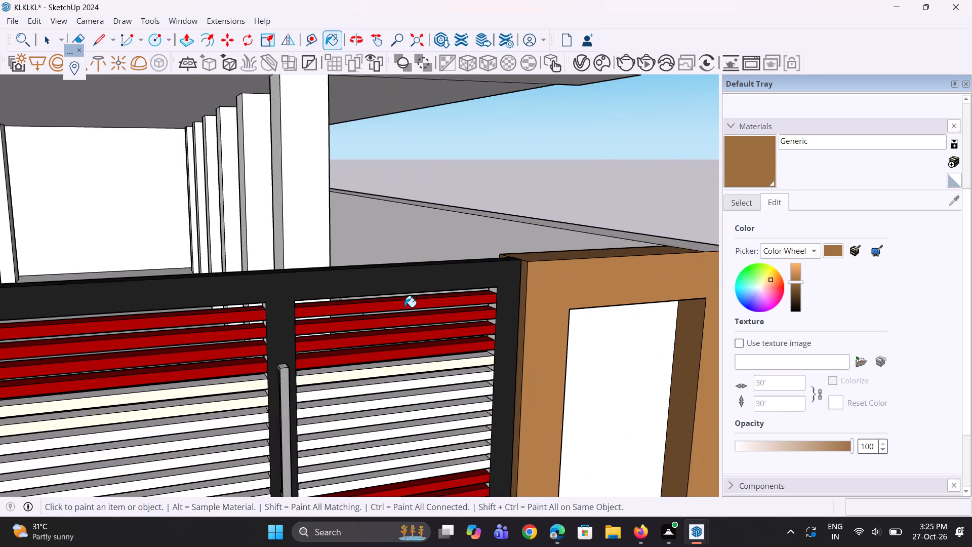
scroll(404, 307, "down", 8)
middle_click_drag(536, 356, 222, 356)
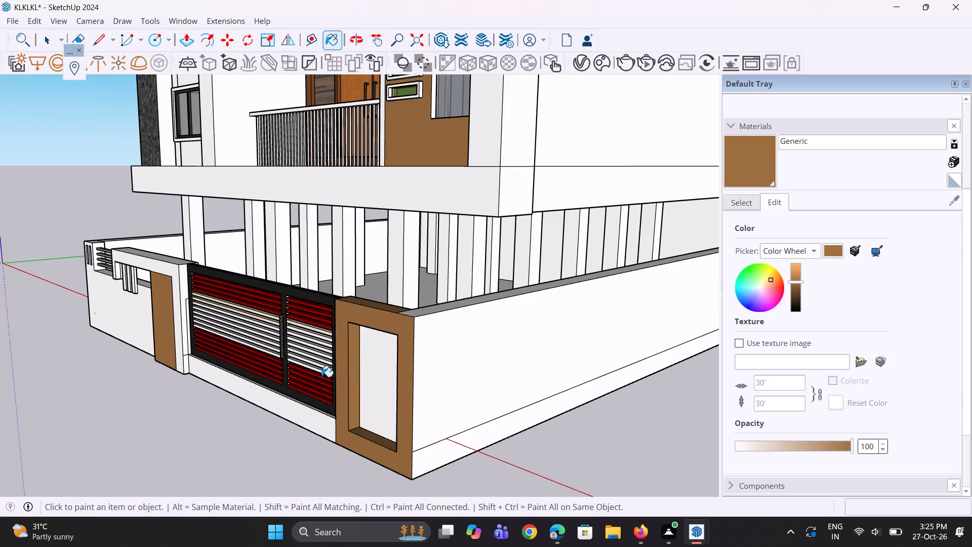
scroll(321, 377, "down", 5)
middle_click_drag(222, 363, 636, 290)
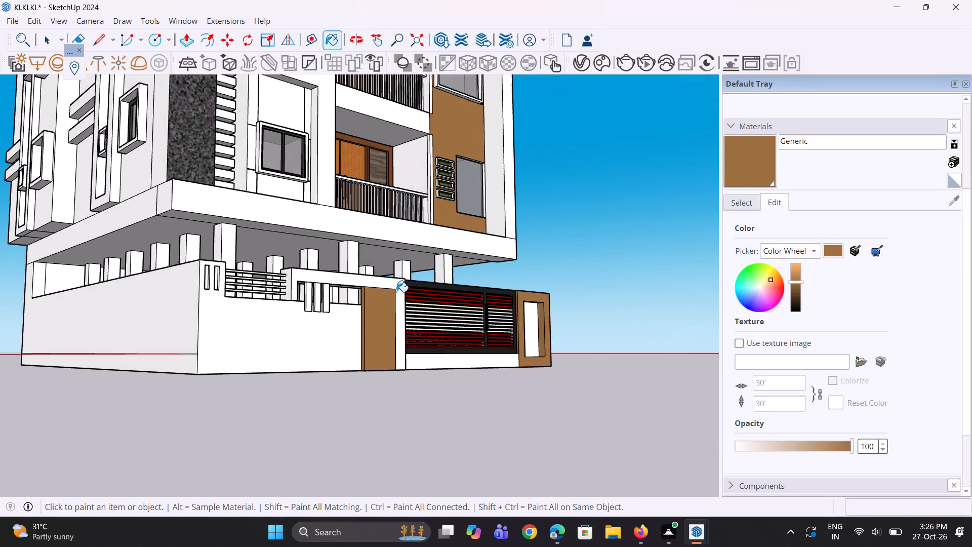
scroll(354, 357, "down", 10)
middle_click_drag(291, 222, 396, 439)
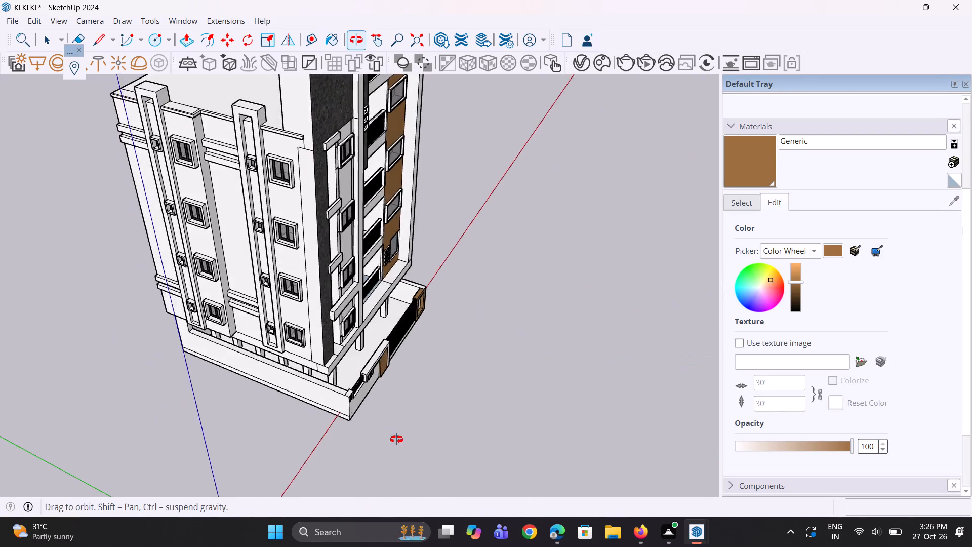
middle_click_drag(396, 439, 397, 439)
scroll(401, 438, "down", 5)
scroll(294, 223, "up", 11)
left_click(303, 230)
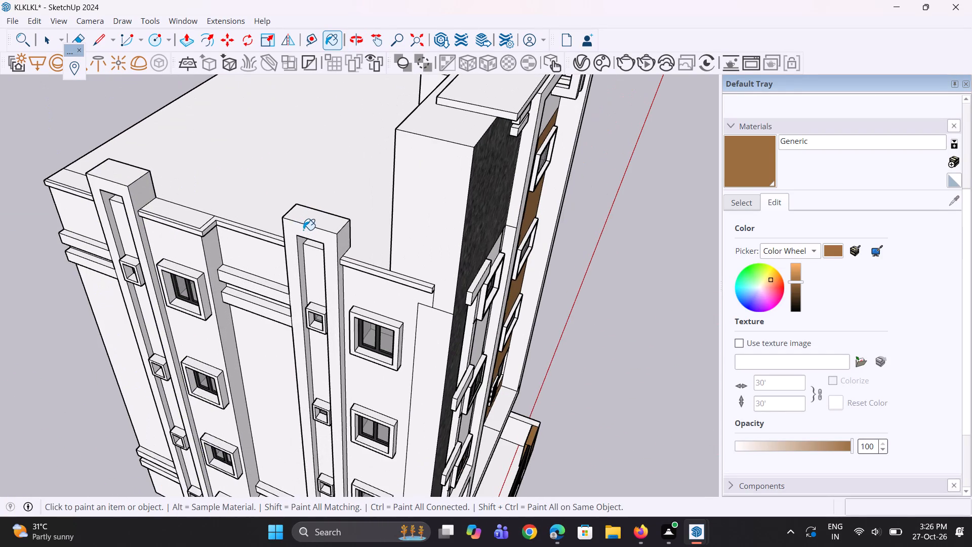
left_click(311, 218)
scroll(344, 242, "up", 3)
left_click(344, 242)
scroll(341, 285, "up", 2)
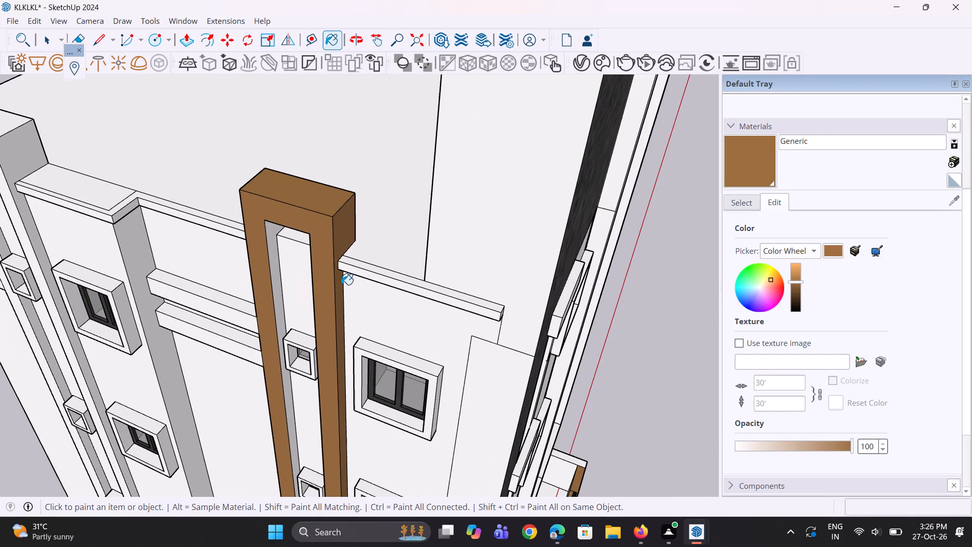
left_click(273, 252)
Paint the same frame's opposite outer side brown, including the segments around the horizontal bands, and its other inner reveal.
middle_click_drag(277, 296, 554, 271)
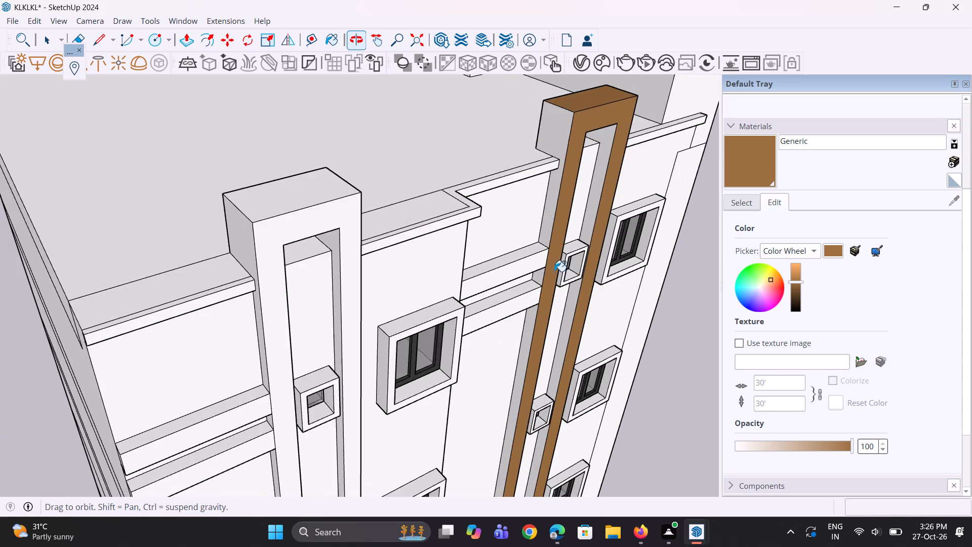
scroll(539, 236, "up", 2)
left_click(548, 230)
scroll(539, 239, "down", 3)
scroll(535, 278, "up", 2)
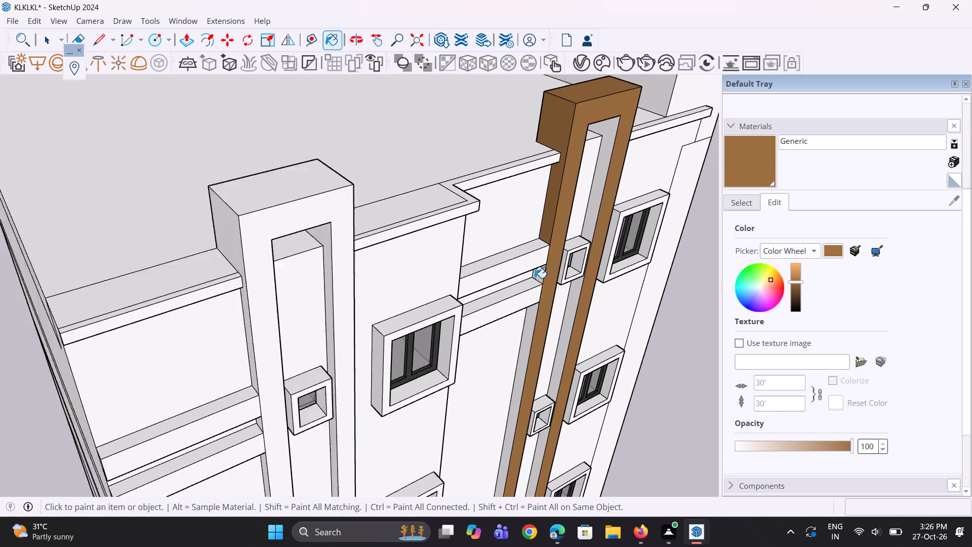
left_click(539, 278)
left_click(533, 318)
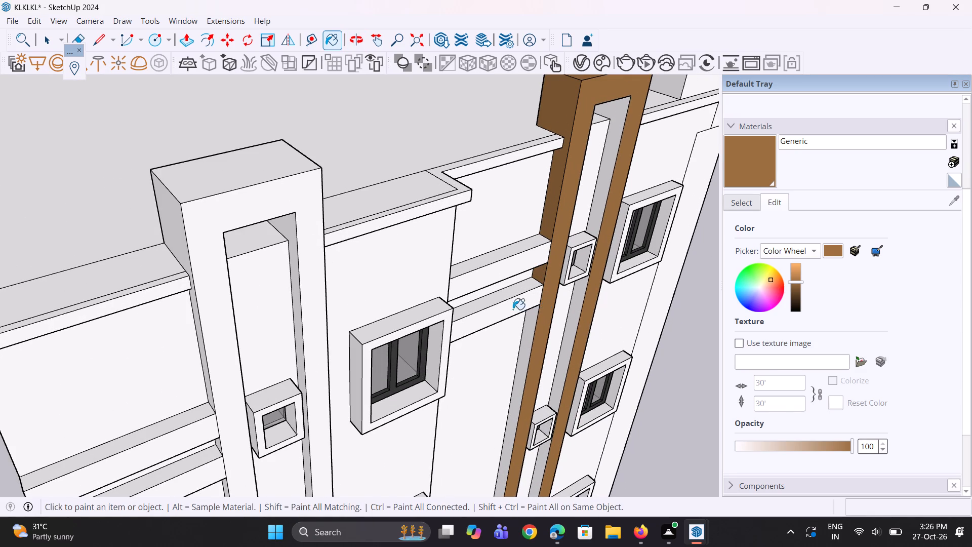
scroll(355, 300, "down", 6)
scroll(540, 243, "up", 6)
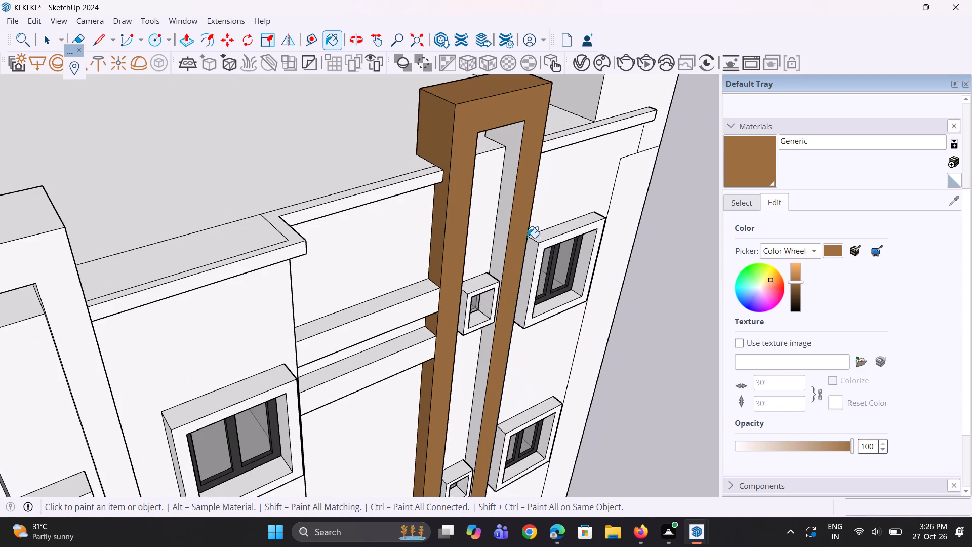
left_click(504, 242)
Paint the front, outer side and top faces of the side elevation's second tall vertical frame brown.
middle_click_drag(519, 318, 511, 289)
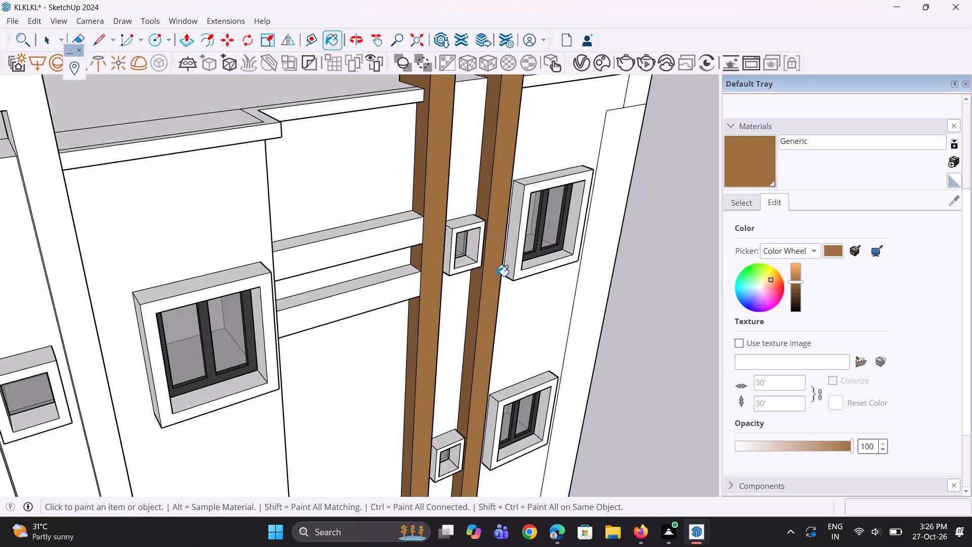
scroll(496, 276, "down", 14)
scroll(450, 287, "up", 7)
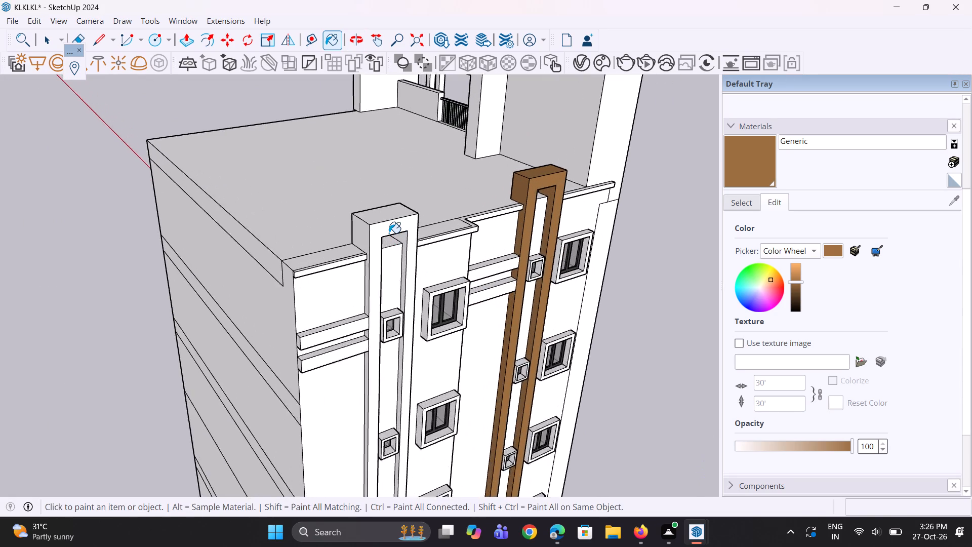
scroll(389, 233, "up", 3)
left_click(389, 229)
scroll(359, 230, "up", 3)
left_click(357, 229)
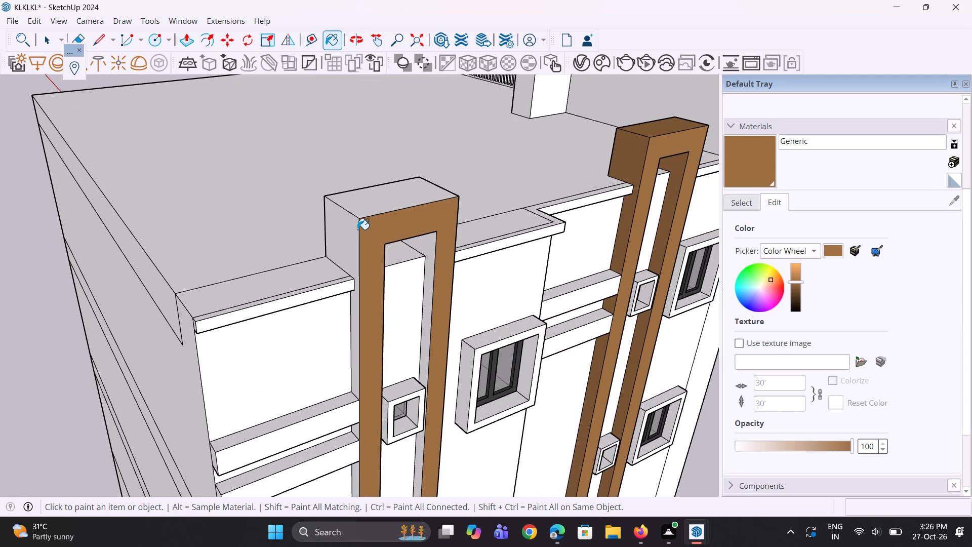
scroll(358, 216, "up", 2)
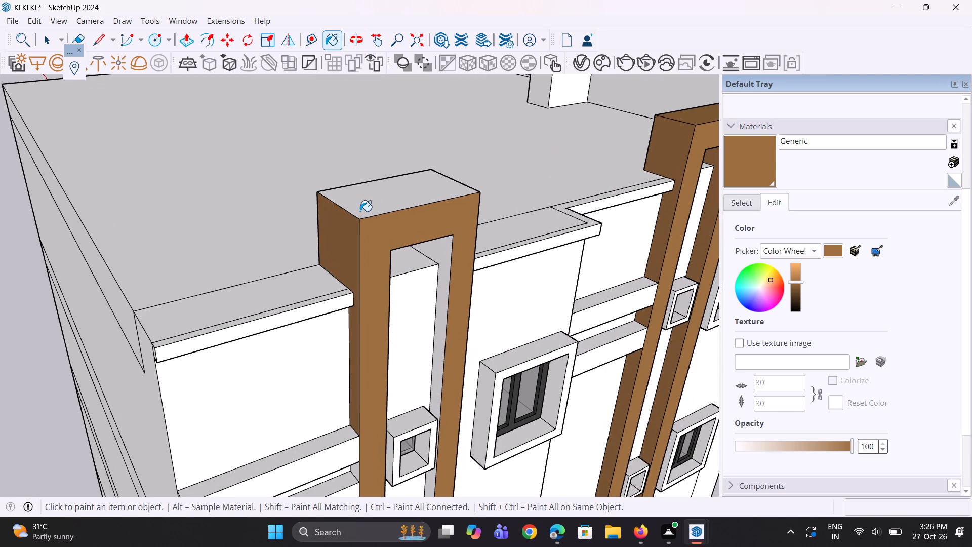
left_click(367, 200)
Paint the second vertical frame's two inner side reveals and the underside of its top brown.
middle_click_drag(452, 232, 436, 185)
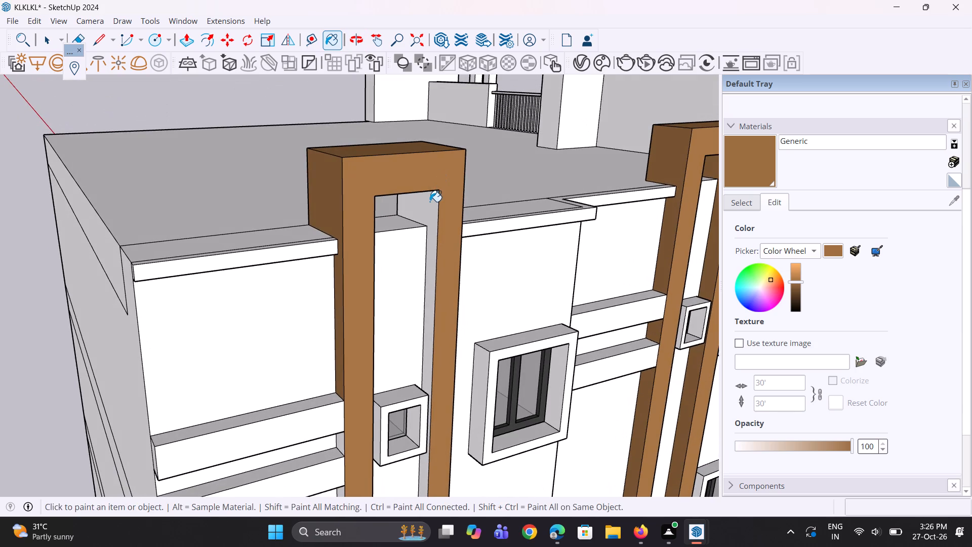
left_click(430, 202)
middle_click_drag(415, 242, 344, 197)
scroll(335, 181, "up", 3)
middle_click_drag(309, 186, 193, 170)
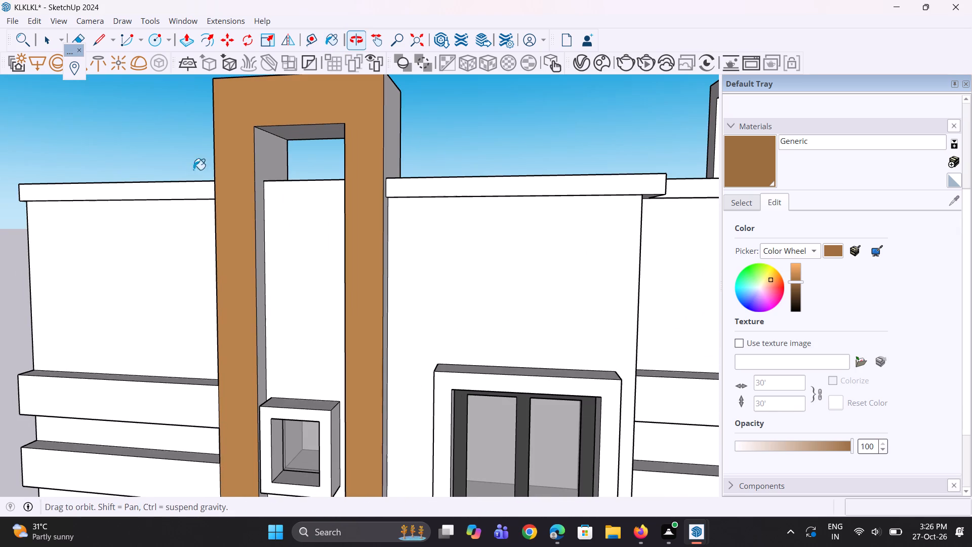
left_click(259, 151)
left_click(283, 135)
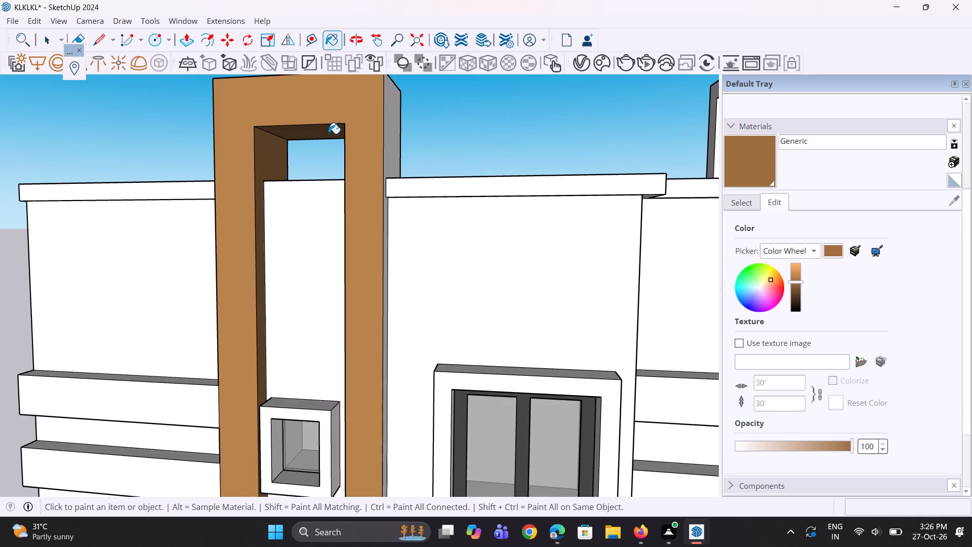
Paint the second vertical frame's remaining unpainted outer side above the roof parapet brown.
left_click(384, 146)
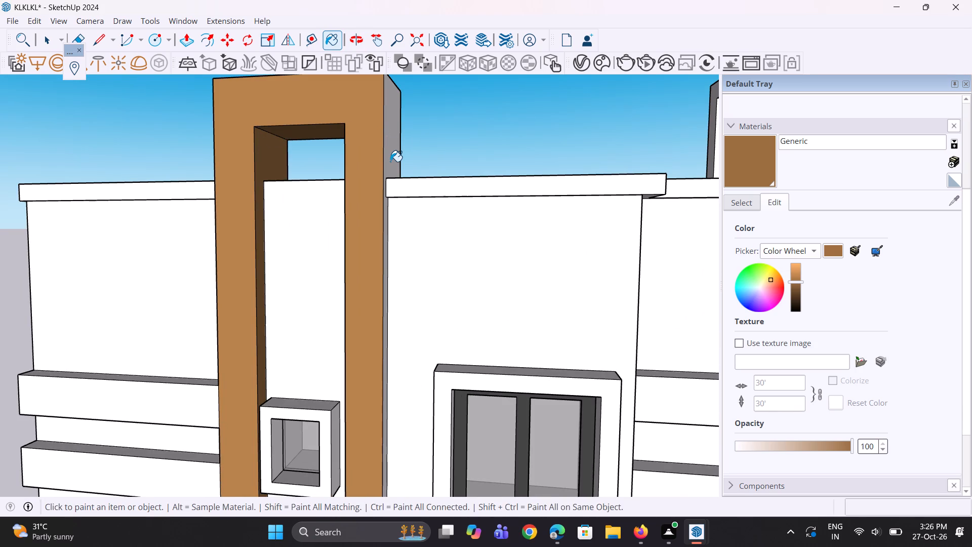
left_click(390, 162)
Paint the underside of the top member brown on the side elevation's vertical frame nearest the front.
middle_click_drag(390, 162, 339, 225)
scroll(340, 239, "down", 5)
middle_click_drag(335, 233, 317, 311)
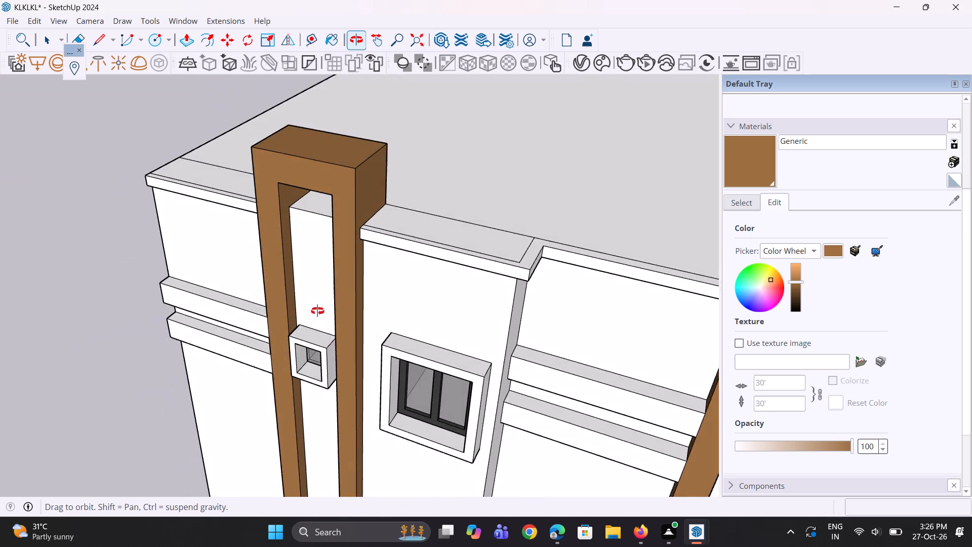
middle_click_drag(317, 311, 318, 311)
scroll(267, 259, "down", 9)
middle_click_drag(304, 258, 330, 35)
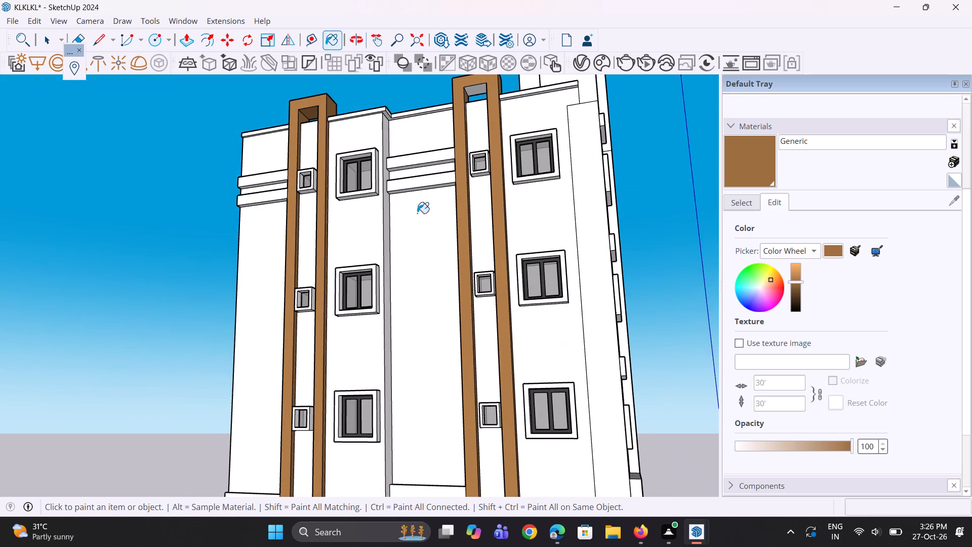
scroll(435, 294, "down", 4)
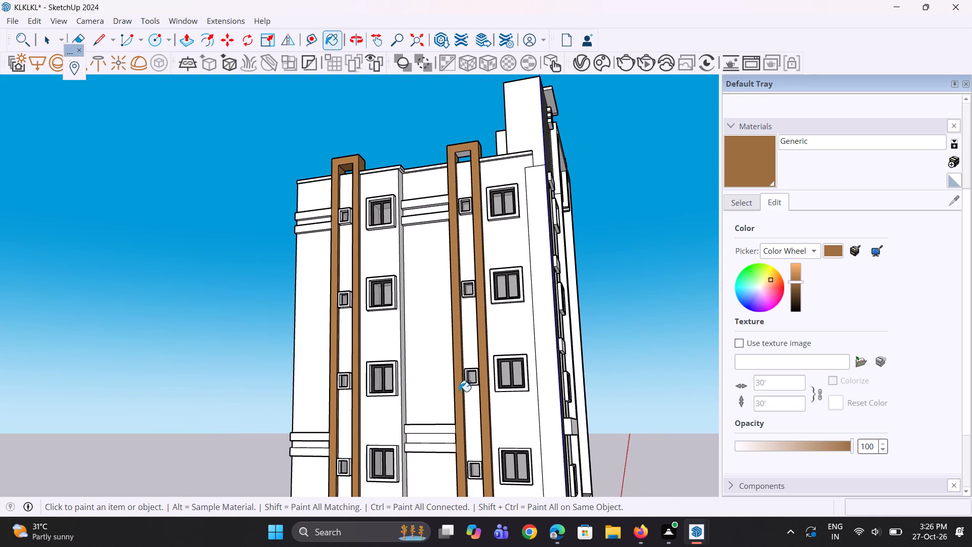
scroll(459, 392, "down", 3)
scroll(560, 208, "up", 12)
middle_click_drag(401, 180, 420, 125)
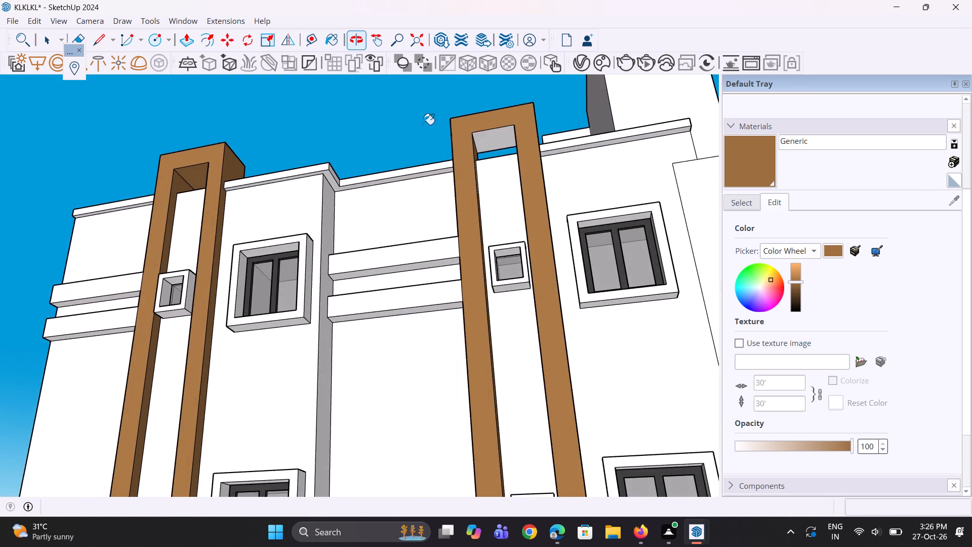
scroll(460, 142, "up", 2)
left_click(487, 138)
middle_click_drag(506, 149, 372, 216)
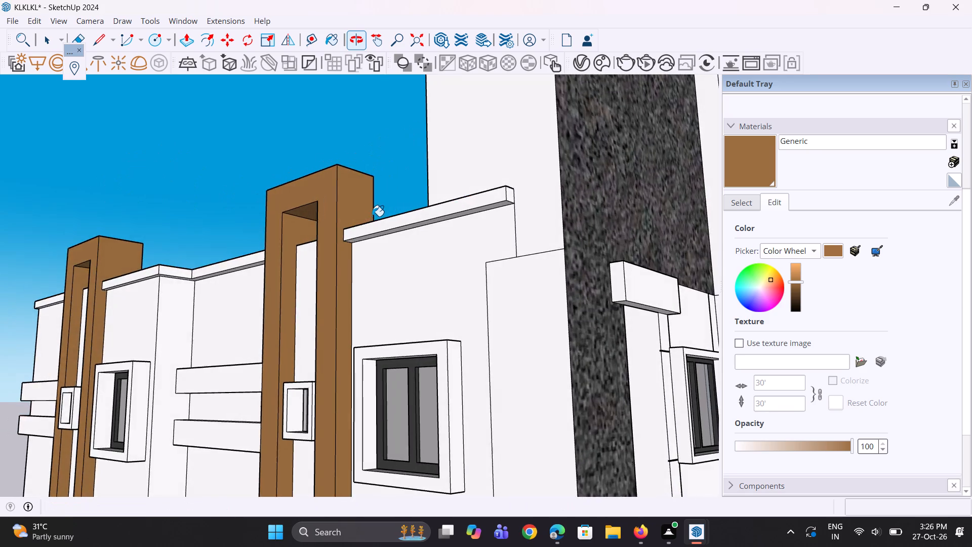
Paint the front faces of the lower pair of horizontal bands between the two vertical frames brown.
scroll(377, 208, "down", 20)
middle_click_drag(346, 232, 425, 335)
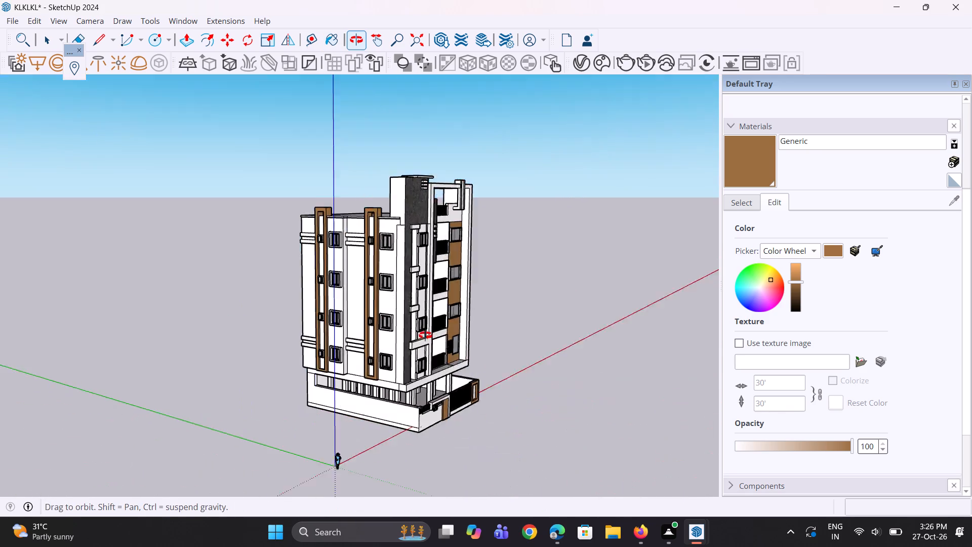
middle_click_drag(425, 335, 527, 312)
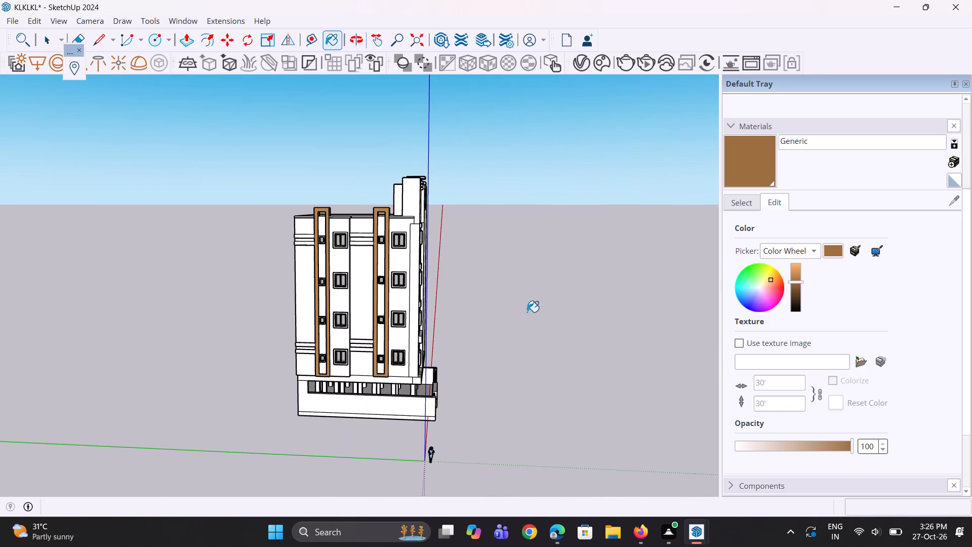
scroll(477, 300, "up", 3)
scroll(387, 328, "up", 5)
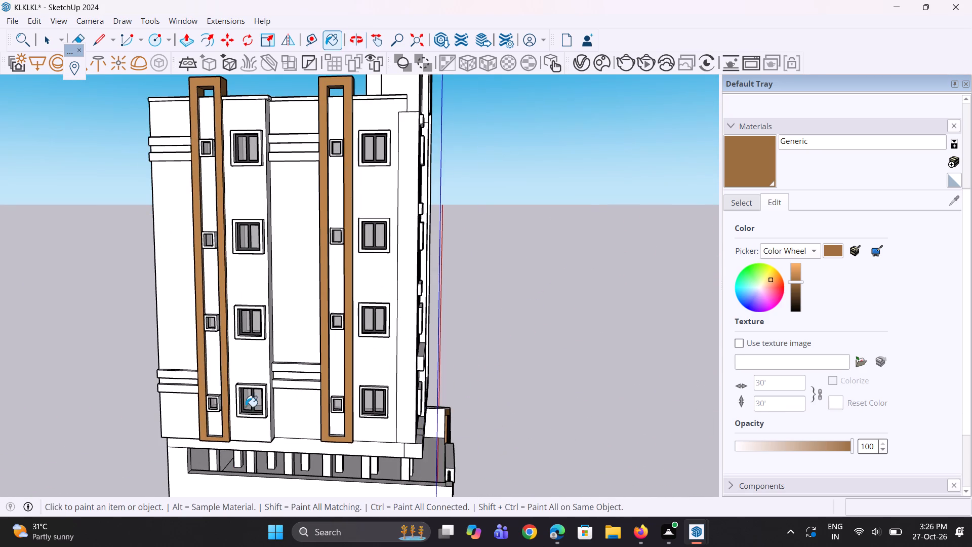
scroll(246, 407, "up", 8)
scroll(318, 386, "up", 4)
left_click(363, 353)
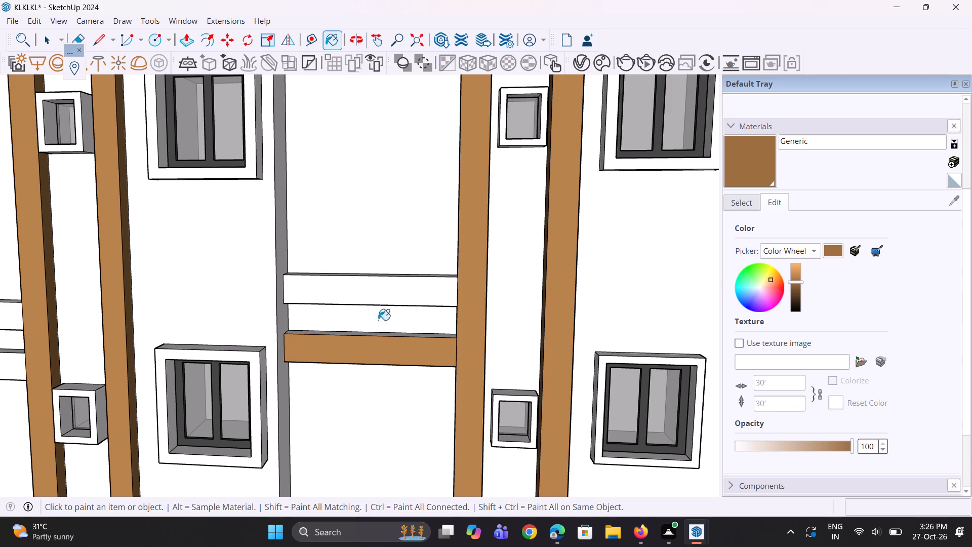
left_click(391, 291)
Paint the top faces and undersides of the lower pair of bands between the two frames brown.
middle_click_drag(422, 270, 422, 314)
scroll(421, 336, "up", 2)
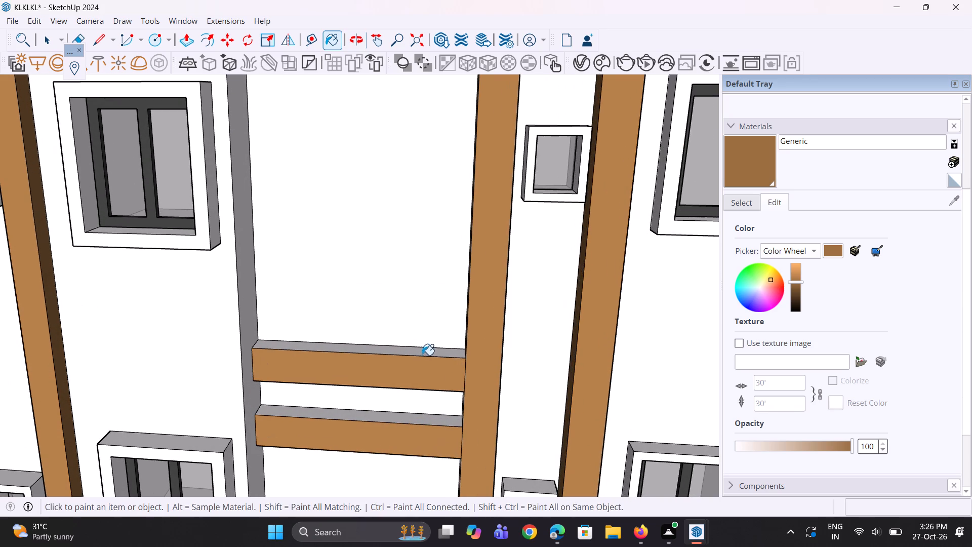
left_click(423, 355)
scroll(399, 247, "down", 4)
scroll(388, 385, "up", 7)
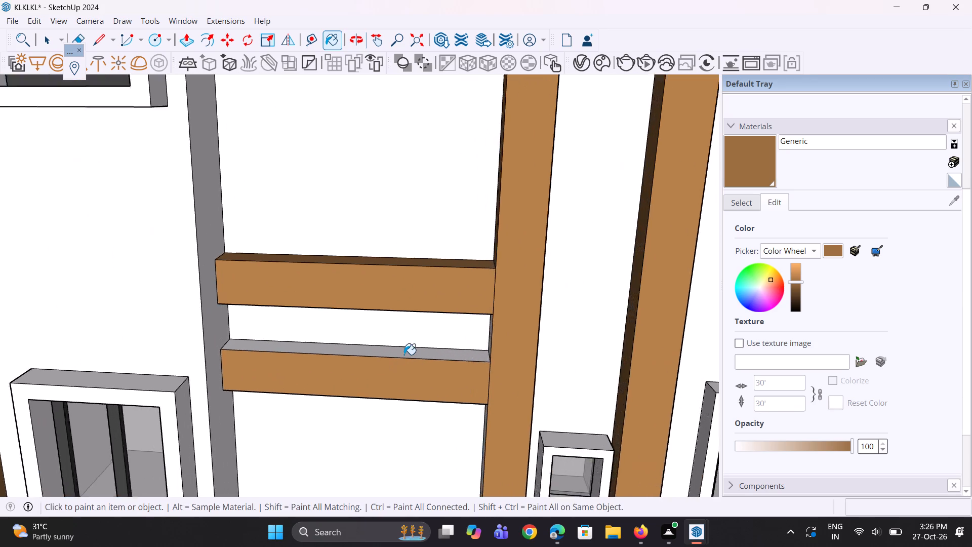
scroll(404, 355, "up", 2)
left_click(405, 355)
middle_click_drag(392, 407, 460, 208)
scroll(418, 349, "up", 2)
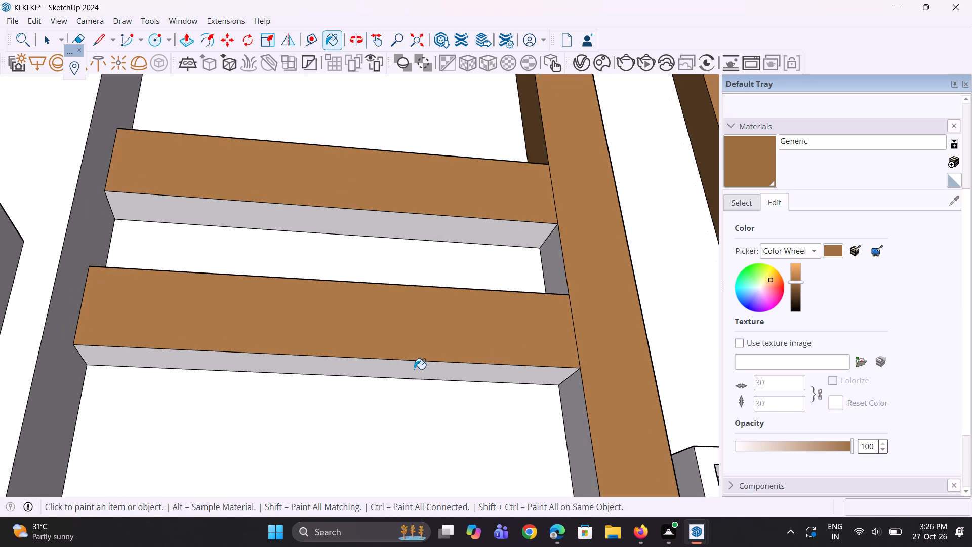
left_click(414, 369)
left_click(483, 229)
Paint the front-nearest frame's outer side segments between and below those lower bands brown.
scroll(576, 304, "down", 2)
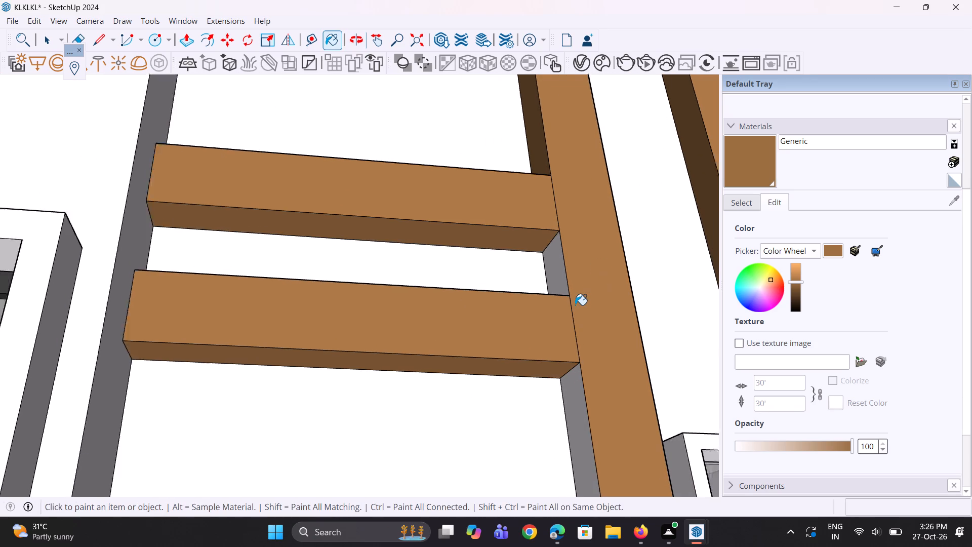
scroll(575, 305, "down", 2)
left_click(561, 284)
left_click(580, 393)
Paint the bottom end faces of both tall vertical frames brown, just above the slab.
scroll(455, 289, "down", 10)
middle_click_drag(651, 338, 612, 265)
scroll(495, 285, "up", 3)
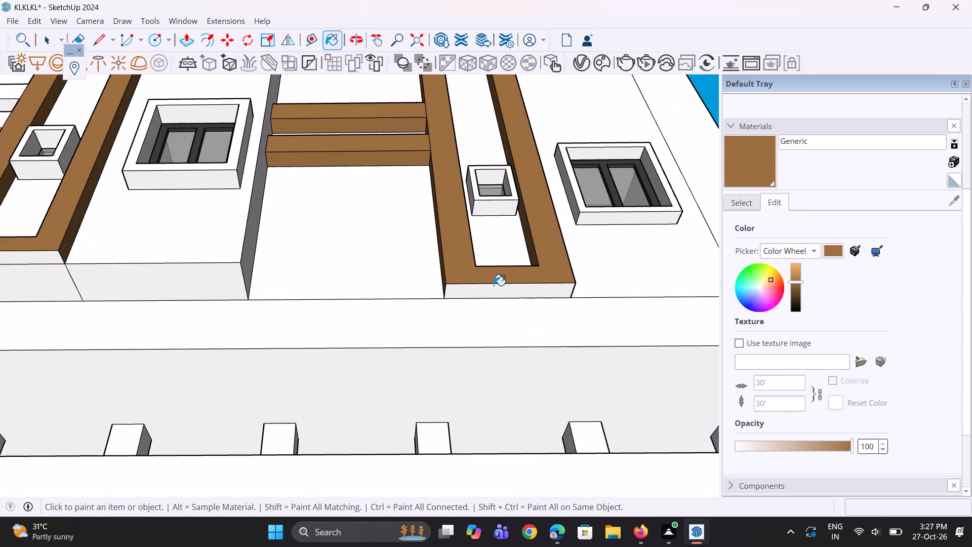
left_click(503, 293)
scroll(574, 304, "down", 4)
scroll(236, 279, "up", 1)
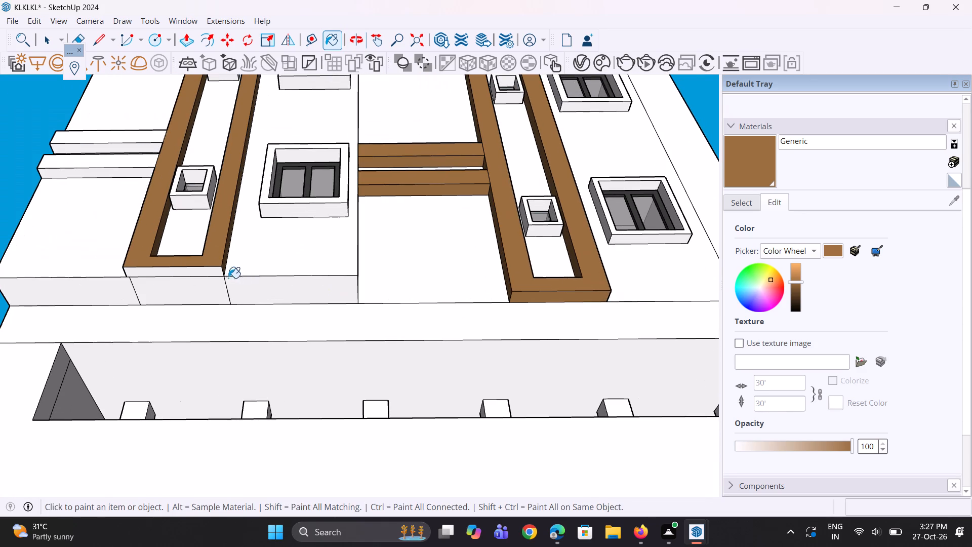
left_click(219, 270)
On the lower band pair at the rear corner, paint the upper band's front and top and the frame side above it brown.
scroll(300, 291, "down", 5)
middle_click_drag(373, 249, 384, 385)
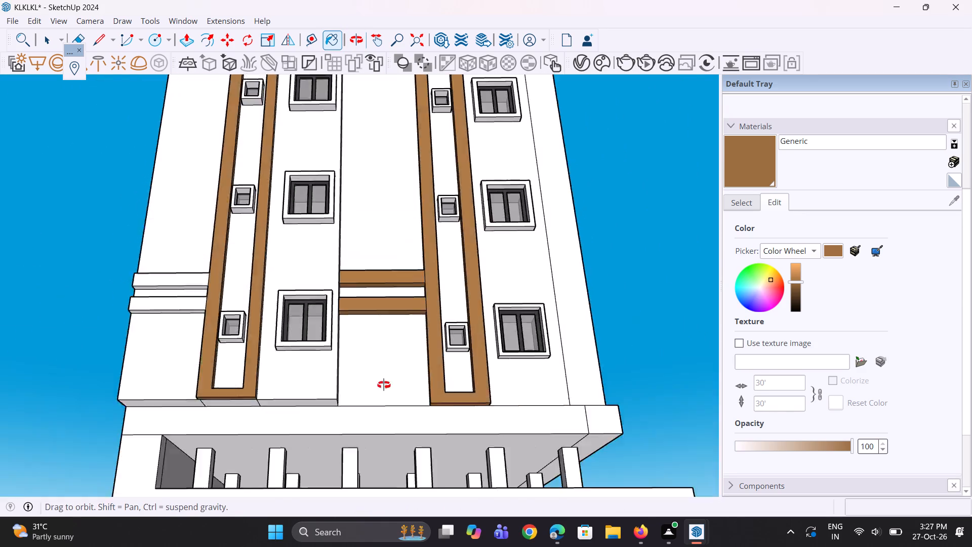
middle_click_drag(384, 385, 411, 402)
scroll(217, 372, "up", 13)
left_click(240, 364)
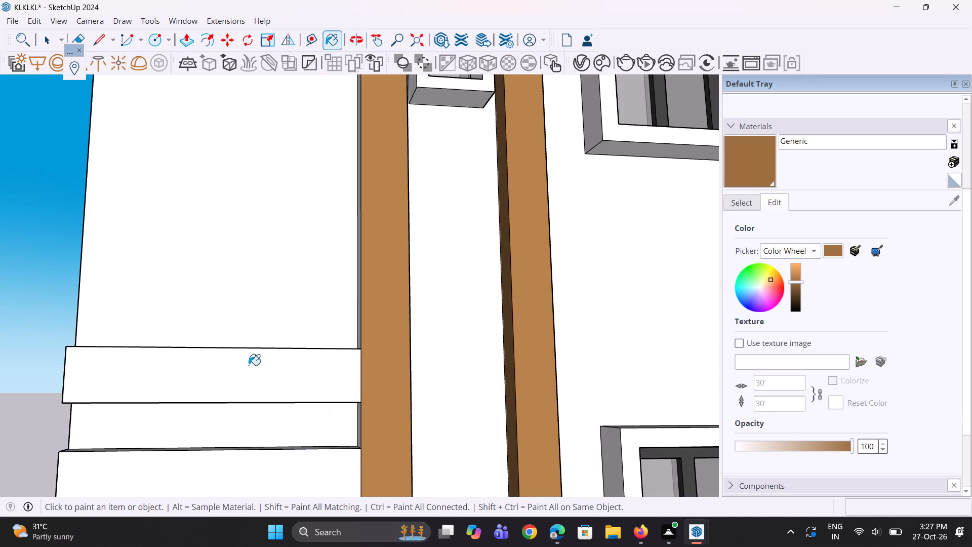
middle_click_drag(278, 366, 304, 439)
scroll(347, 368, "up", 3)
left_click(342, 352)
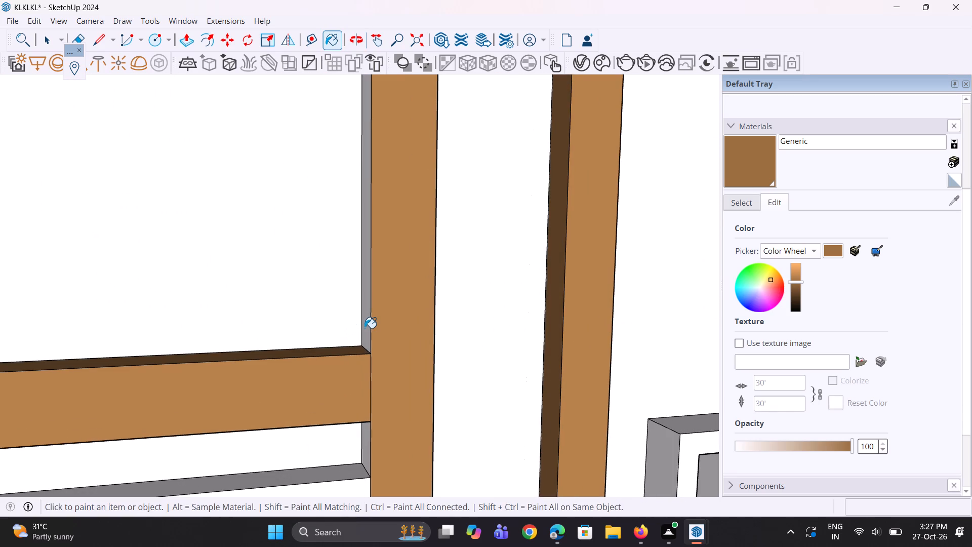
left_click(364, 321)
Paint the top face of that pair's lower band and the frame's side segment between the two bands brown.
scroll(364, 315, "down", 4)
scroll(319, 456, "down", 5)
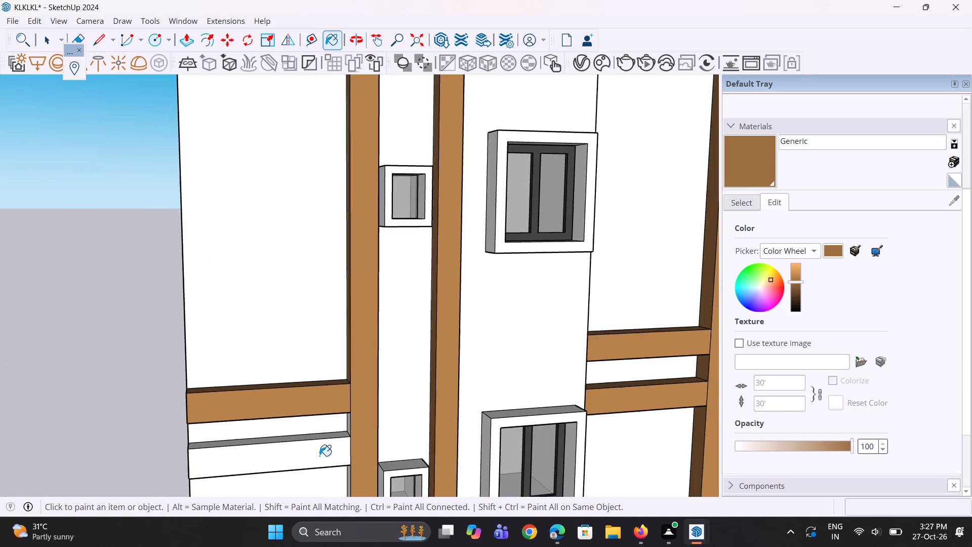
middle_click_drag(319, 441, 329, 406)
scroll(336, 399, "down", 6)
middle_click_drag(337, 404, 330, 458)
scroll(317, 441, "up", 7)
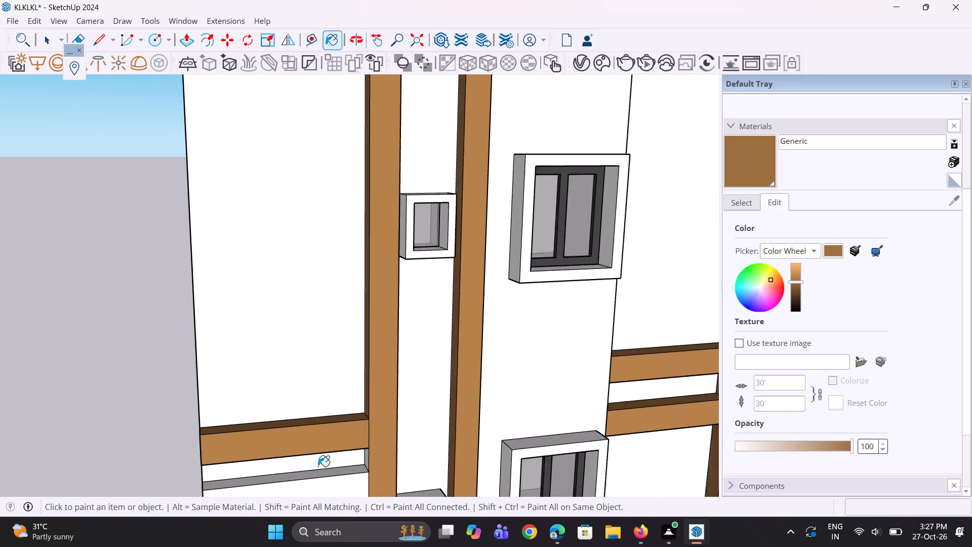
left_click(341, 470)
scroll(362, 419, "down", 5)
scroll(362, 445, "up", 8)
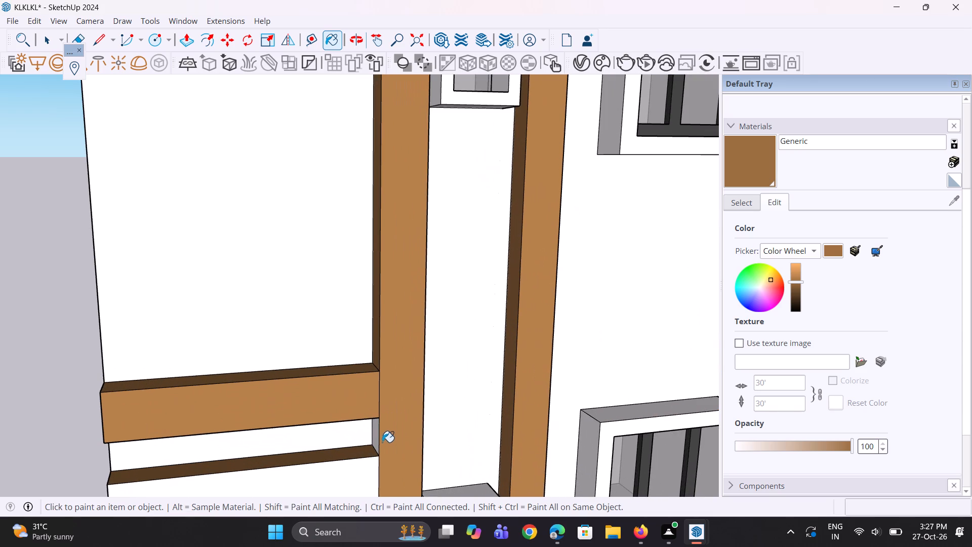
left_click(377, 436)
Paint the rear-corner lower band's underside and front face brown, plus the frame's outer side below it.
scroll(353, 319, "down", 5)
middle_click_drag(338, 417, 356, 250)
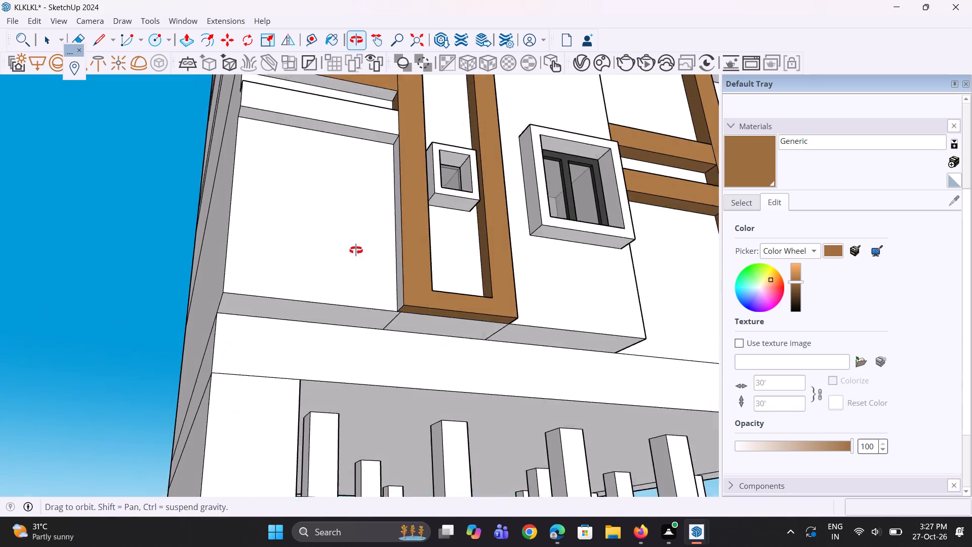
middle_click_drag(356, 250, 356, 249)
scroll(356, 250, "up", 1)
scroll(344, 273, "down", 2)
scroll(348, 117, "up", 2)
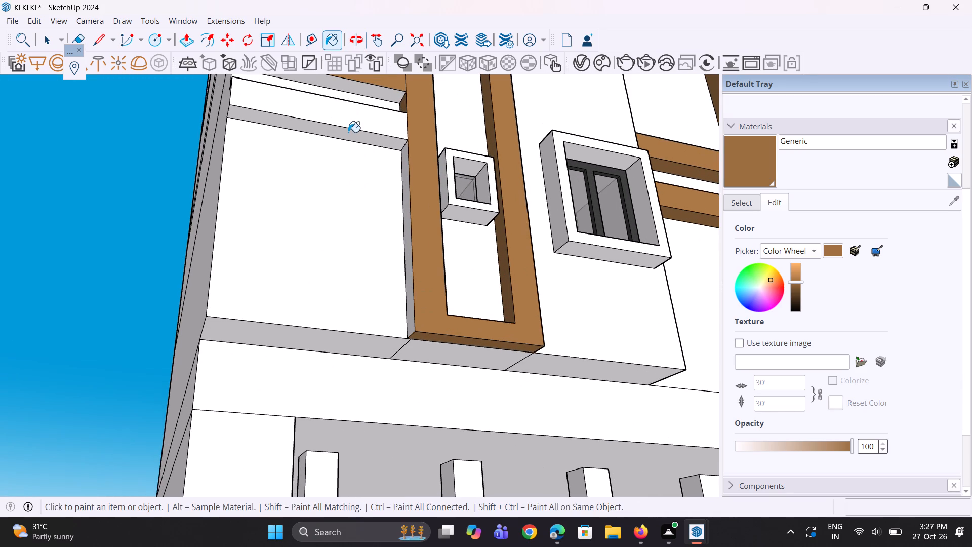
left_click(350, 136)
left_click(376, 122)
scroll(411, 186, "up", 2)
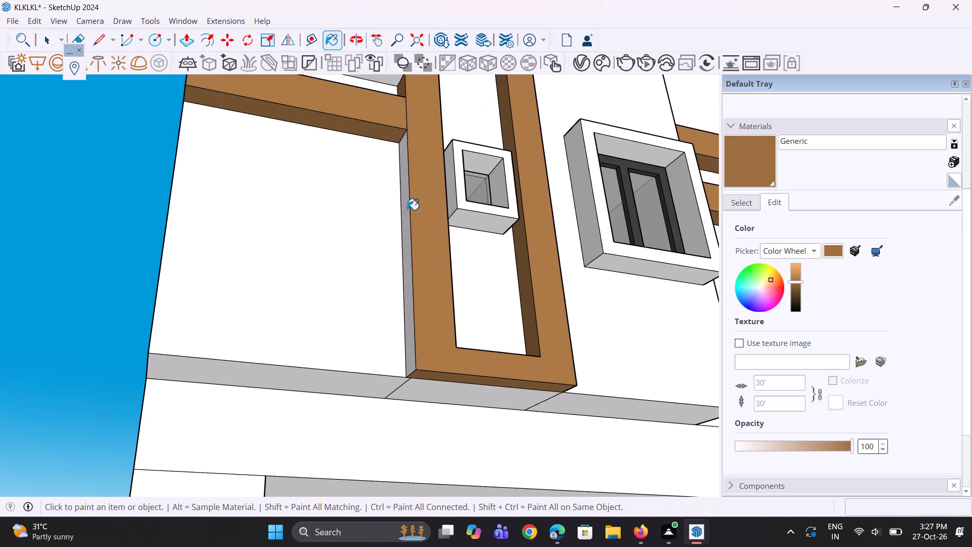
left_click(402, 222)
left_click(406, 236)
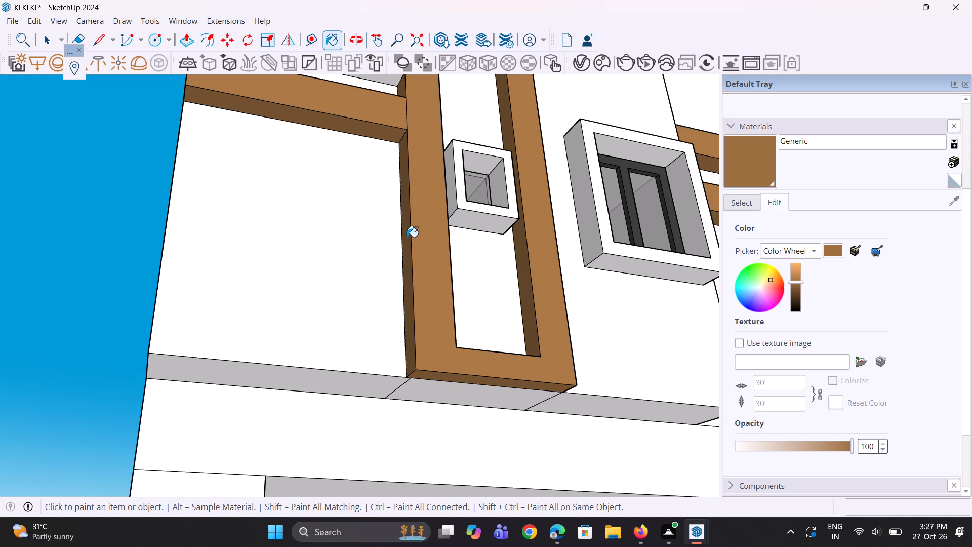
Paint the underside of the rear-corner pair's upper band brown.
scroll(407, 237, "down", 12)
scroll(393, 186, "up", 8)
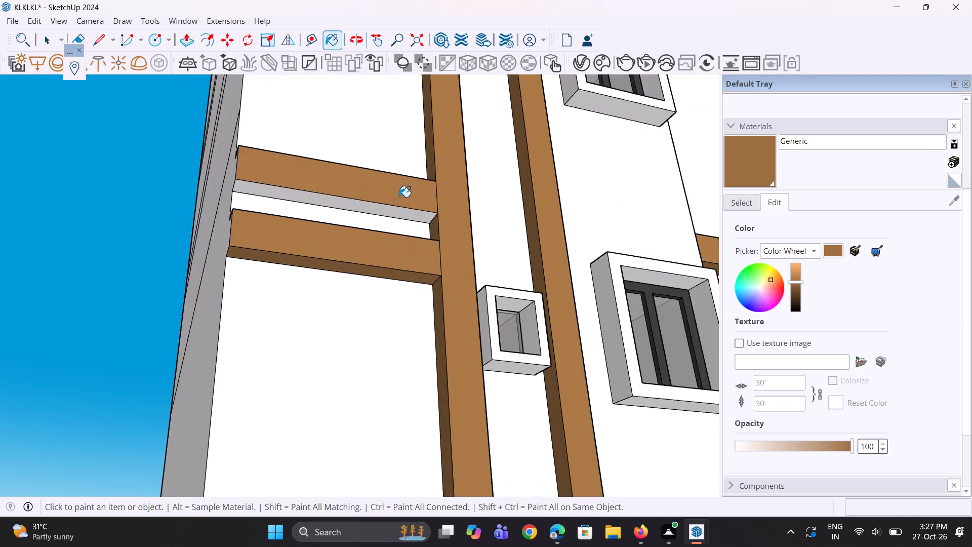
scroll(399, 197, "up", 5)
left_click(402, 216)
Draw vertical lines closing off both rear-corner bands' end faces from the rear wall, the lower one about 1' 7 1/4" long.
scroll(412, 225, "down", 6)
middle_click_drag(423, 231, 441, 258)
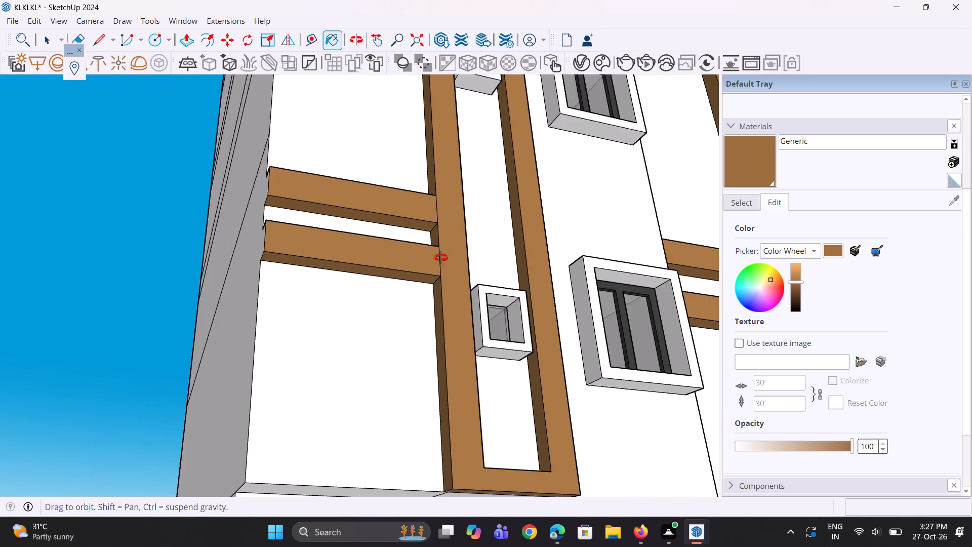
middle_click_drag(441, 258, 475, 278)
scroll(387, 261, "up", 1)
middle_click_drag(347, 268, 419, 334)
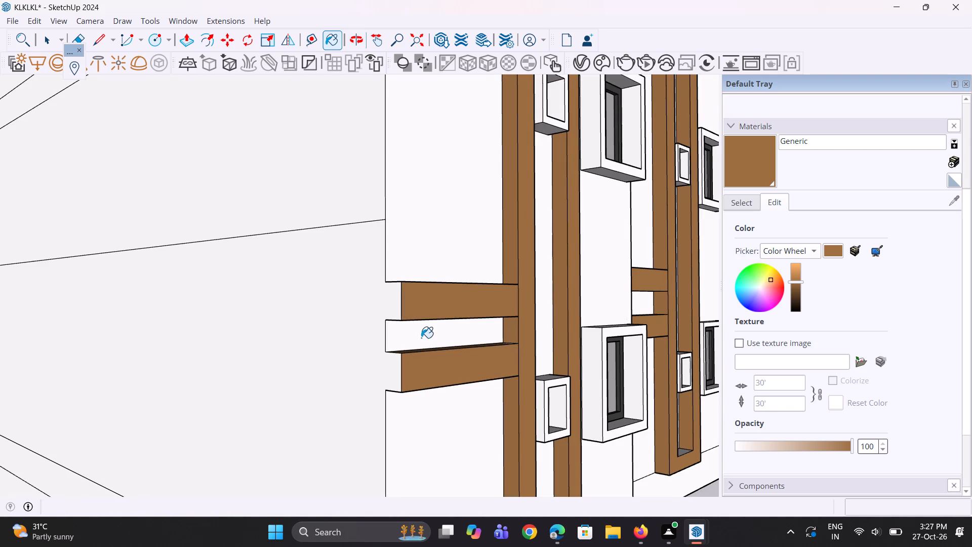
key("l")
scroll(358, 298, "up", 6)
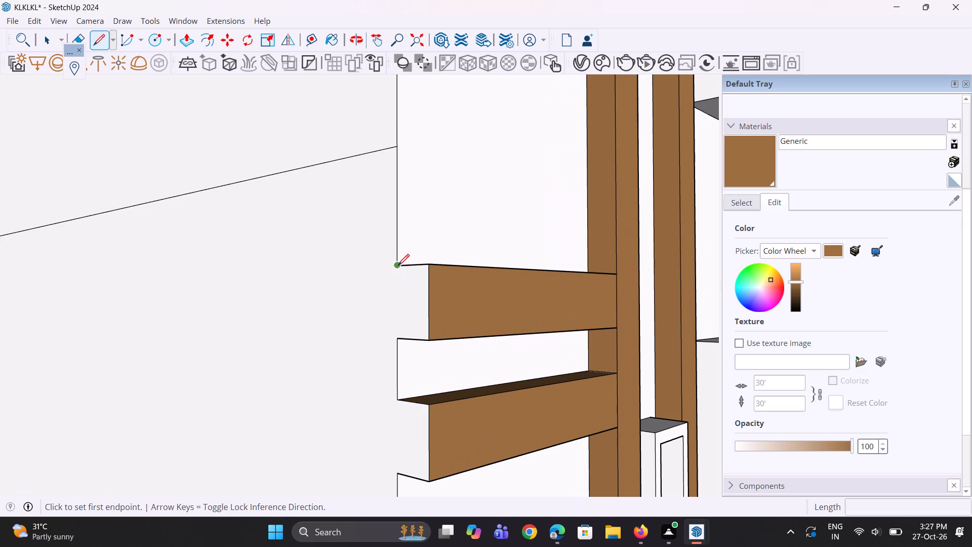
left_click(398, 265)
left_click(400, 341)
scroll(390, 245, "down", 4)
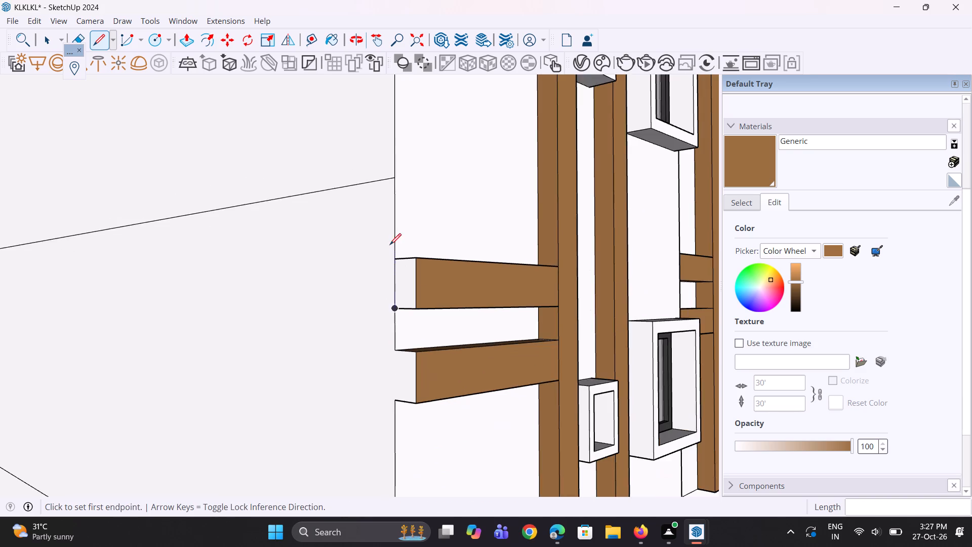
scroll(397, 329, "up", 4)
left_click(396, 363)
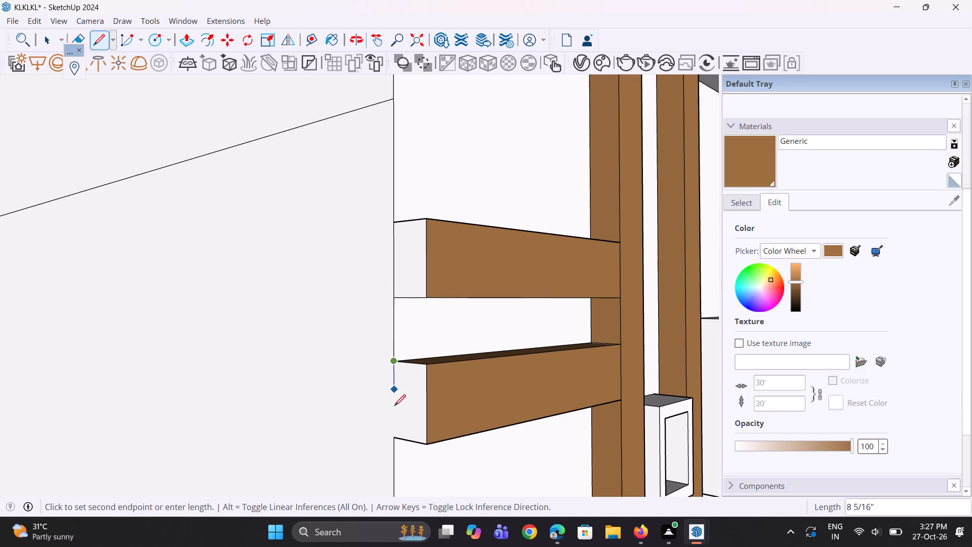
left_click(398, 440)
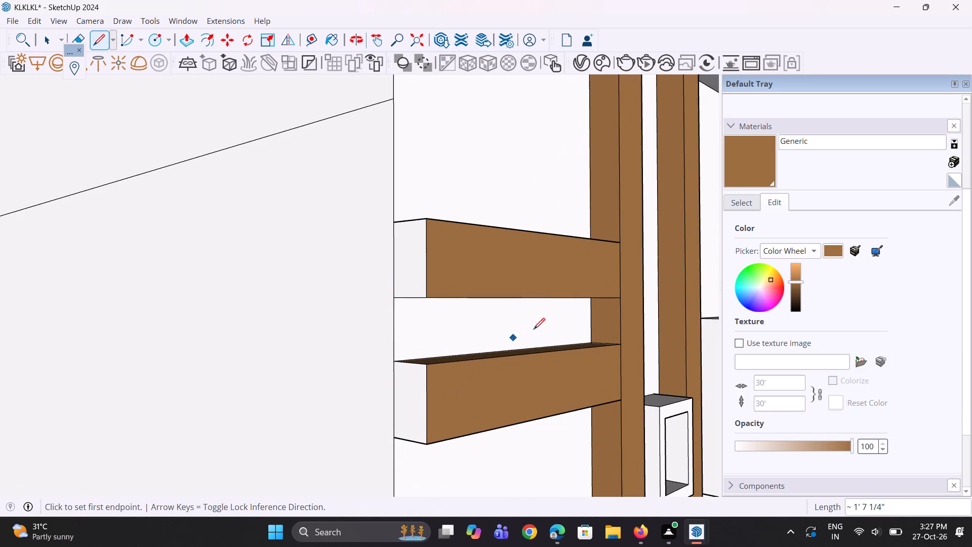
Paint the two separated end faces of the rear-corner bands with the current brown material.
left_click(759, 172)
scroll(485, 314, "up", 1)
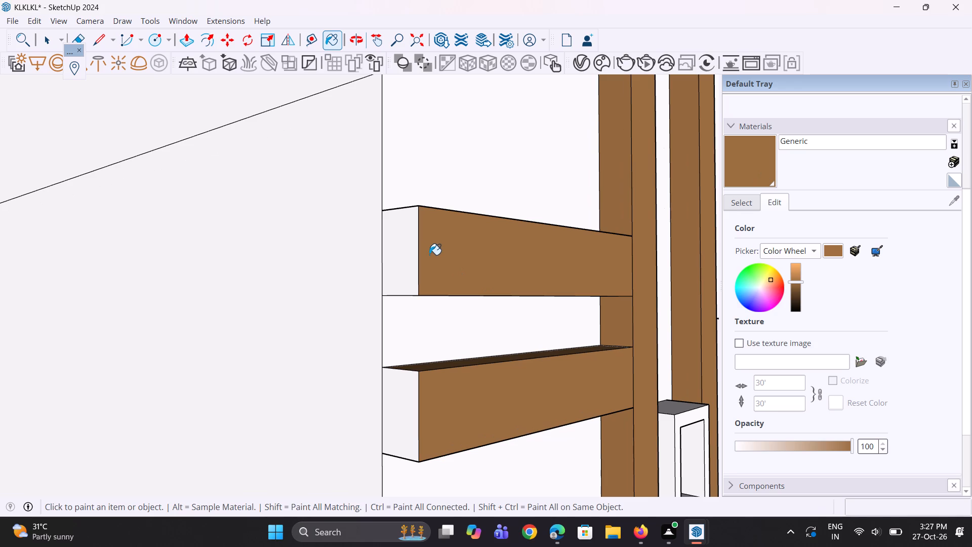
left_click(410, 261)
left_click(400, 401)
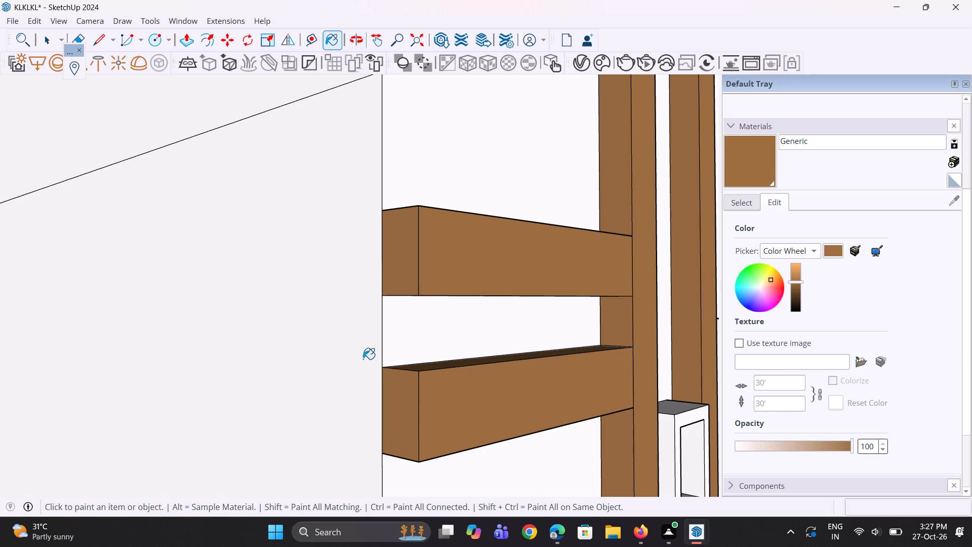
Paint the front faces of the top-floor band pair between the two side-elevation frames with the current brown material.
scroll(318, 361, "down", 11)
middle_click_drag(430, 379, 299, 373)
scroll(299, 373, "down", 9)
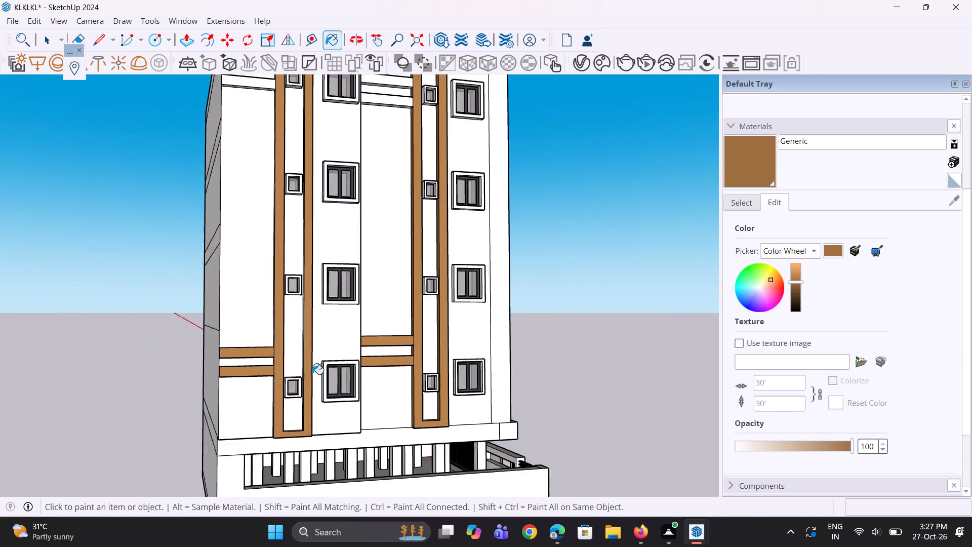
scroll(312, 374, "down", 8)
middle_click_drag(459, 352, 256, 402)
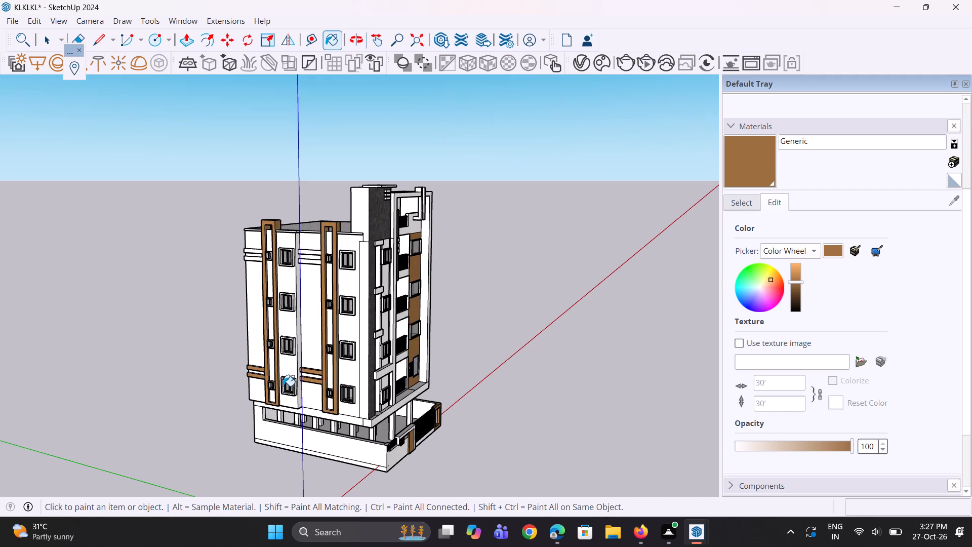
scroll(474, 184, "up", 5)
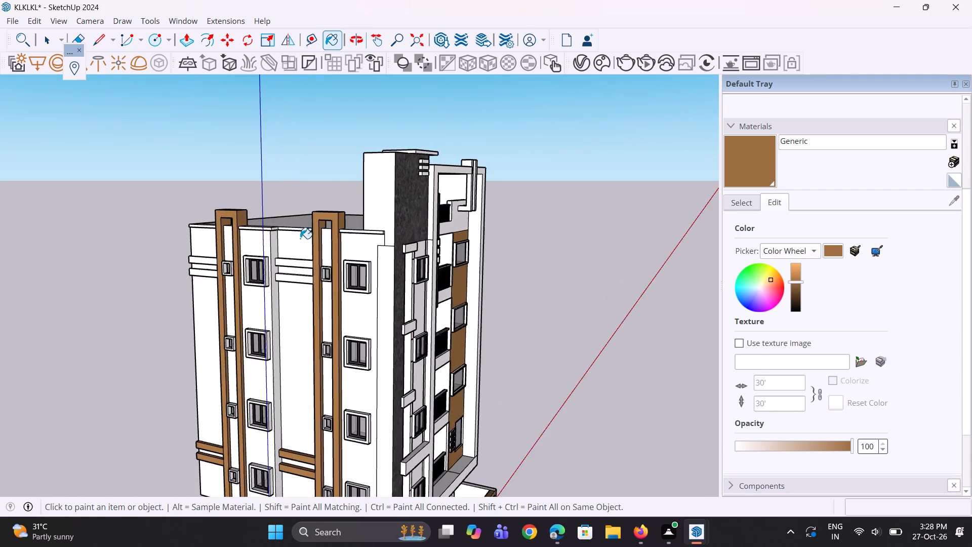
scroll(300, 239, "up", 17)
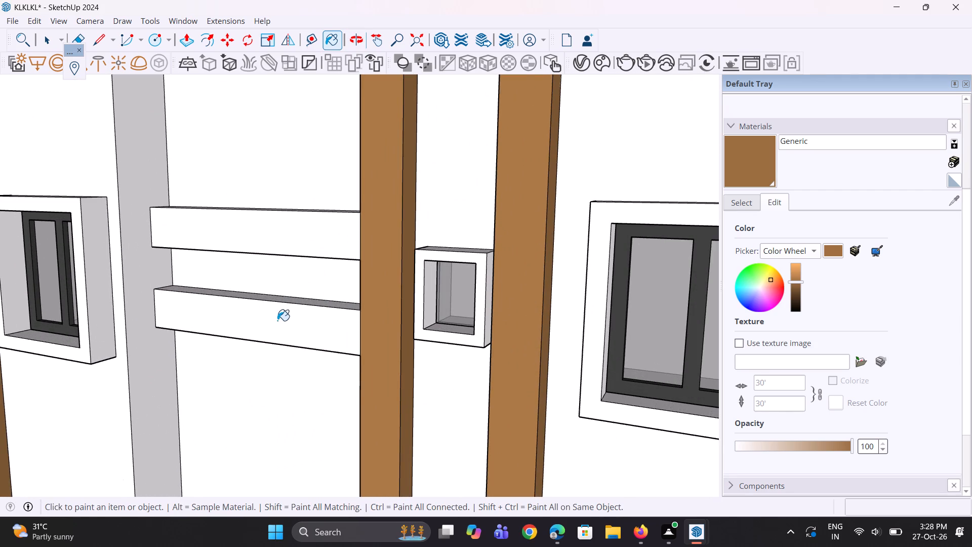
left_click(277, 321)
left_click(301, 228)
Paint the top faces and undersides of both top-floor bands between the frames brown.
middle_click_drag(249, 239, 273, 309)
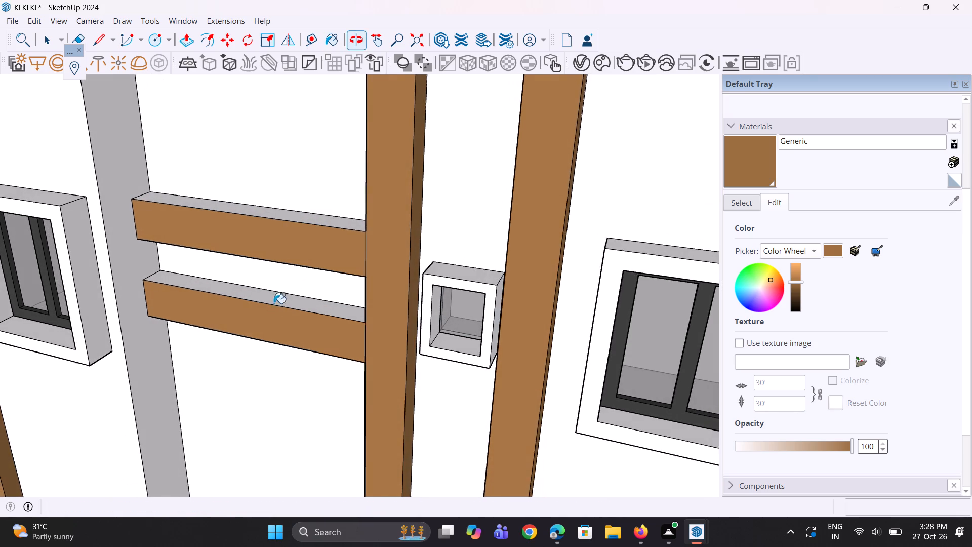
scroll(334, 163, "up", 2)
scroll(319, 217, "up", 3)
left_click(327, 246)
scroll(286, 292, "up", 1)
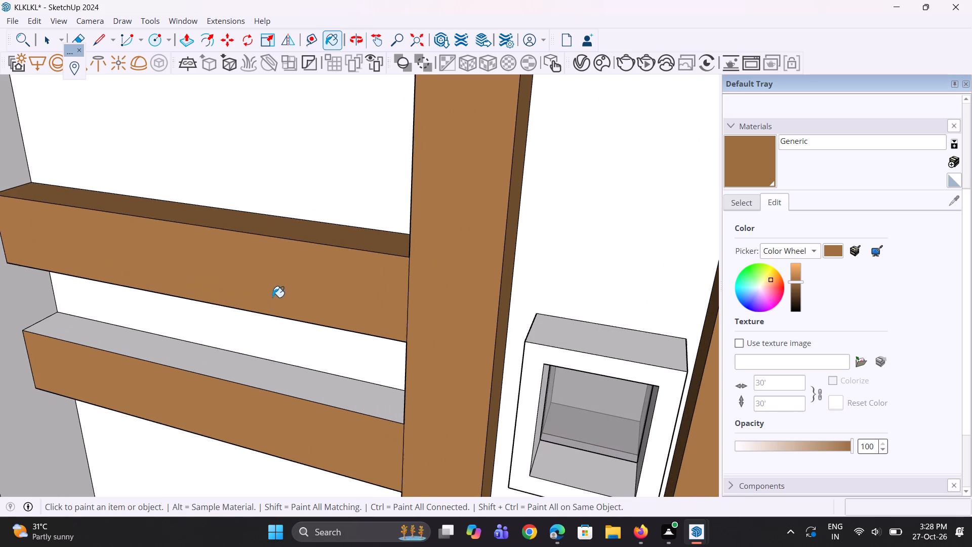
left_click(254, 369)
middle_click_drag(300, 360, 453, 78)
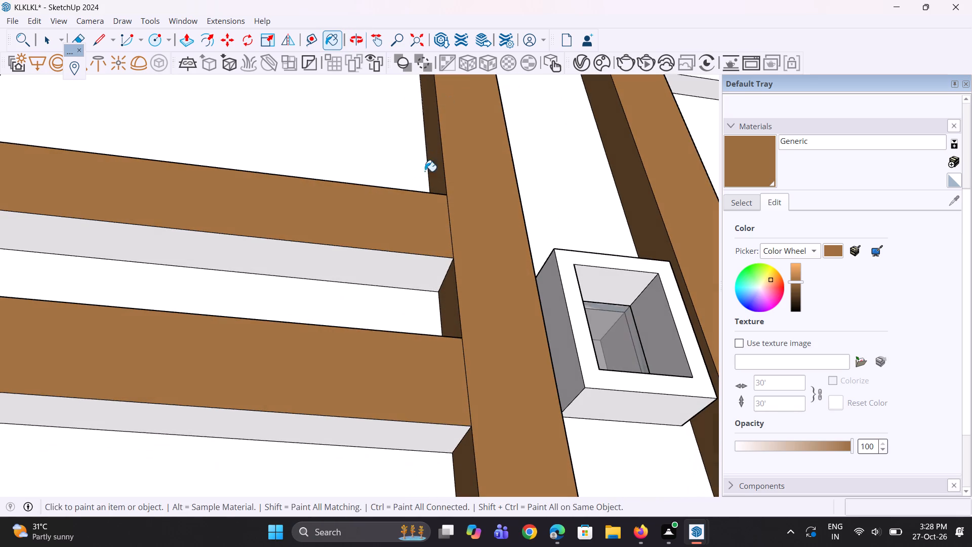
left_click(395, 259)
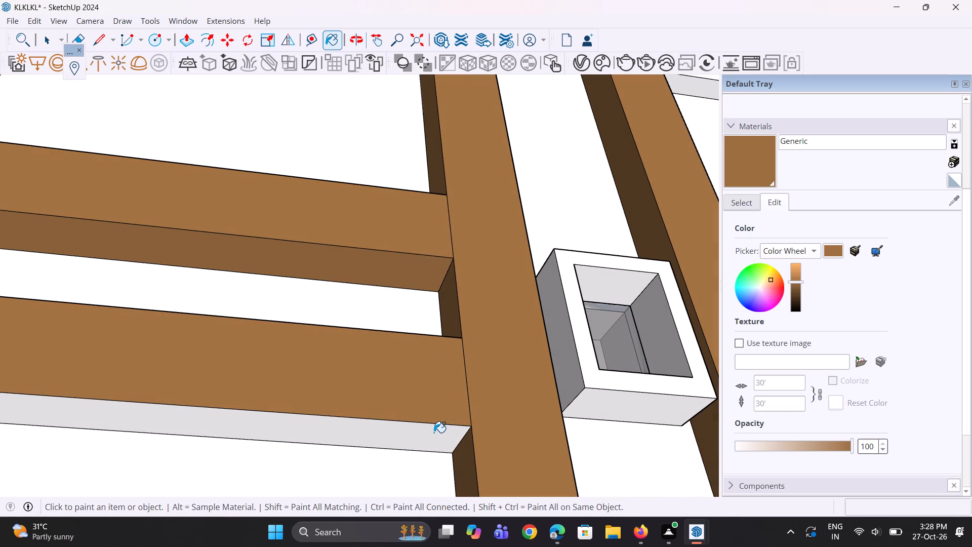
left_click(434, 433)
Paint the front faces of the two top-floor rear-corner bands brown.
scroll(449, 300, "down", 17)
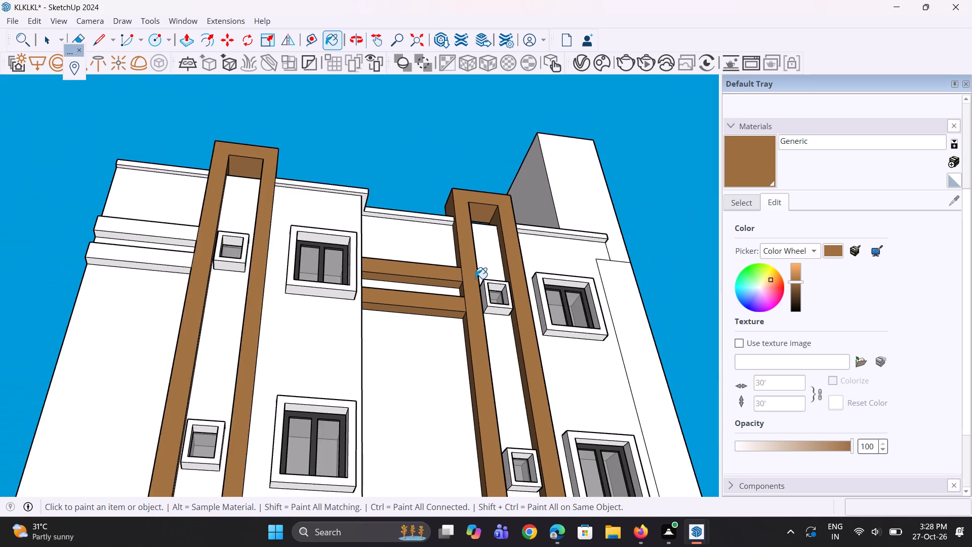
scroll(475, 279, "down", 5)
middle_click_drag(397, 246, 378, 350)
scroll(342, 351, "up", 4)
scroll(269, 339, "up", 4)
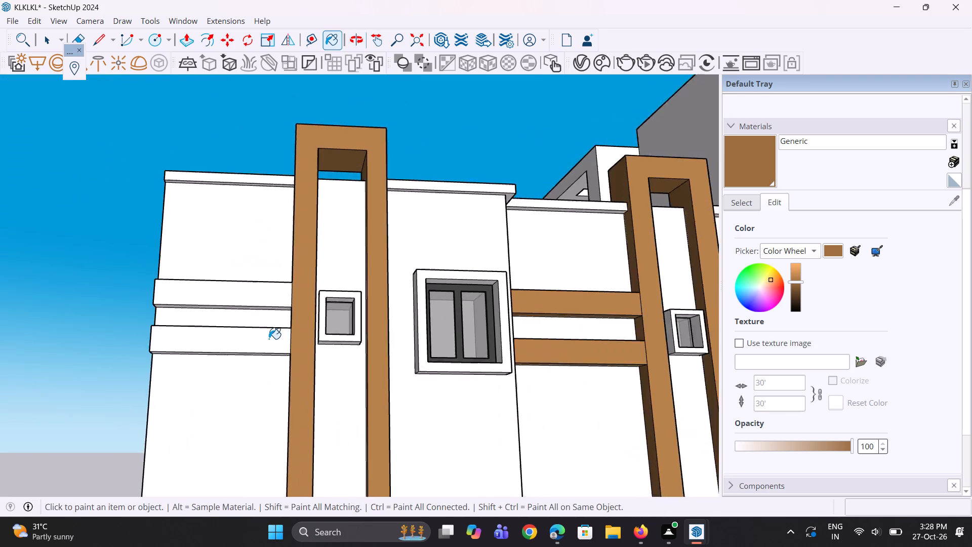
scroll(269, 339, "up", 4)
left_click(261, 344)
left_click(275, 261)
Paint the undersides of the two top-floor rear-corner bands brown.
middle_click_drag(259, 379, 305, 287)
scroll(260, 377, "up", 1)
scroll(297, 321, "up", 3)
left_click(297, 321)
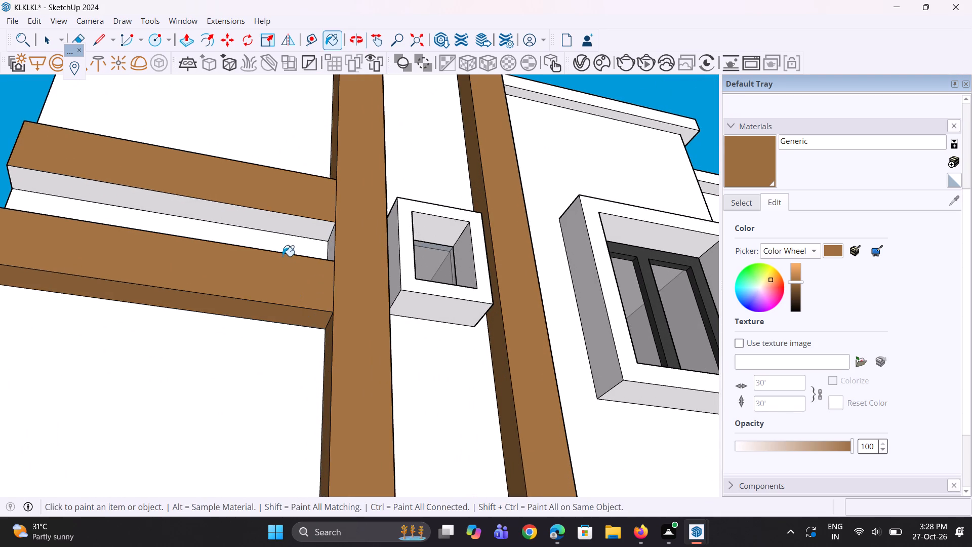
left_click(281, 223)
Paint the top faces of both top-floor rear-corner bands with the same brown material.
scroll(281, 223, "down", 11)
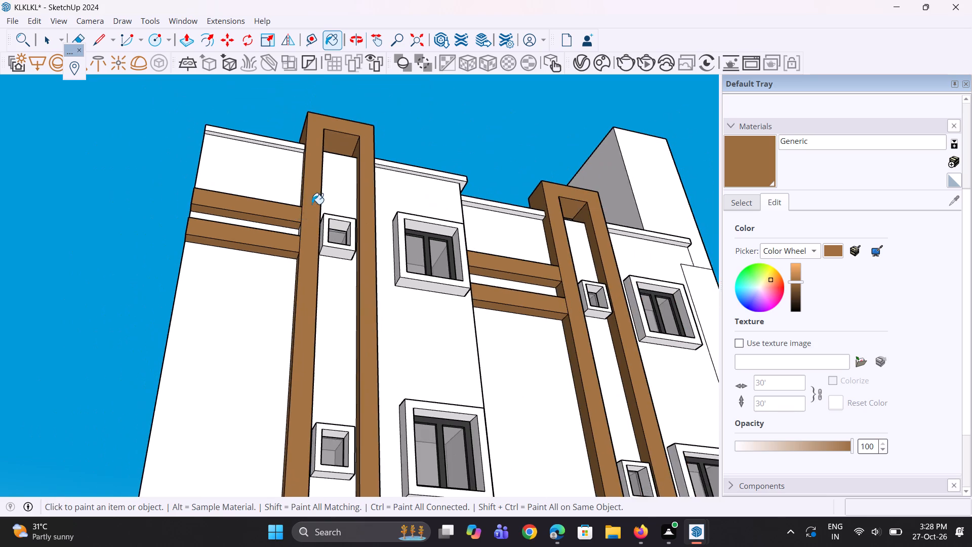
middle_click_drag(309, 202, 224, 441)
scroll(360, 124, "down", 4)
scroll(288, 317, "up", 4)
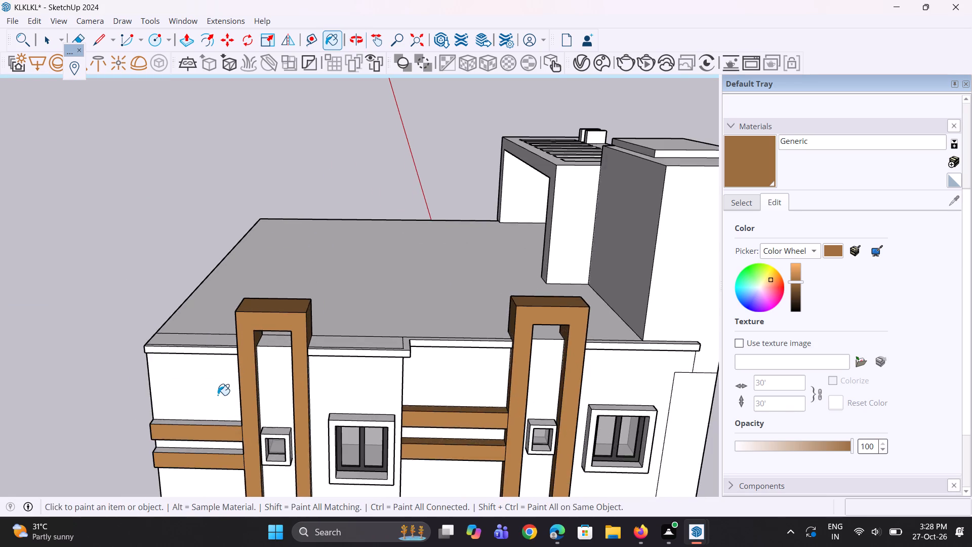
scroll(217, 397, "up", 3)
scroll(319, 218, "down", 5)
scroll(236, 390, "up", 16)
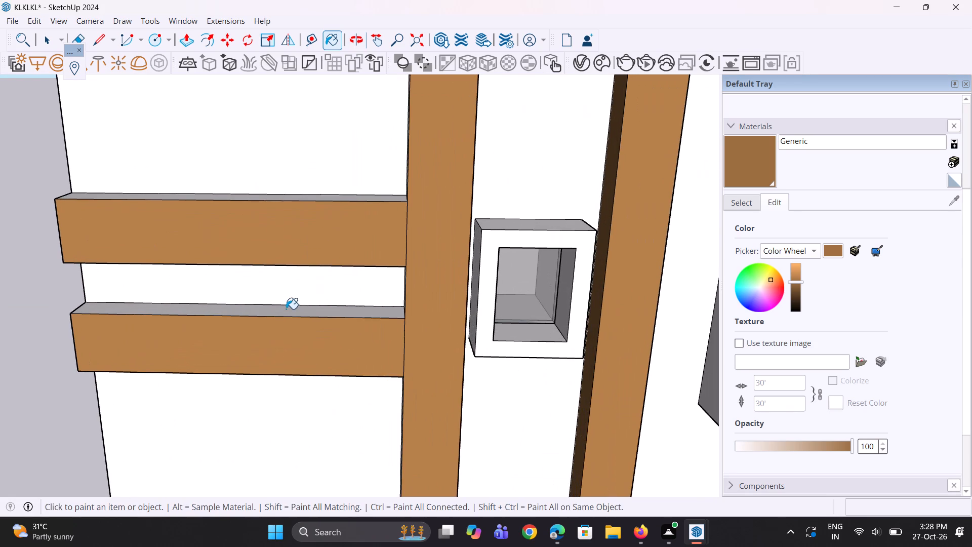
left_click(286, 310)
middle_click_drag(329, 201, 311, 269)
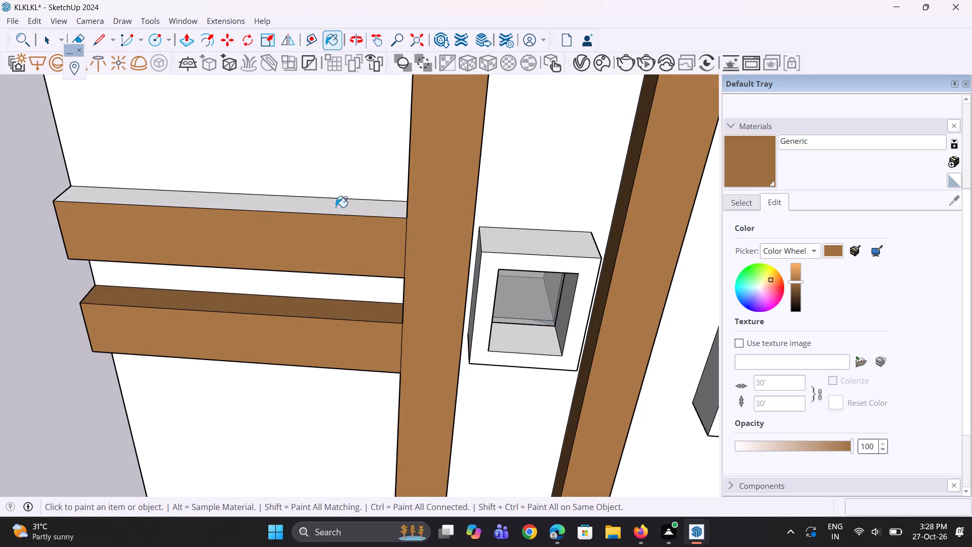
left_click(336, 207)
Paint the strip of the frame's outer side between the top-floor rear-corner bands brown.
scroll(308, 255, "down", 4)
middle_click_drag(340, 279, 468, 198)
middle_click_drag(268, 311, 281, 270)
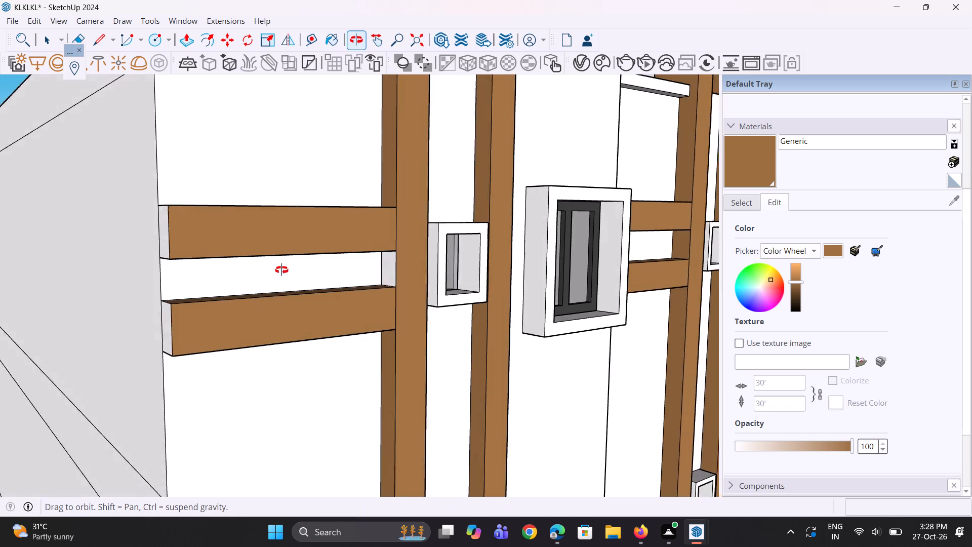
middle_click_drag(281, 270, 281, 270)
scroll(281, 270, "down", 4)
middle_click_drag(261, 308, 424, 271)
scroll(468, 246, "up", 2)
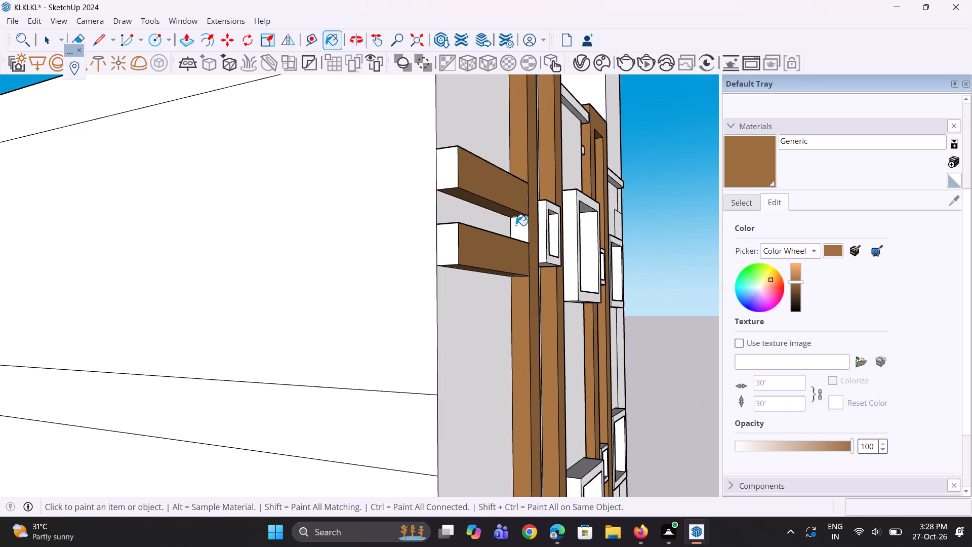
left_click(517, 225)
Paint the end faces of both top-floor rear-corner bands with the current brown material.
scroll(507, 232, "up", 2)
key("l")
scroll(277, 145, "up", 3)
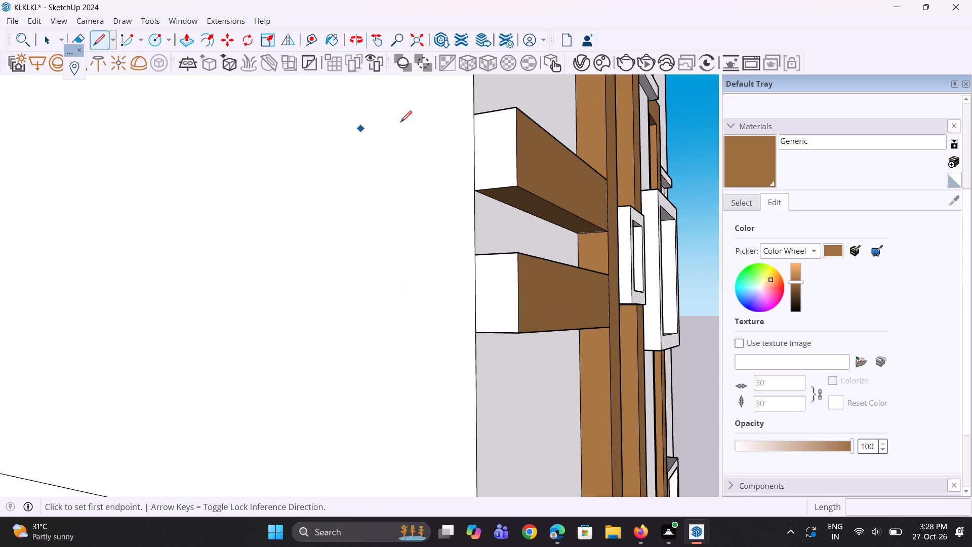
key("p")
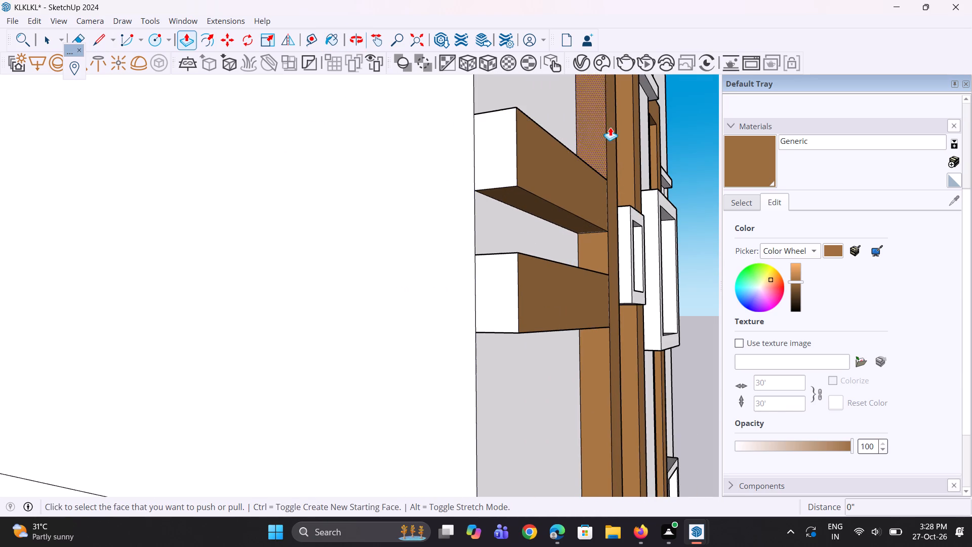
left_click(753, 153)
scroll(540, 196, "up", 2)
left_click(491, 163)
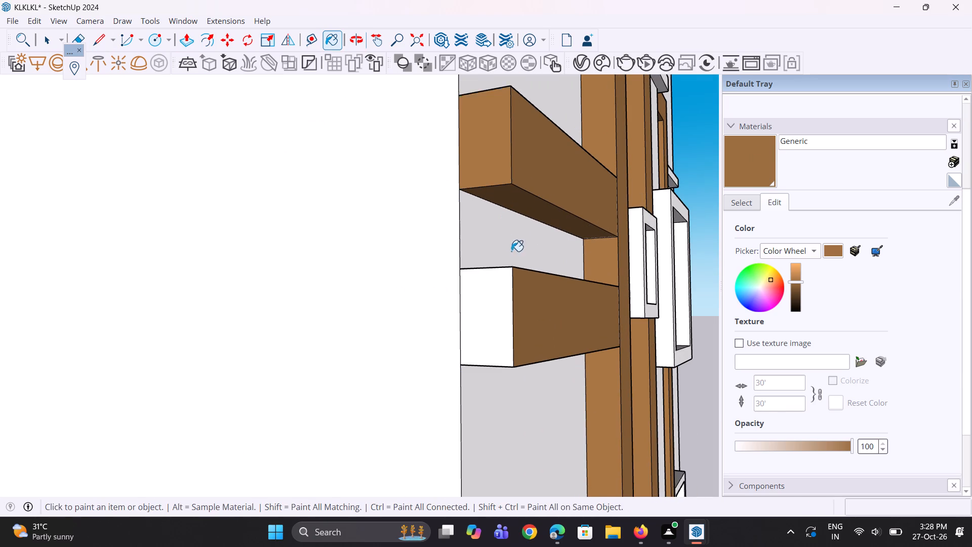
scroll(510, 265, "up", 1)
left_click(494, 294)
Examine the painted side elevation and the front facade around the balconies, railings and brown panel.
scroll(229, 230, "down", 18)
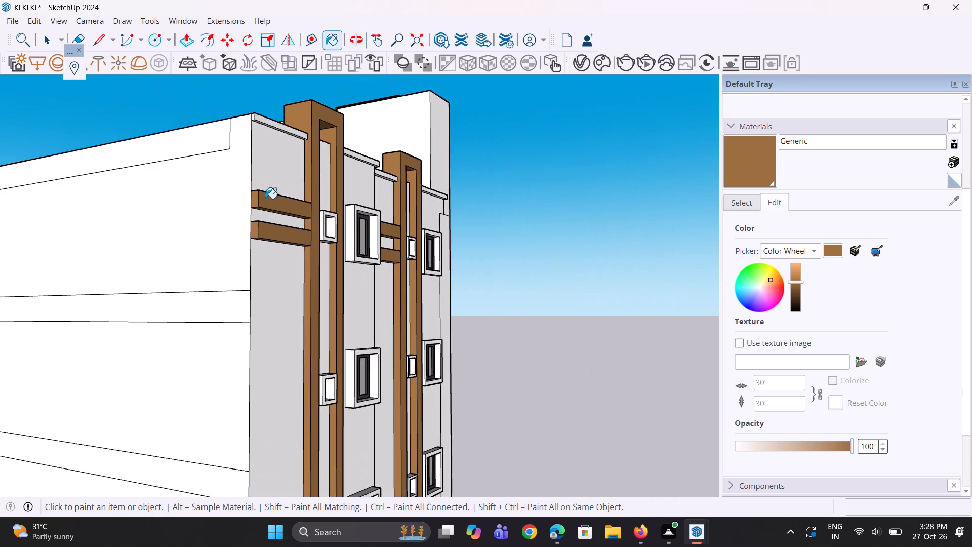
middle_click_drag(398, 212, 369, 220)
scroll(319, 158, "down", 10)
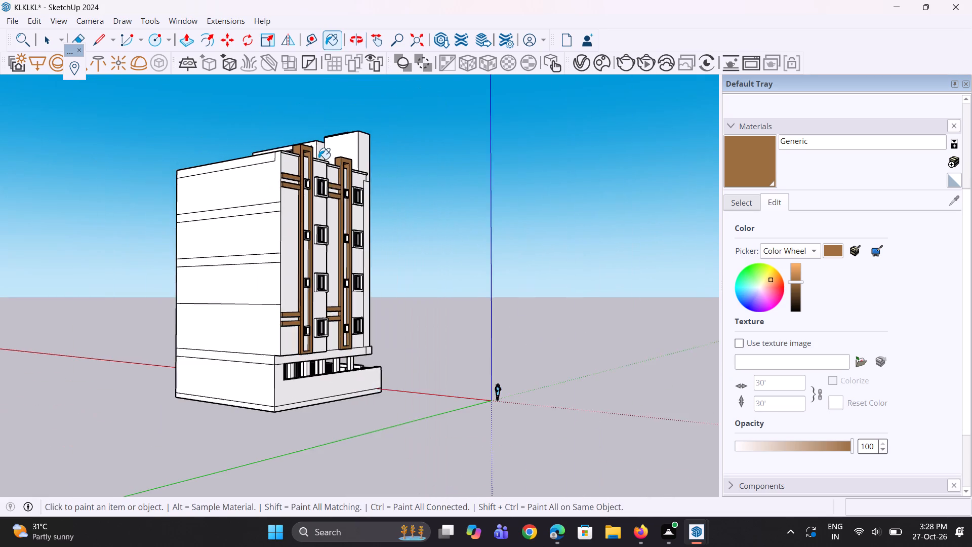
scroll(347, 248, "up", 9)
middle_click_drag(358, 344, 130, 311)
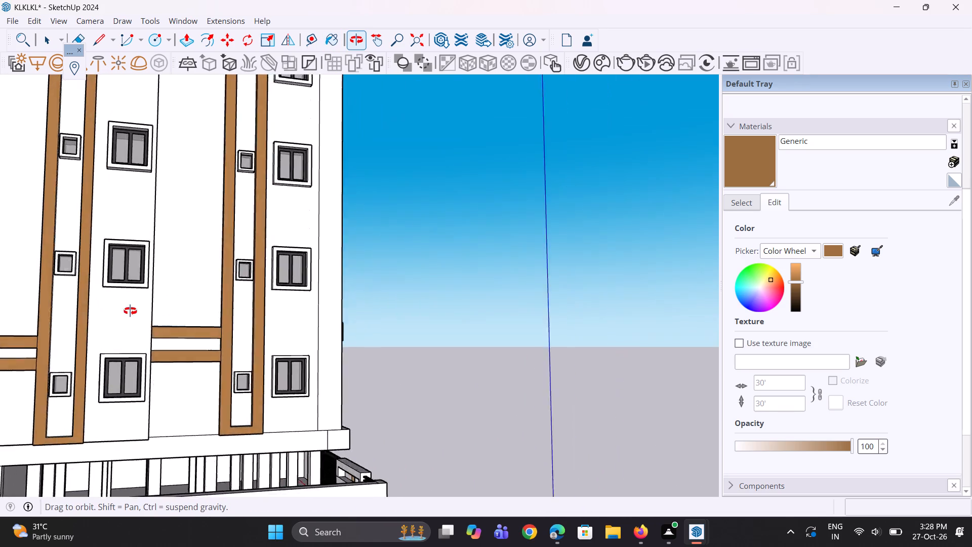
middle_click_drag(130, 311, 4, 273)
scroll(274, 252, "down", 7)
middle_click_drag(307, 183, 71, 254)
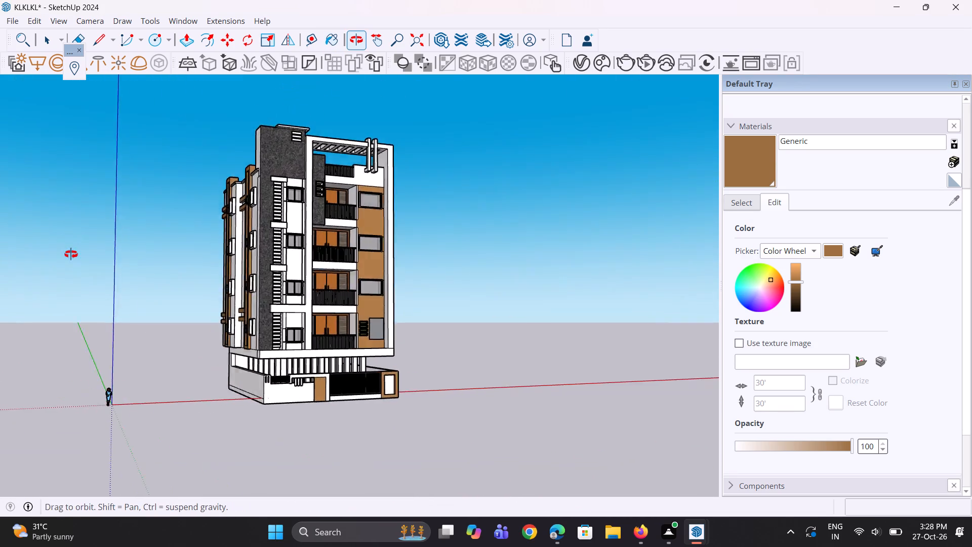
middle_click_drag(71, 254, 56, 263)
scroll(378, 194, "up", 8)
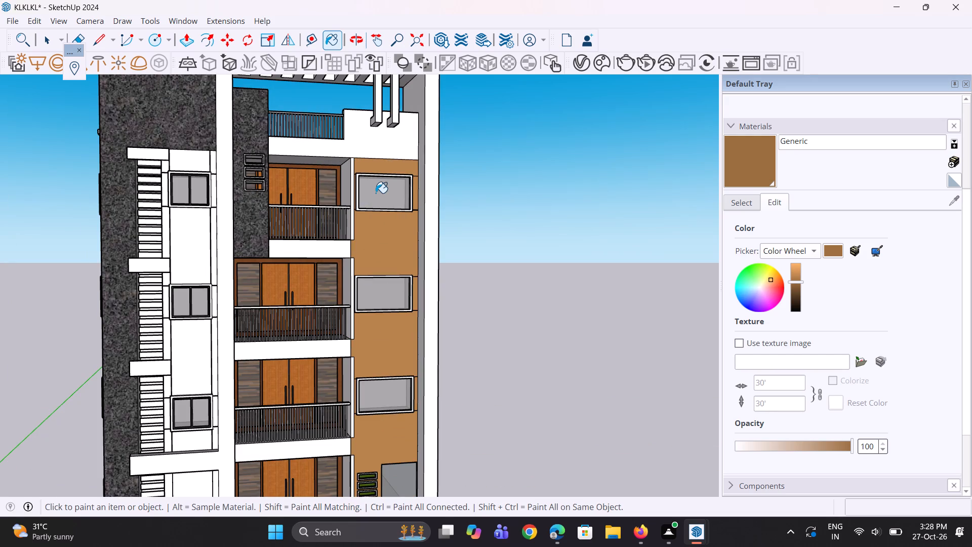
scroll(375, 192, "down", 4)
scroll(336, 179, "down", 3)
scroll(308, 312, "up", 4)
scroll(303, 400, "up", 3)
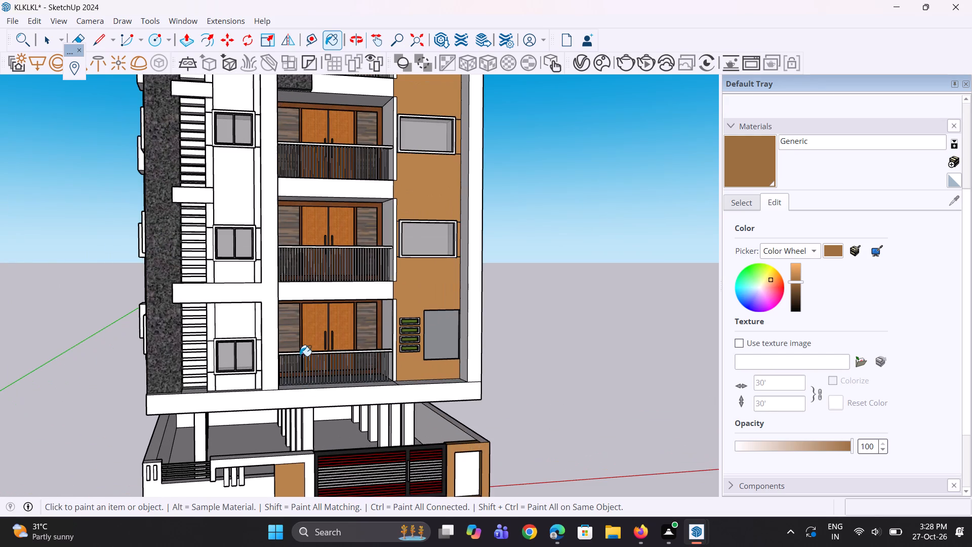
scroll(273, 289, "up", 4)
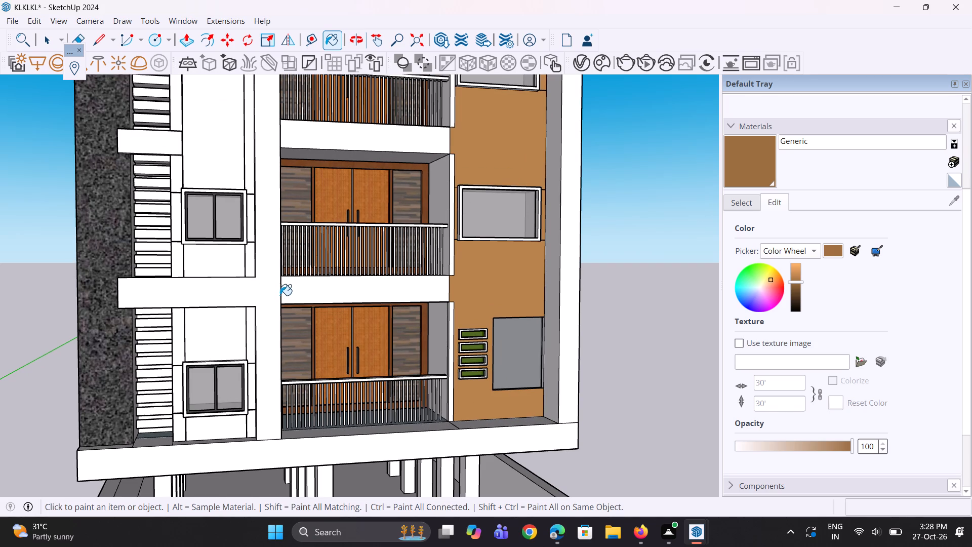
scroll(303, 311, "up", 2)
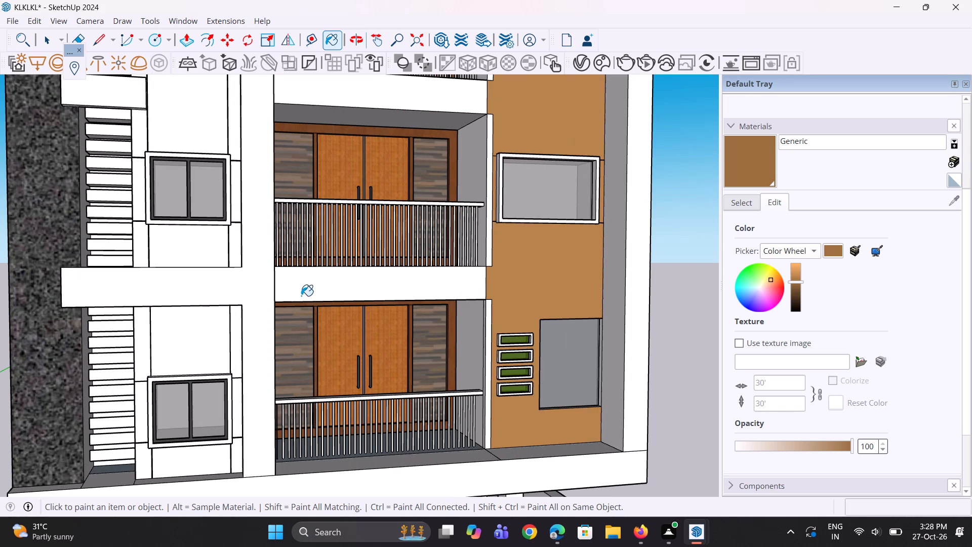
Select the white column's vertical edge beside the front balconies and examine how the column and balcony slabs meet.
key("space")
key("space")
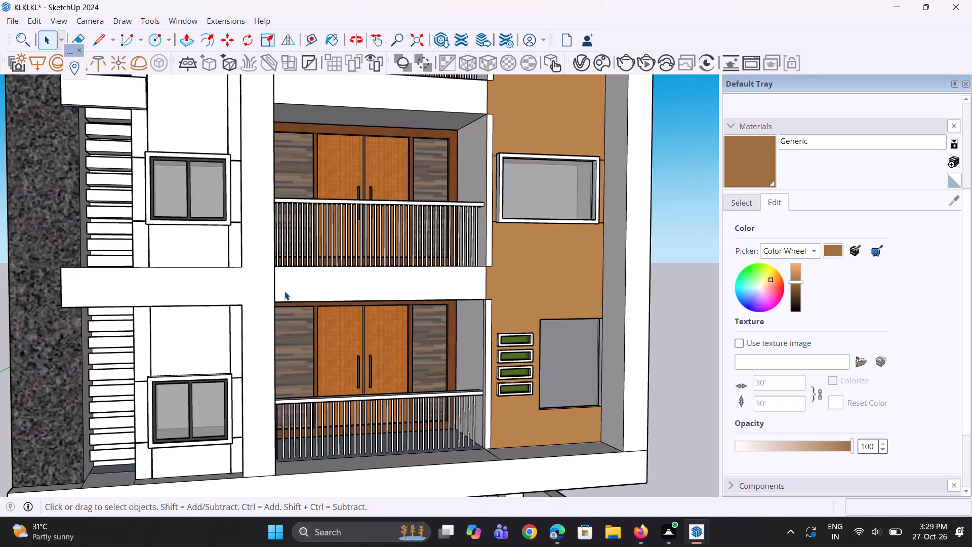
left_click(273, 289)
scroll(276, 288, "up", 4)
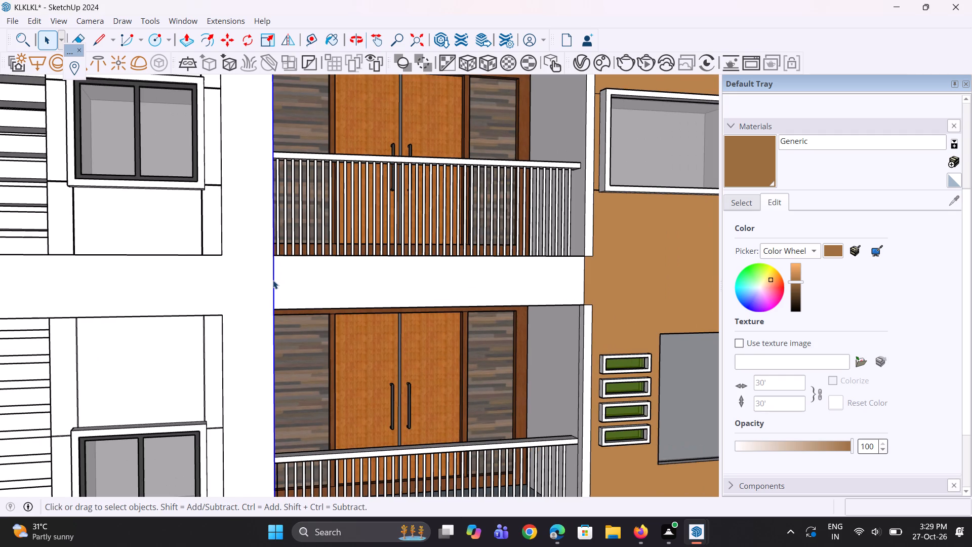
left_click(273, 279)
left_click(277, 279)
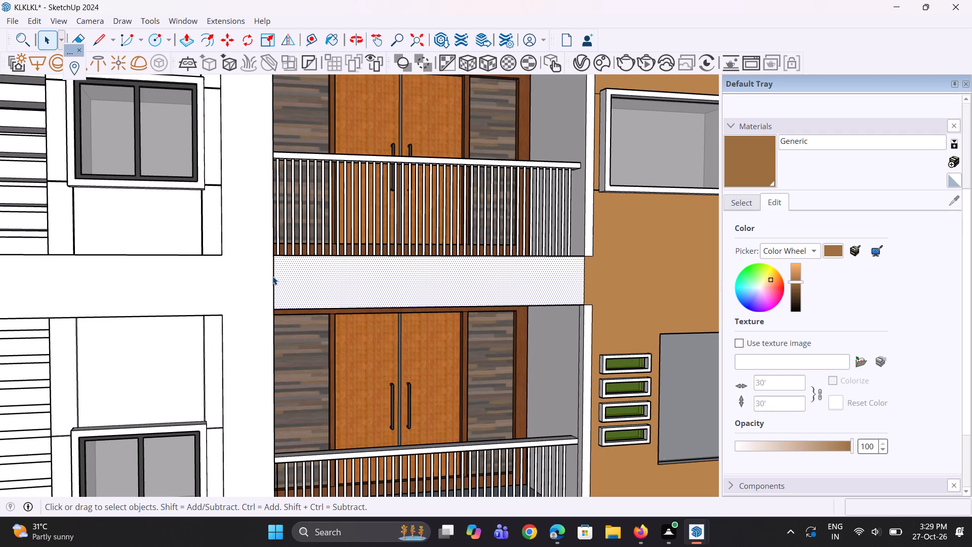
left_click(272, 276)
scroll(272, 274, "up", 4)
middle_click_drag(276, 264, 362, 270)
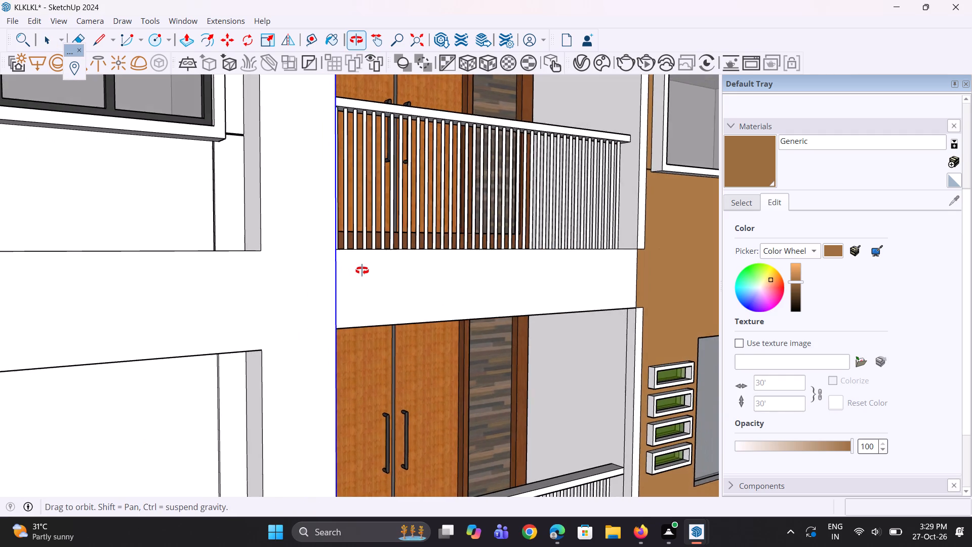
middle_click_drag(362, 270, 174, 259)
scroll(227, 258, "down", 11)
middle_click_drag(216, 266, 247, 263)
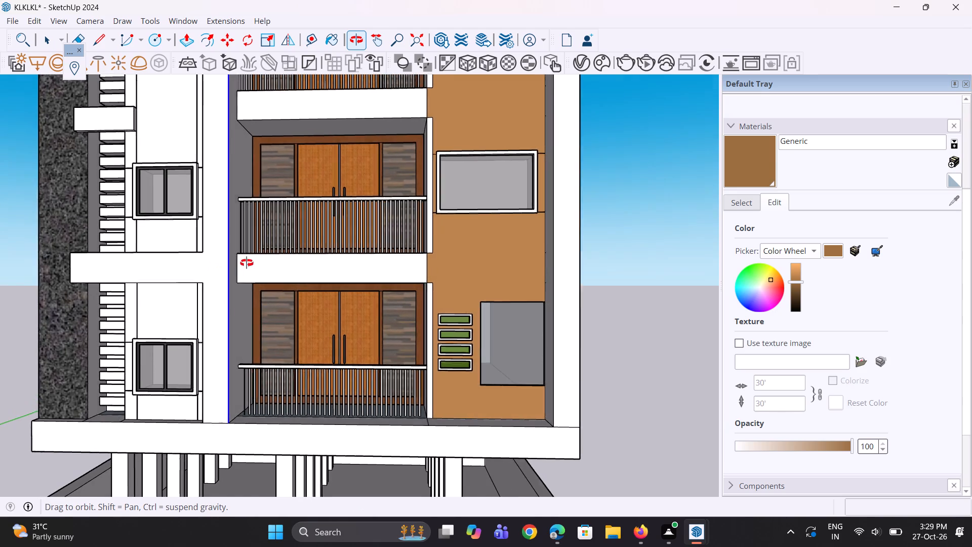
middle_click_drag(247, 263, 246, 263)
scroll(246, 263, "down", 2)
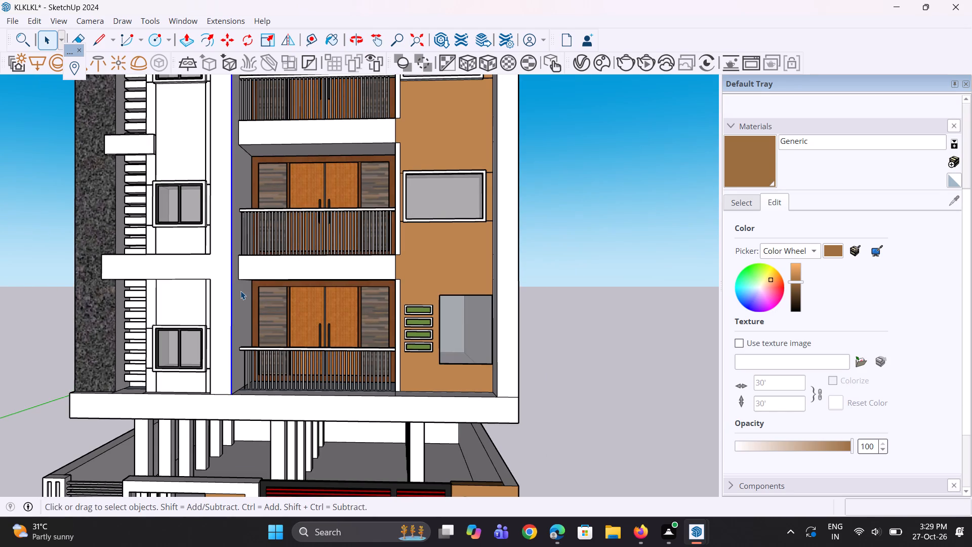
middle_click_drag(318, 327, 288, 327)
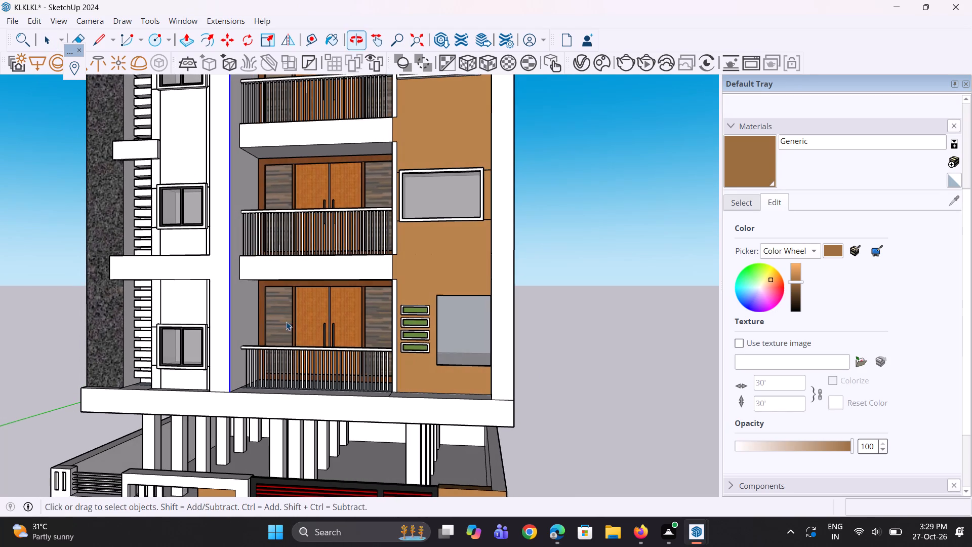
Copy the vertical end edge of the slab above the lowest front balcony about 2' 1" inward along its face.
scroll(268, 279, "up", 5)
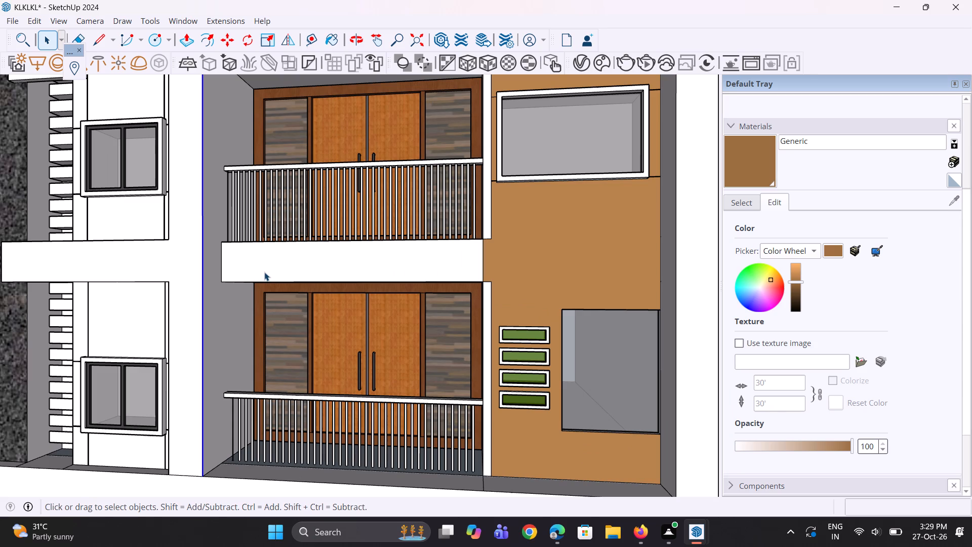
left_click(223, 262)
scroll(221, 270, "up", 1)
key("m")
scroll(217, 267, "up", 1)
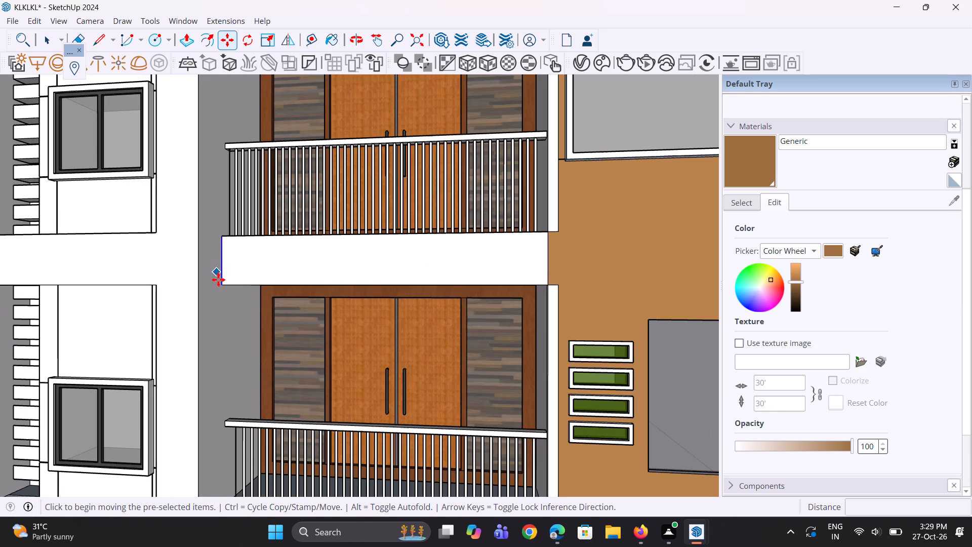
left_click(221, 284)
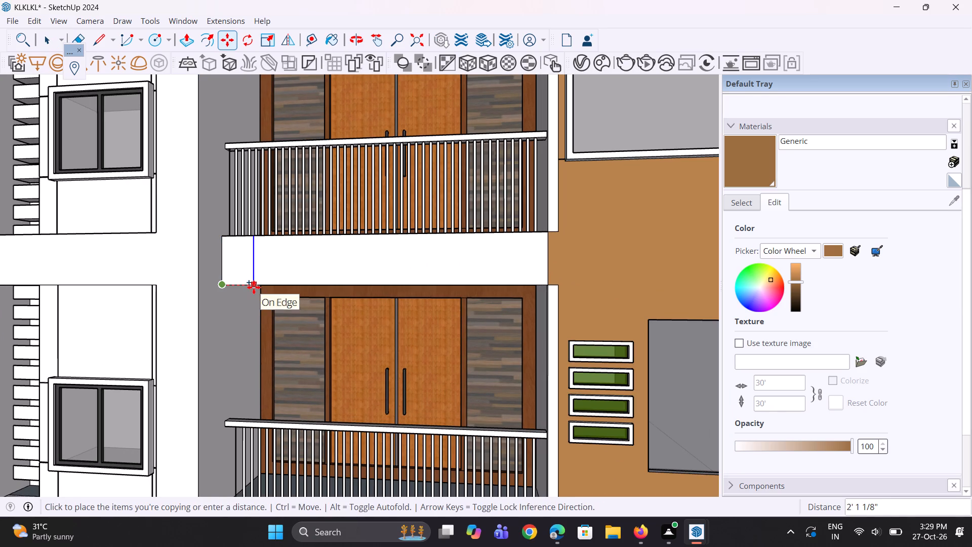
left_click(254, 287)
key("l")
Push/Pull the narrow strip at the slab's end outward about 3' 7".
key("p")
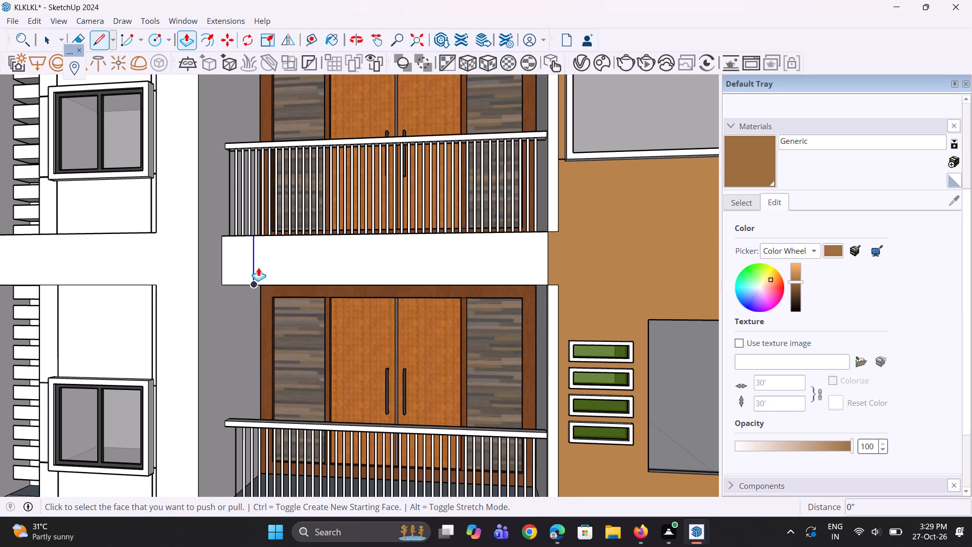
left_click(246, 268)
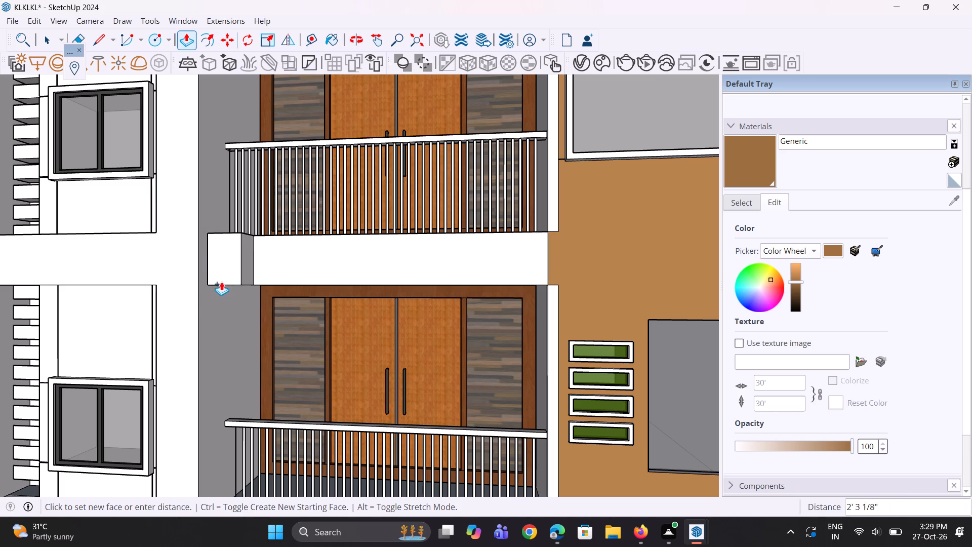
left_click(201, 311)
Extend the underside of the projecting block down to the base slab to form a column beside the lowest balcony.
middle_click_drag(219, 299, 237, 204)
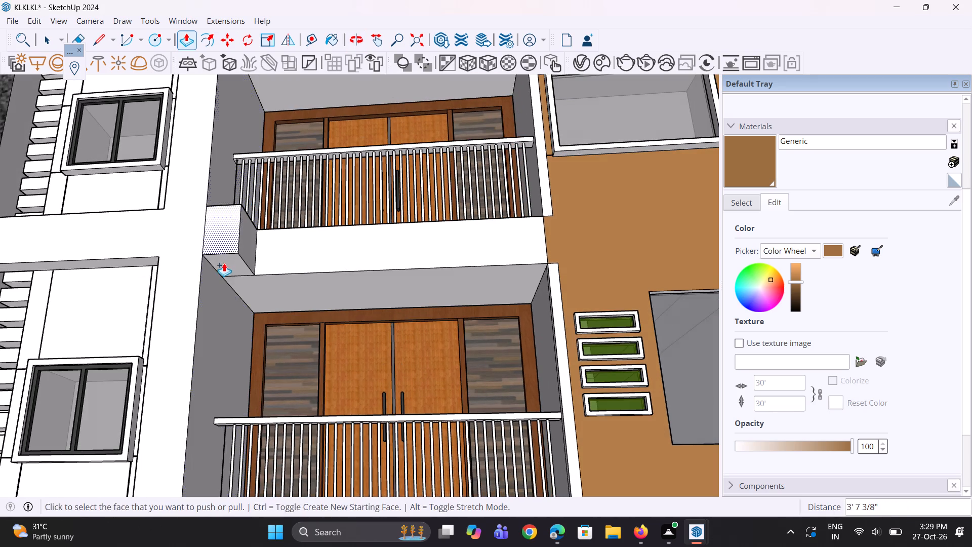
left_click(224, 263)
scroll(212, 313, "down", 4)
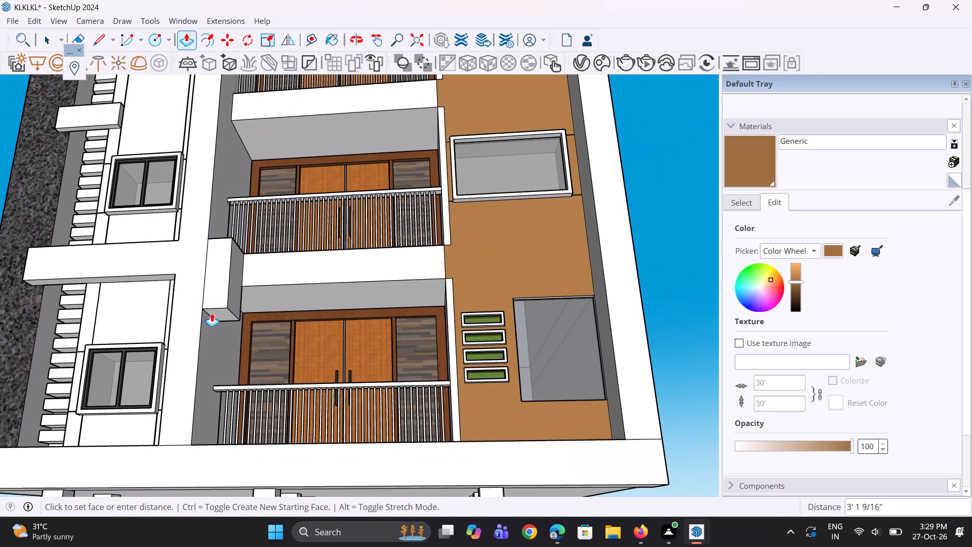
scroll(212, 321, "down", 1)
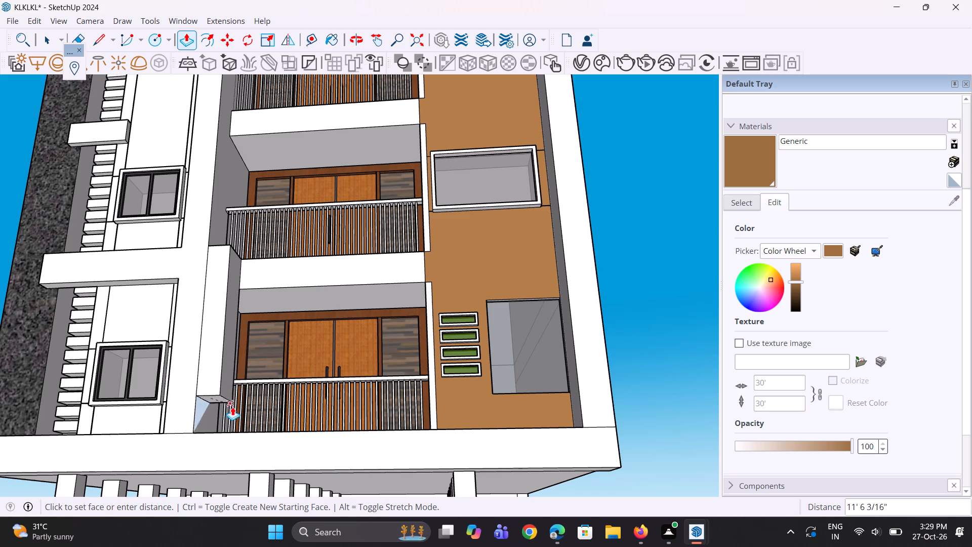
left_click(231, 432)
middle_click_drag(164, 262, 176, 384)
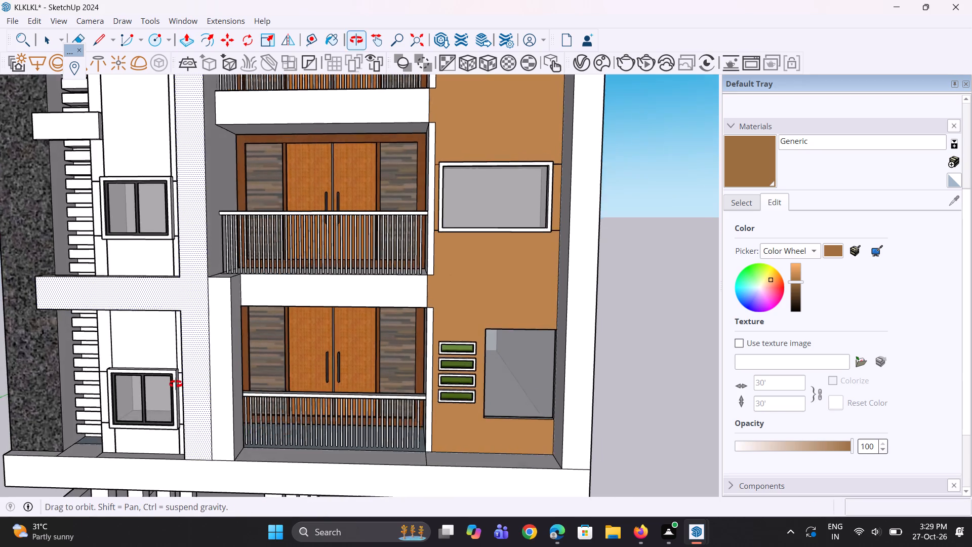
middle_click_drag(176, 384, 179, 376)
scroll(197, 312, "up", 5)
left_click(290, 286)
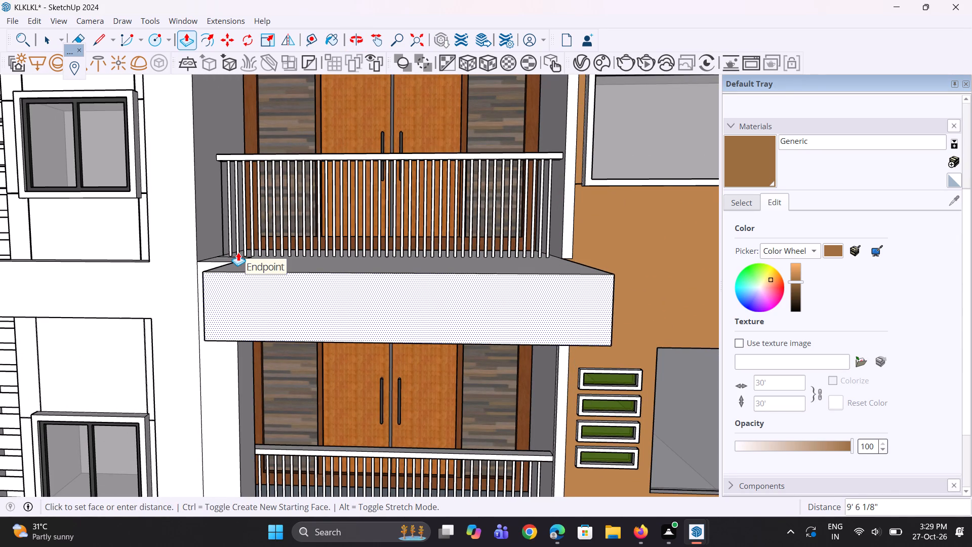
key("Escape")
Paint the front of the slab above the lowest balcony and the new column's front face with the current brown material.
scroll(216, 309, "down", 3)
middle_click_drag(224, 301, 268, 257)
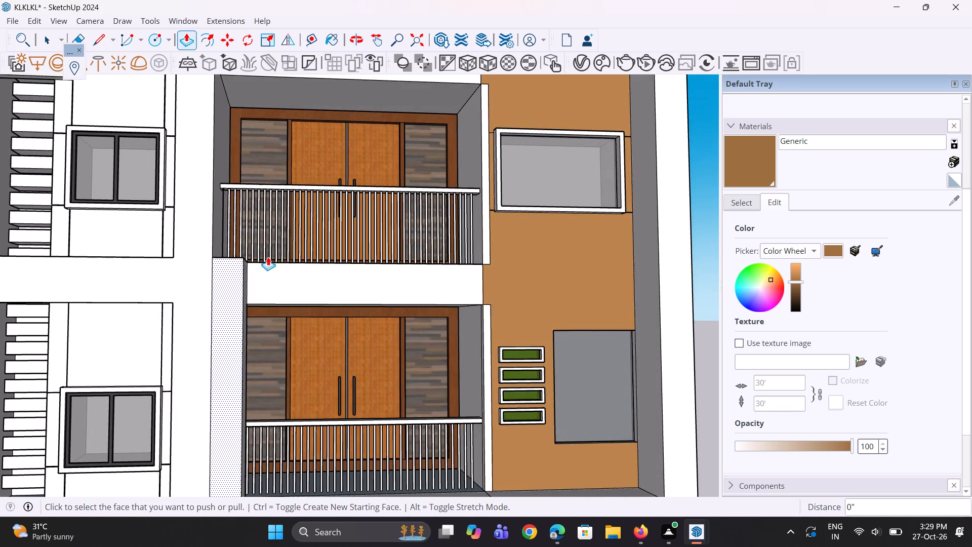
scroll(268, 257, "down", 3)
scroll(420, 296, "up", 1)
middle_click_drag(455, 287, 276, 308)
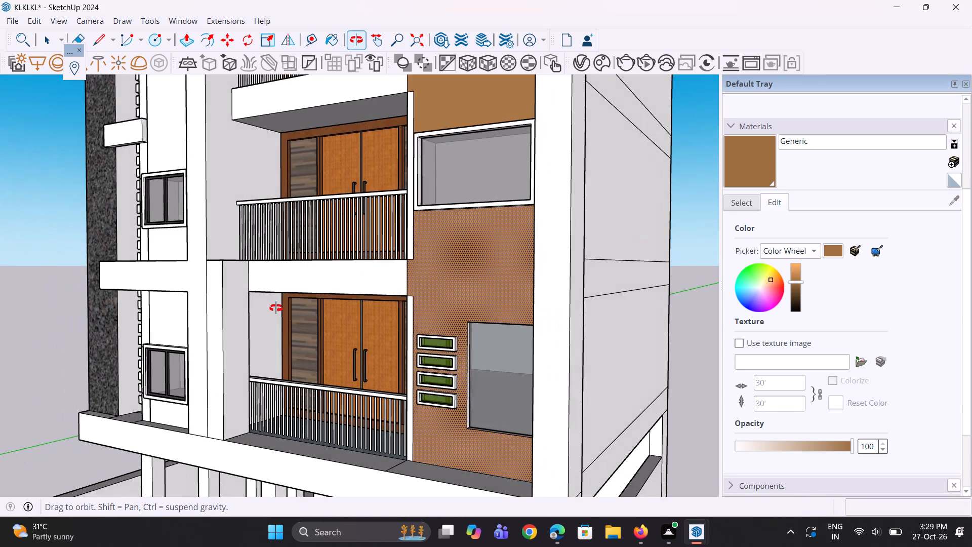
middle_click_drag(276, 308, 325, 292)
left_click(741, 143)
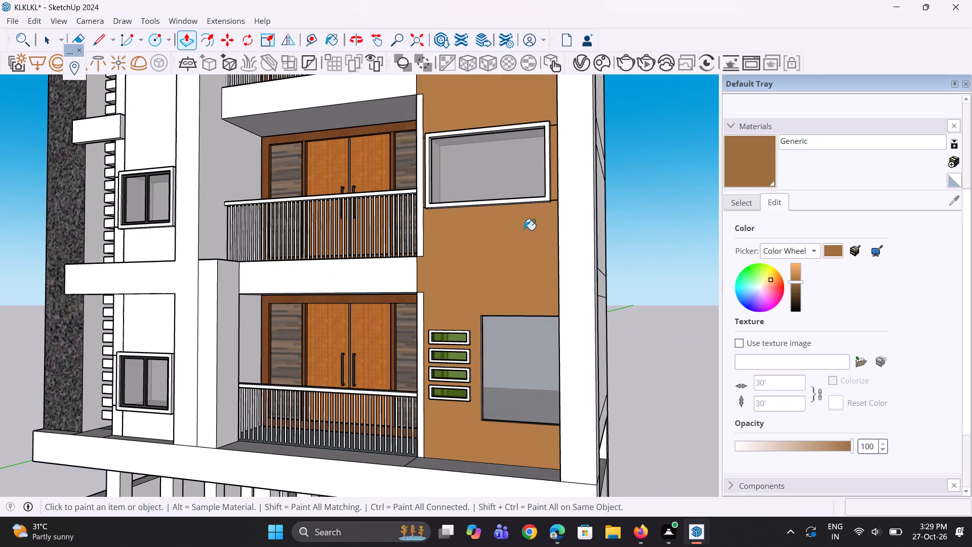
scroll(282, 309, "up", 1)
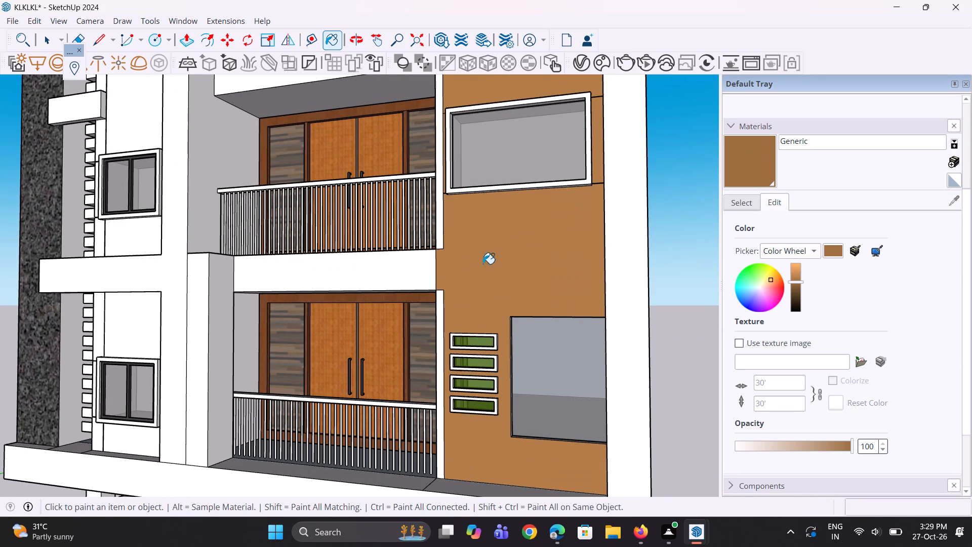
left_click(271, 281)
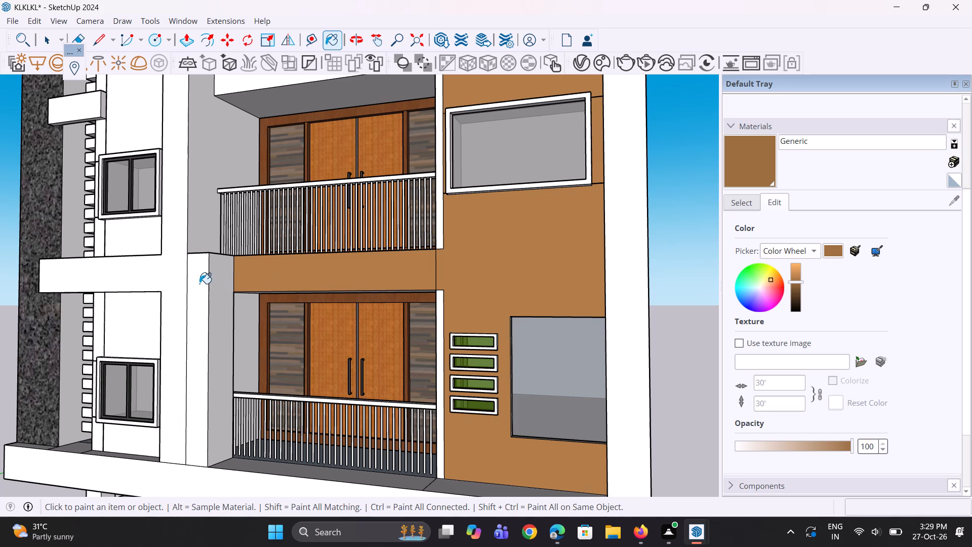
left_click(199, 284)
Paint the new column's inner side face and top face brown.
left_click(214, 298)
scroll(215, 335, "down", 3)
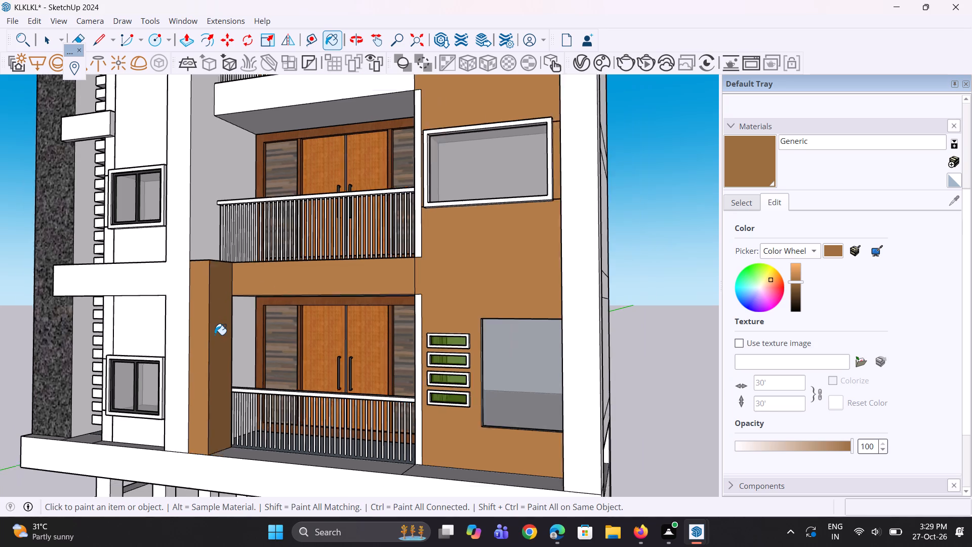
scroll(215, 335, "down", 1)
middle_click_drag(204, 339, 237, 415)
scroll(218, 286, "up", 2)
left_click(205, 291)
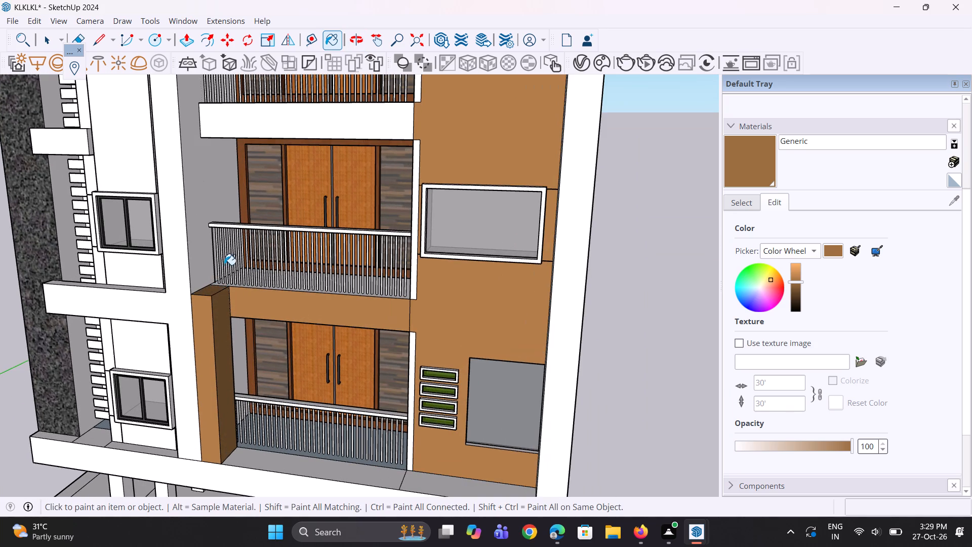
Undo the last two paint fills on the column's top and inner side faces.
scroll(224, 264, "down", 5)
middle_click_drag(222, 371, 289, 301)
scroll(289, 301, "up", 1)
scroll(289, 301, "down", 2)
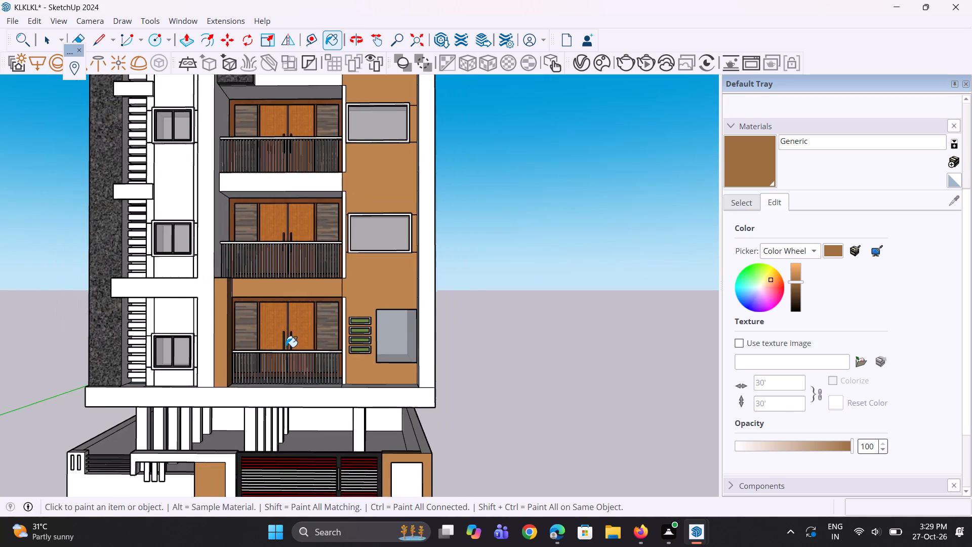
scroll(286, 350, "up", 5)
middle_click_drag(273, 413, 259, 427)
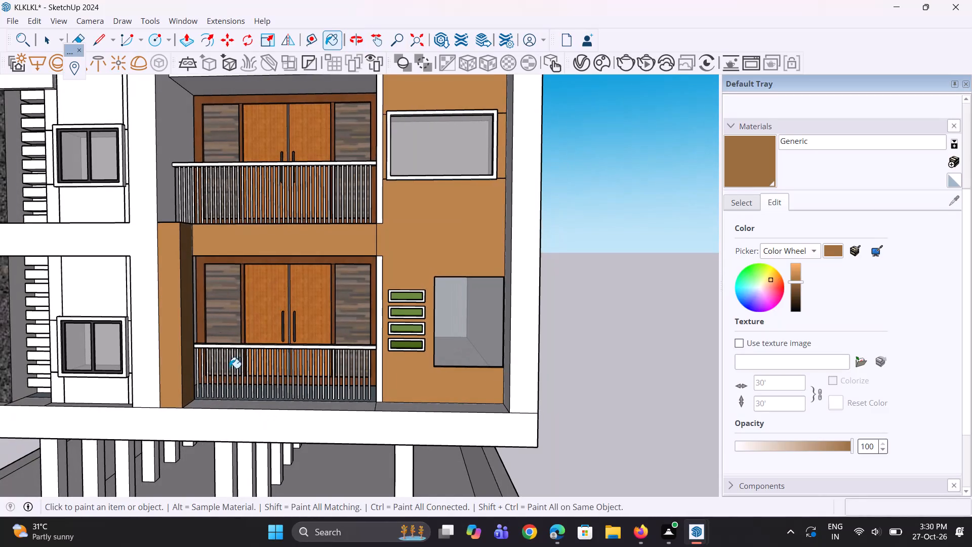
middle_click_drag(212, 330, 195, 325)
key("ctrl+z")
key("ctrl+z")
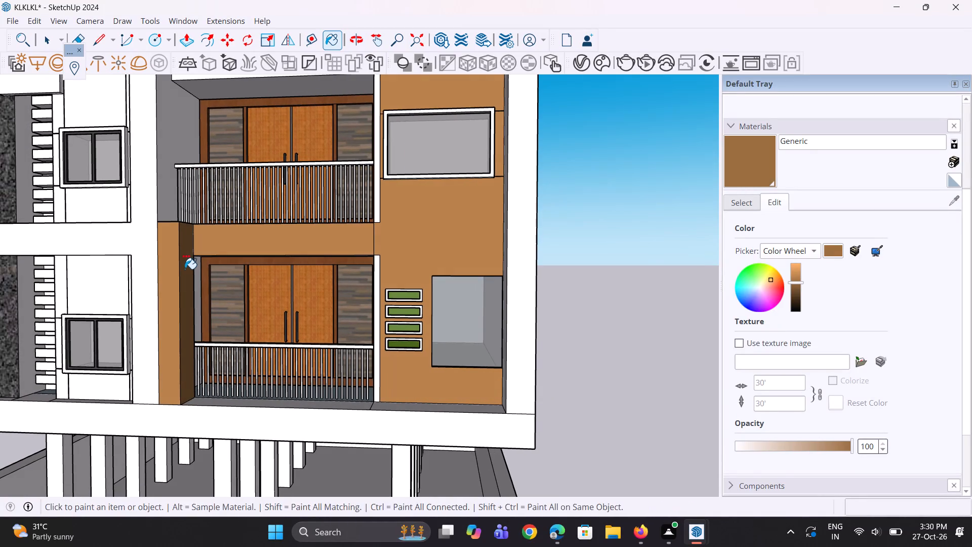
Copy the top edge of the column's inner side face about 1' 8" downward.
key("space")
key("space")
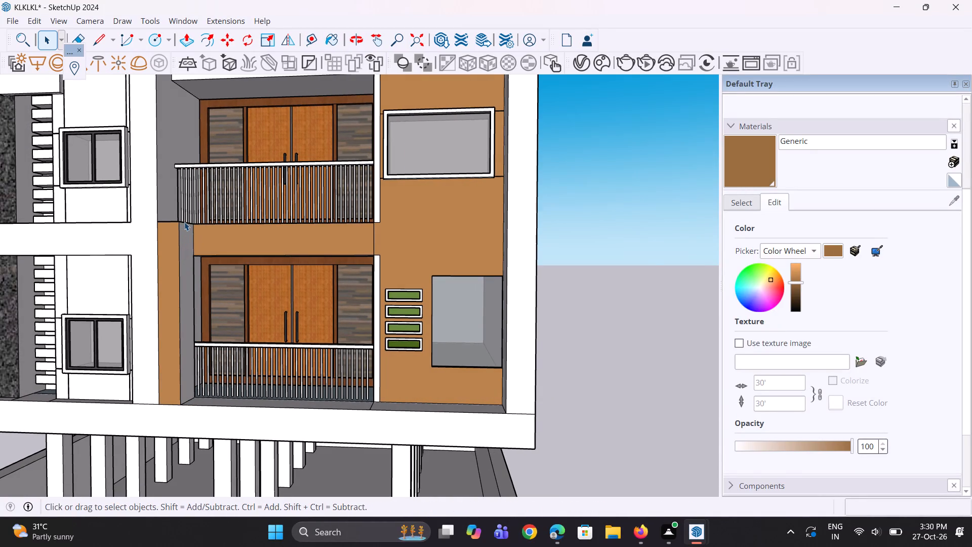
left_click(184, 222)
scroll(178, 222, "up", 3)
key("m")
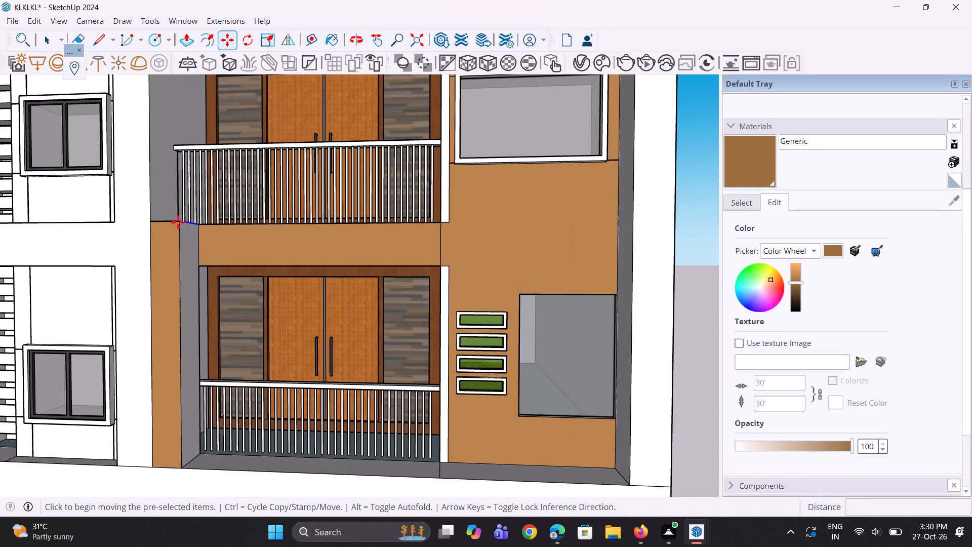
left_click(178, 222)
left_click(183, 246)
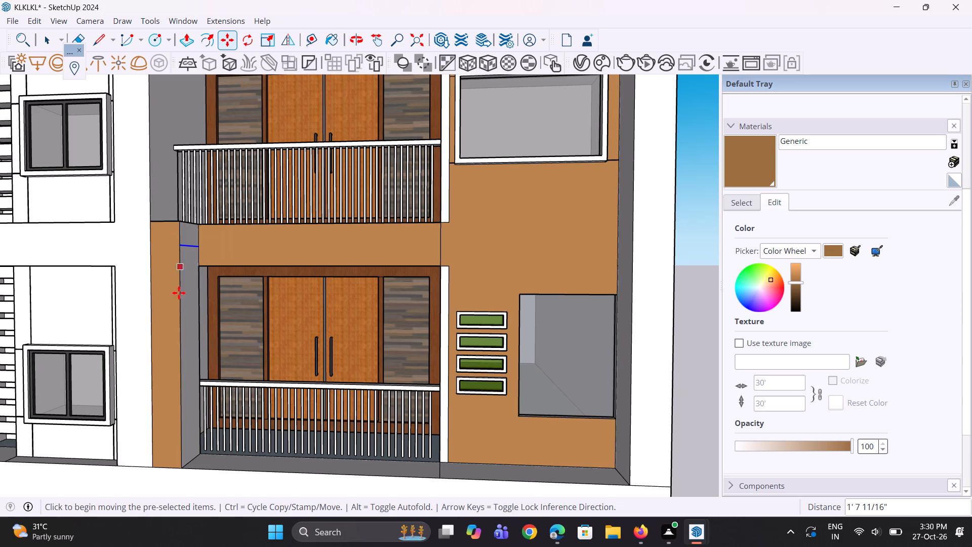
key("space")
Copy the bottom edge of the column's inner side face about 1' 9" upward.
scroll(182, 330, "down", 5)
scroll(190, 410, "up", 3)
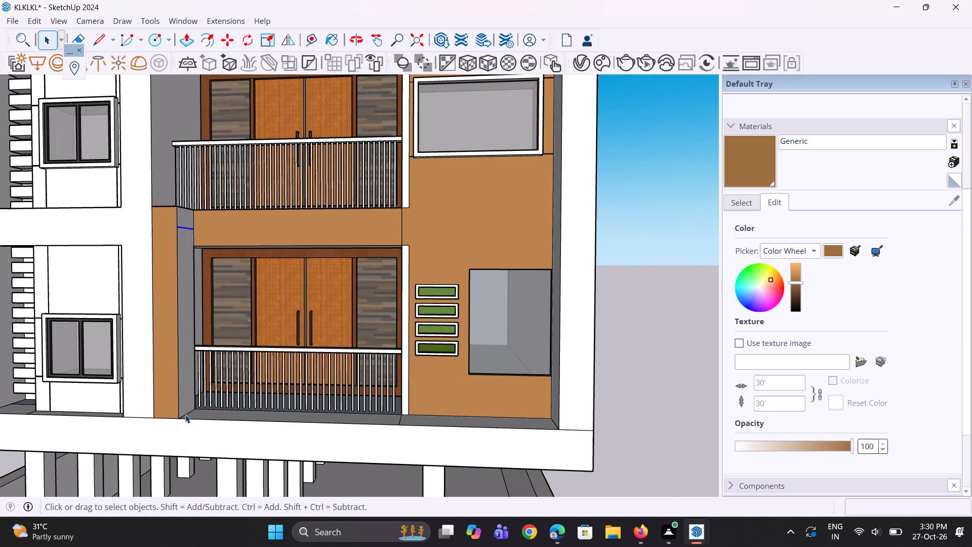
left_click(185, 414)
scroll(185, 418, "up", 3)
key("m")
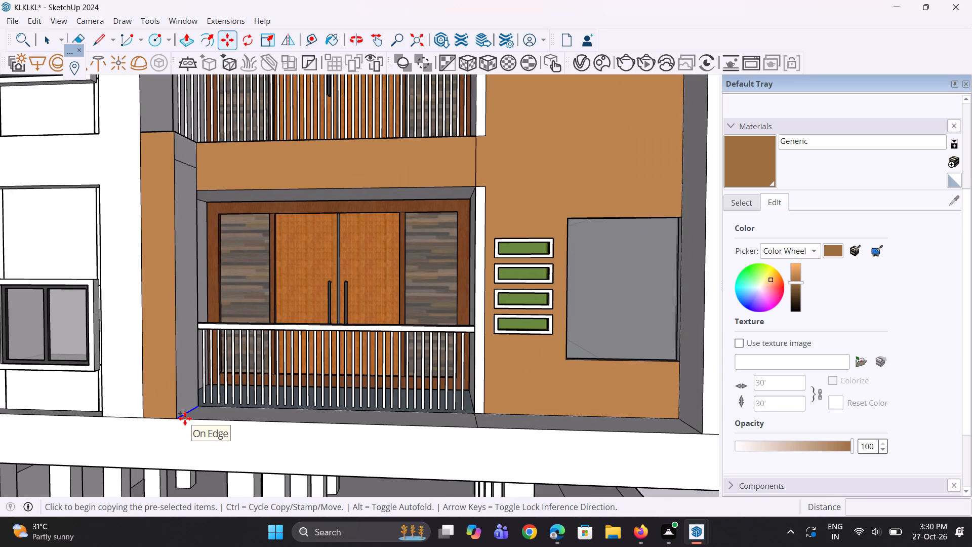
left_click(179, 420)
left_click(180, 389)
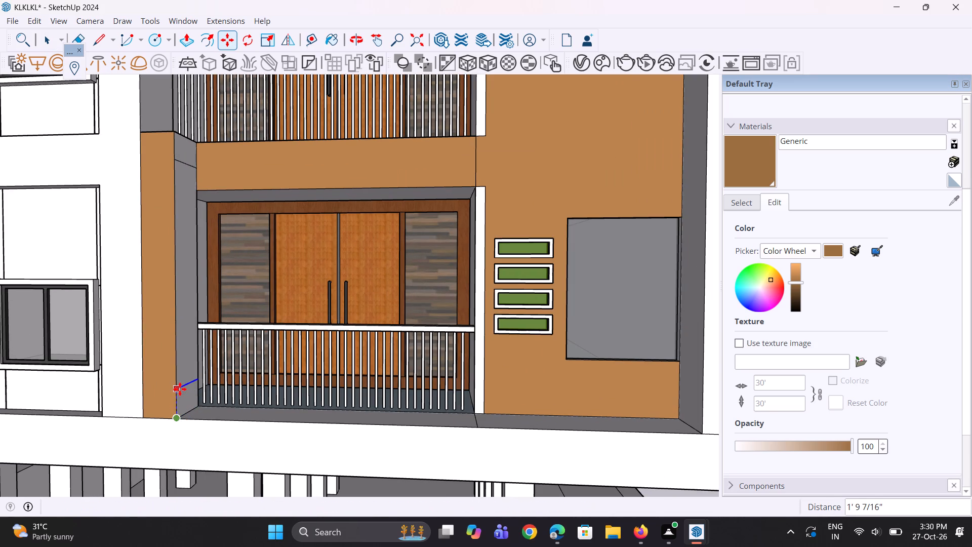
Push/Pull the lower strip of the column's inner side about 17' 9" across the balcony front to form a bottom band.
key("p")
left_click(191, 398)
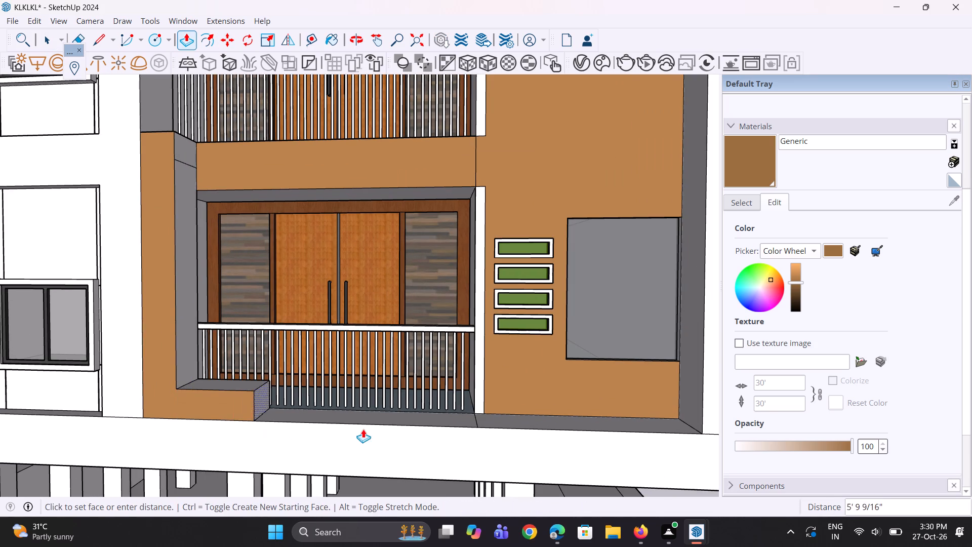
left_click(478, 328)
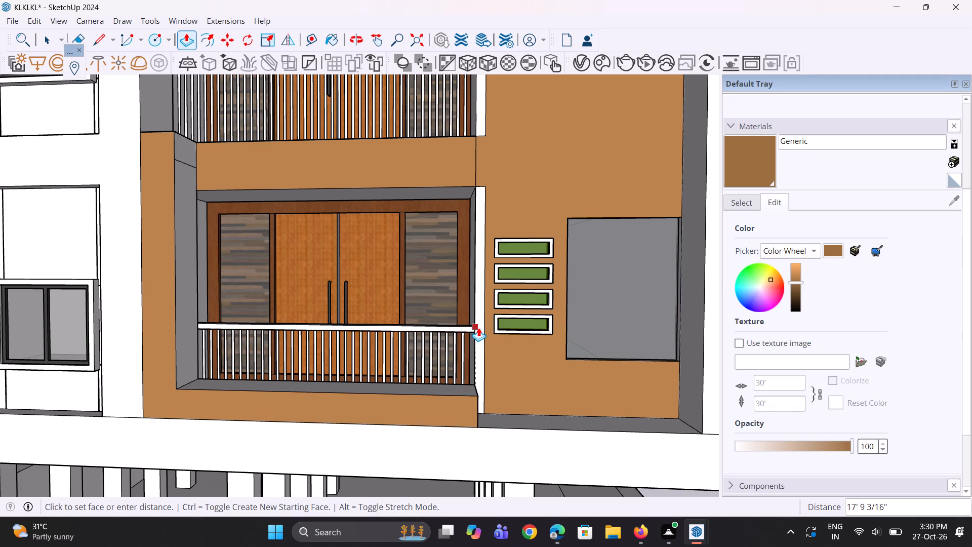
Push/Pull the upper strip of the column's inner side the same distance across the balcony front to form a top band.
scroll(478, 328, "down", 4)
scroll(431, 354, "down", 2)
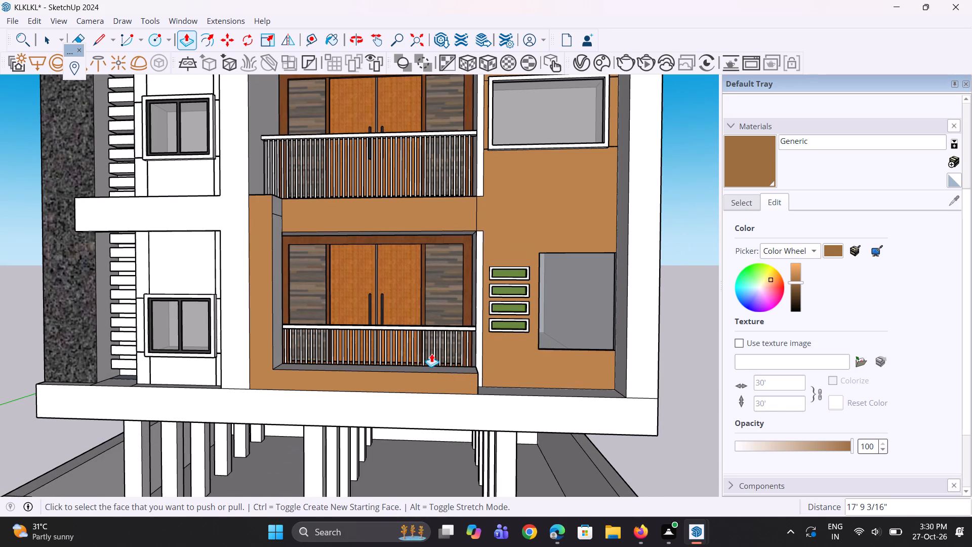
scroll(431, 354, "down", 1)
scroll(282, 205, "up", 2)
scroll(318, 228, "up", 7)
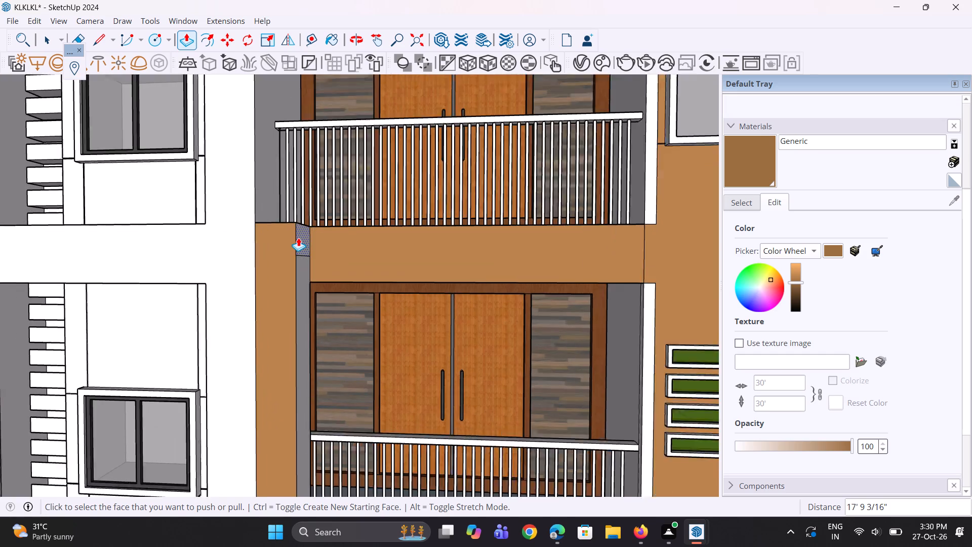
double_click(298, 238)
Paint the top band's underside, the column's inner side, the balcony ceiling and the bottom band's top face brown.
left_click(726, 160)
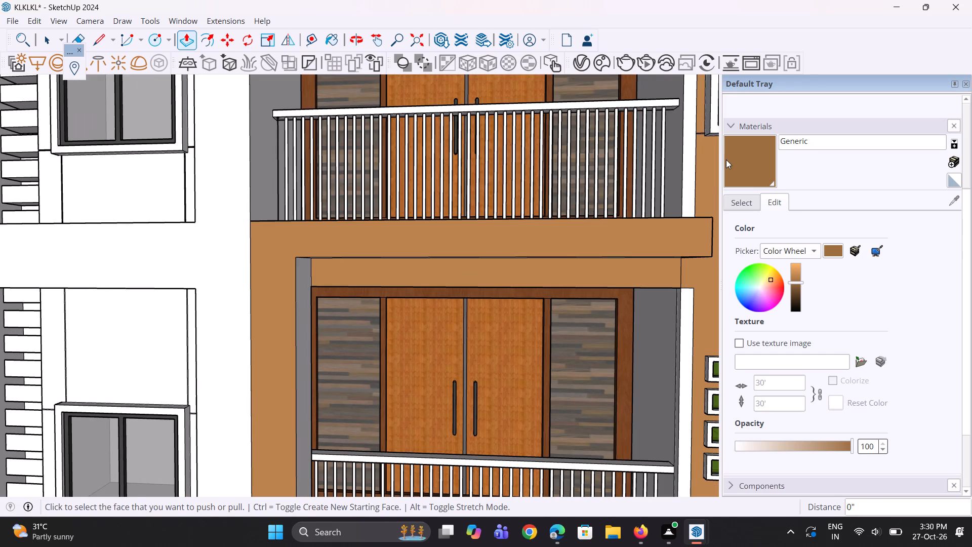
middle_click_drag(387, 351, 368, 249)
left_click(373, 225)
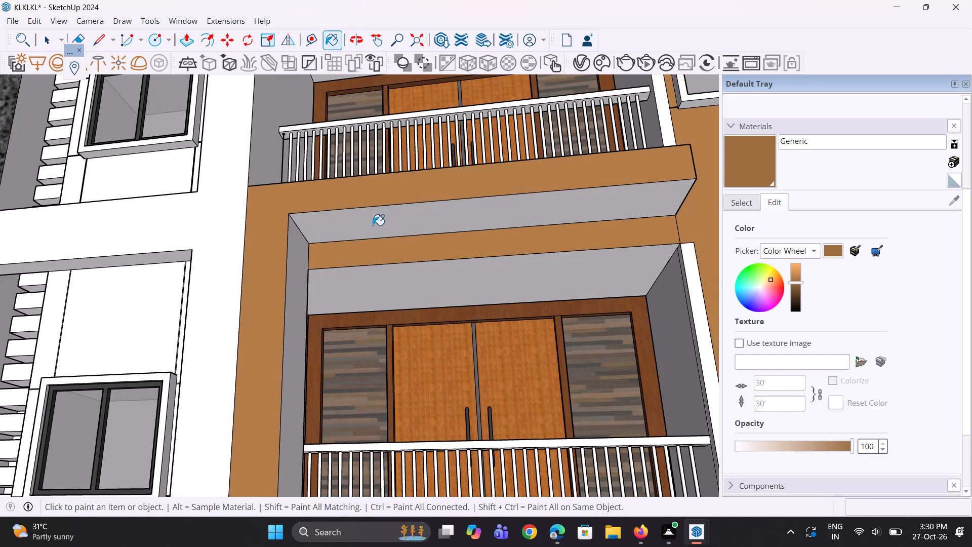
left_click(297, 291)
left_click(335, 288)
scroll(306, 252, "down", 4)
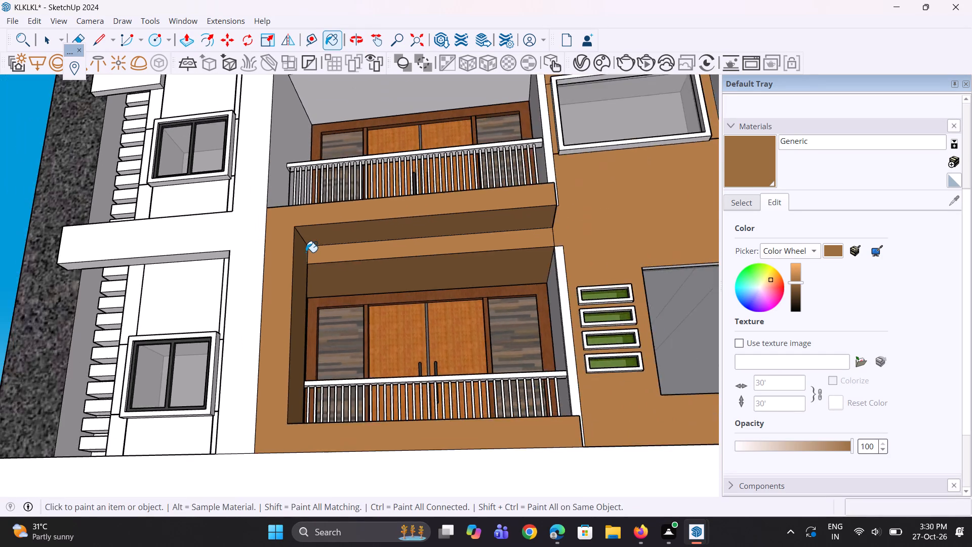
scroll(306, 252, "down", 4)
middle_click_drag(302, 293, 310, 403)
scroll(321, 384, "up", 4)
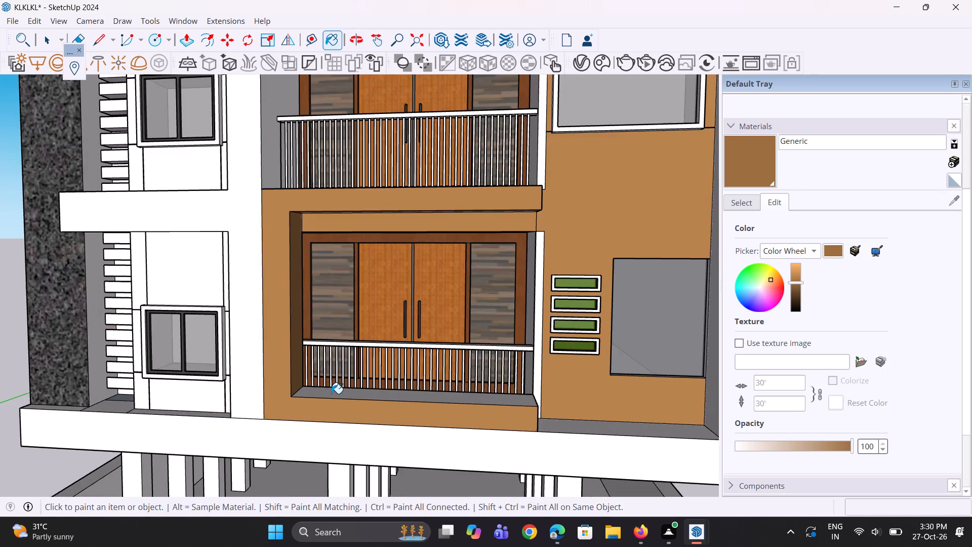
scroll(331, 394, "up", 2)
left_click(331, 394)
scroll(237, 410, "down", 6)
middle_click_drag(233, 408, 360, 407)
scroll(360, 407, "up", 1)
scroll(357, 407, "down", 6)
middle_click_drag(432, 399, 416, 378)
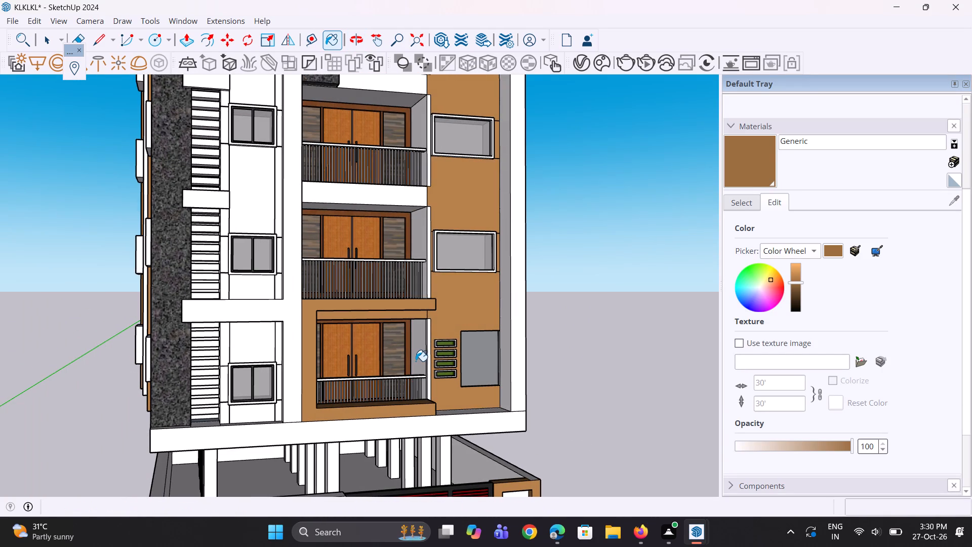
Push/Pull the ceiling face of the lowest front balcony upward about 1' 5".
scroll(416, 360, "up", 2)
middle_click_drag(416, 354, 407, 318)
scroll(354, 326, "up", 4)
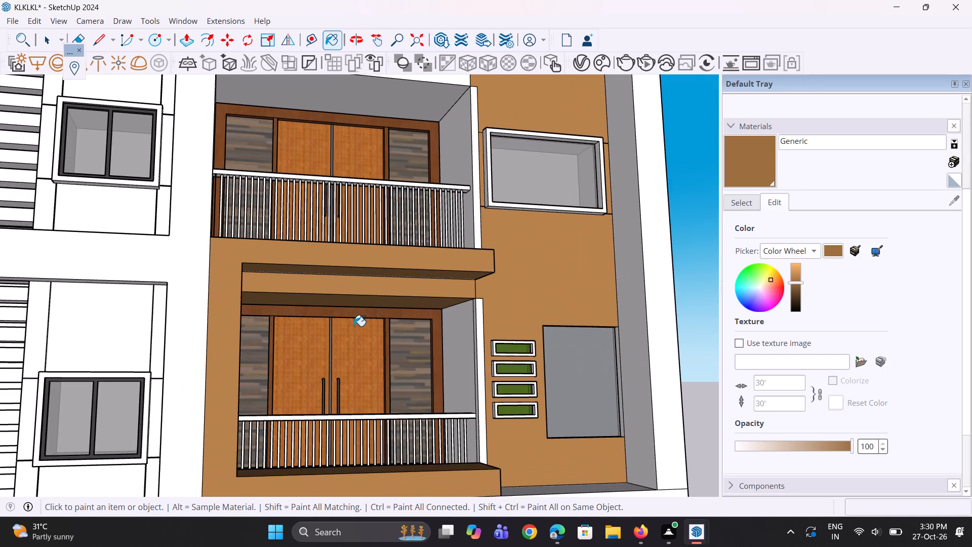
scroll(354, 327, "up", 2)
key("p")
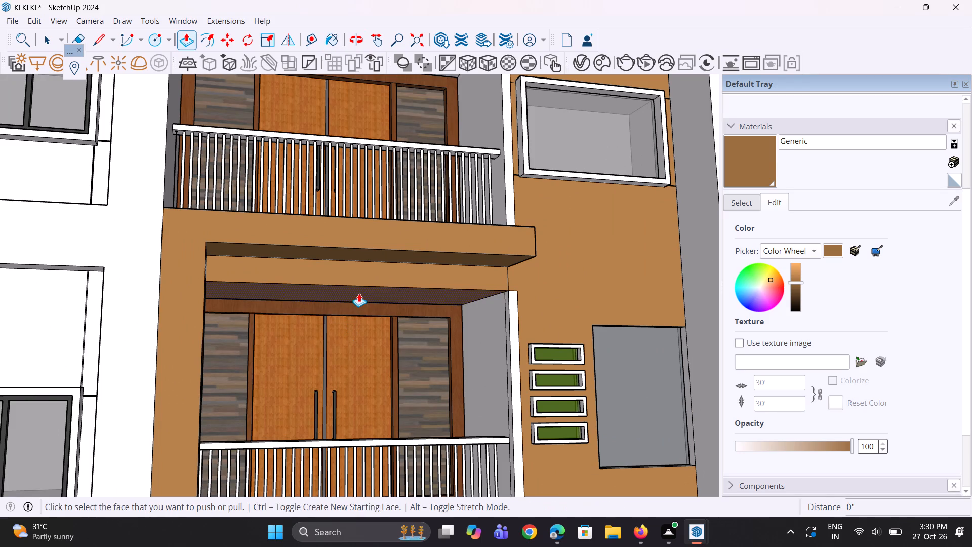
left_click(359, 291)
left_click(354, 260)
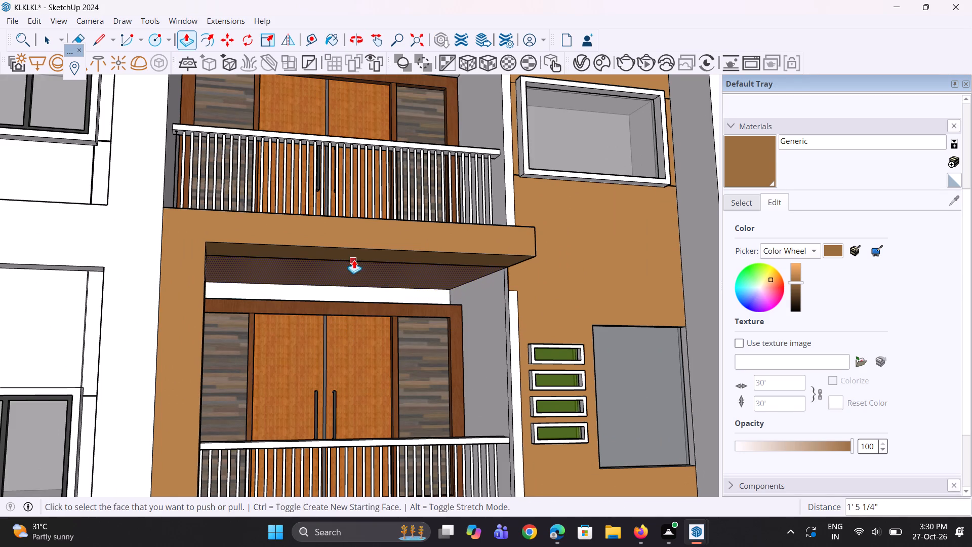
Draw a vertical line about 7' long down the compound wall's front, from the slotted end pillar's inner edge to the wall base.
middle_click_drag(344, 298, 313, 314)
scroll(313, 314, "down", 6)
middle_click_drag(337, 321, 307, 340)
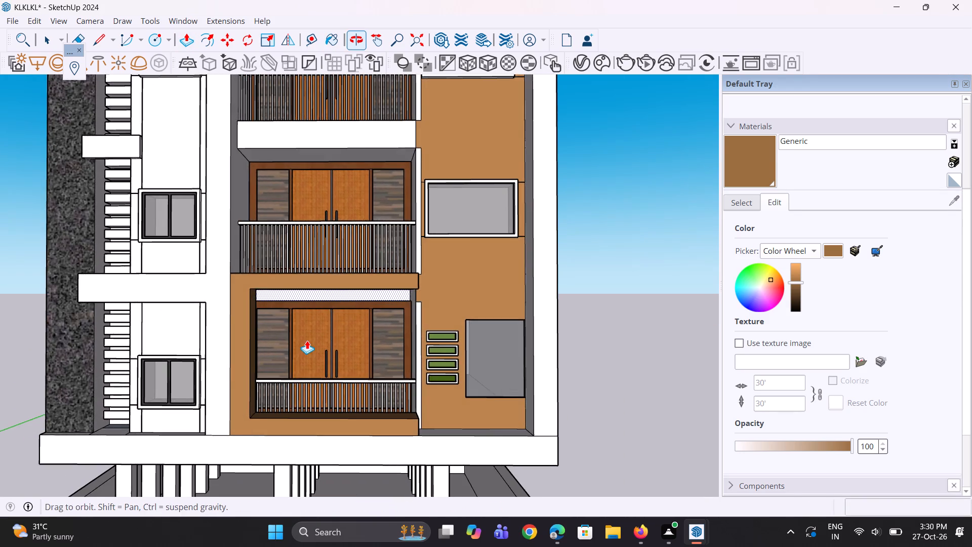
scroll(321, 331, "down", 5)
middle_click_drag(356, 354, 337, 358)
scroll(374, 394, "down", 3)
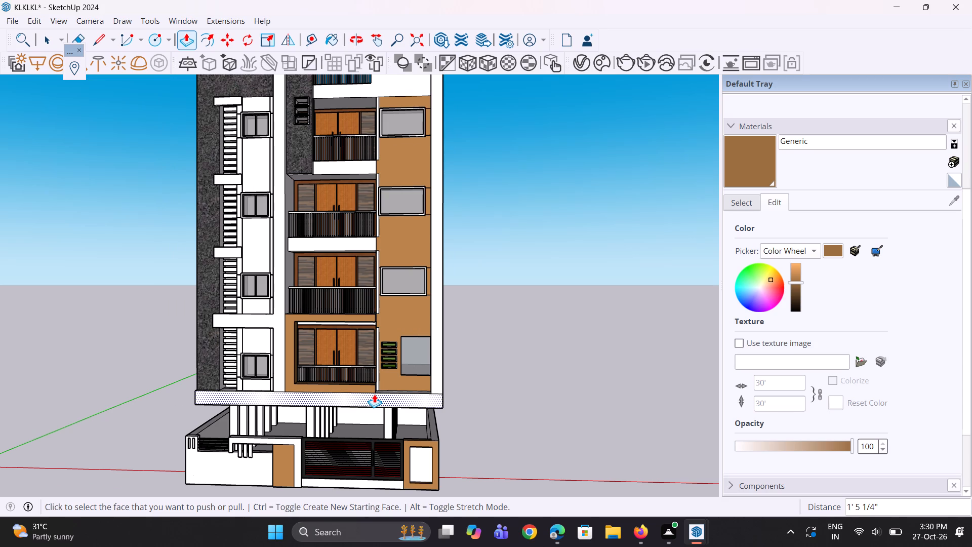
left_click(758, 167)
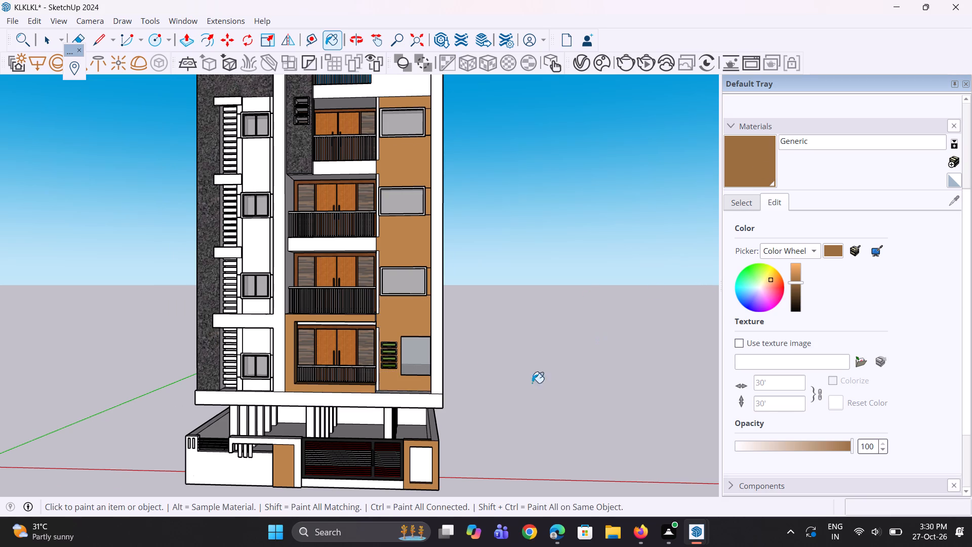
scroll(394, 446, "up", 2)
scroll(135, 480, "up", 7)
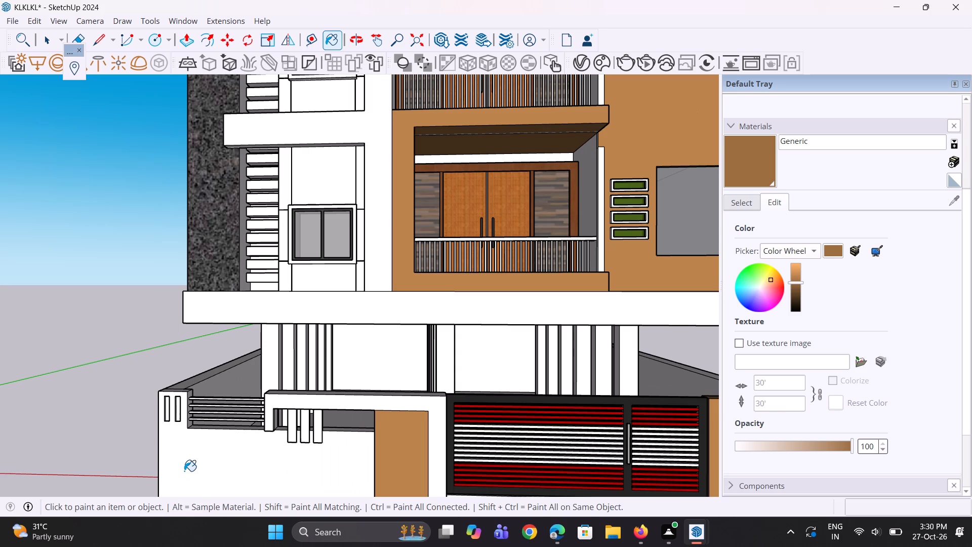
key("l")
scroll(205, 393, "down", 3)
scroll(195, 465, "up", 3)
scroll(207, 426, "up", 2)
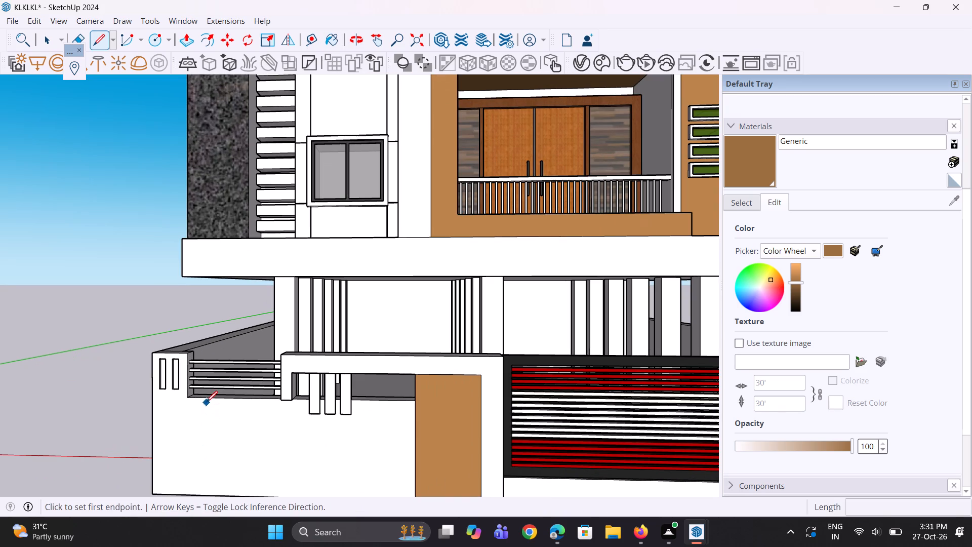
left_click(186, 398)
scroll(182, 418, "down", 4)
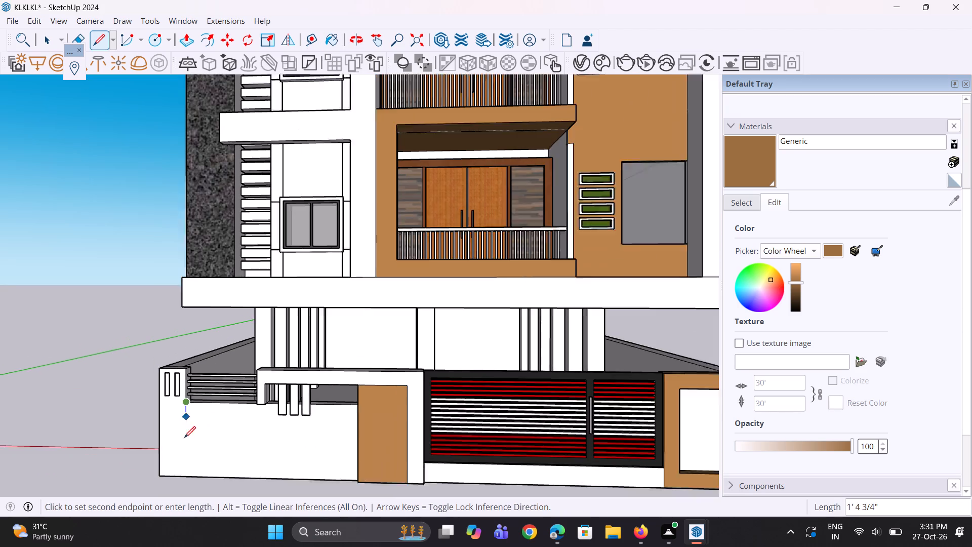
left_click(183, 475)
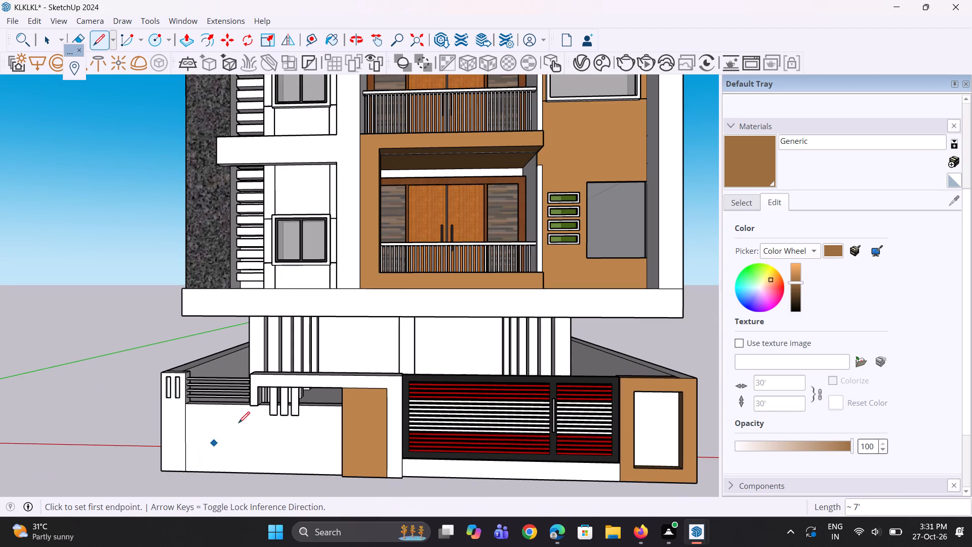
Paint the front face of the compound wall's slotted end pillar with the brown Generic material.
left_click(731, 170)
scroll(298, 454, "up", 3)
scroll(183, 425, "up", 2)
left_click(131, 432)
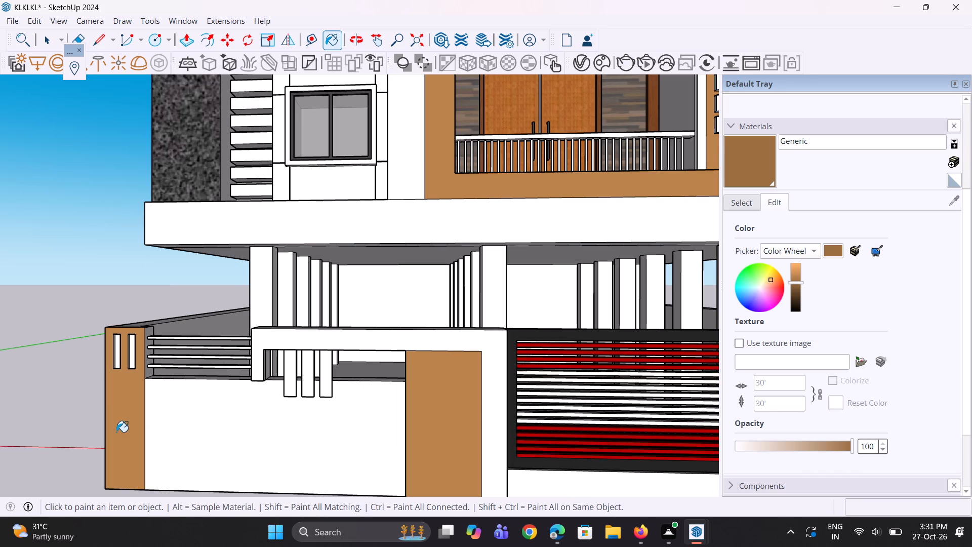
Paint the front faces of the three hanging vertical fins under the compound wall's white beam brown.
middle_click_drag(115, 432, 221, 421)
scroll(221, 421, "down", 7)
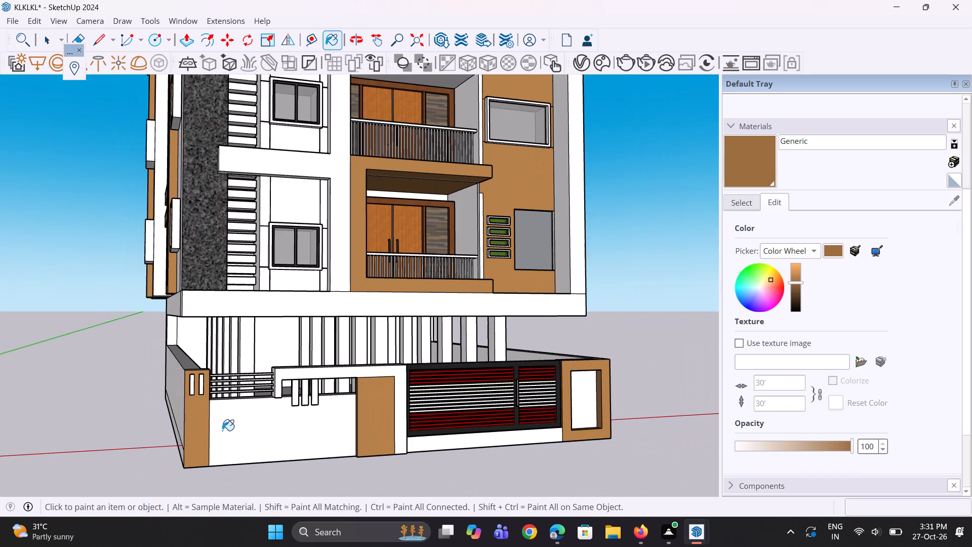
middle_click(242, 438)
scroll(264, 376, "up", 6)
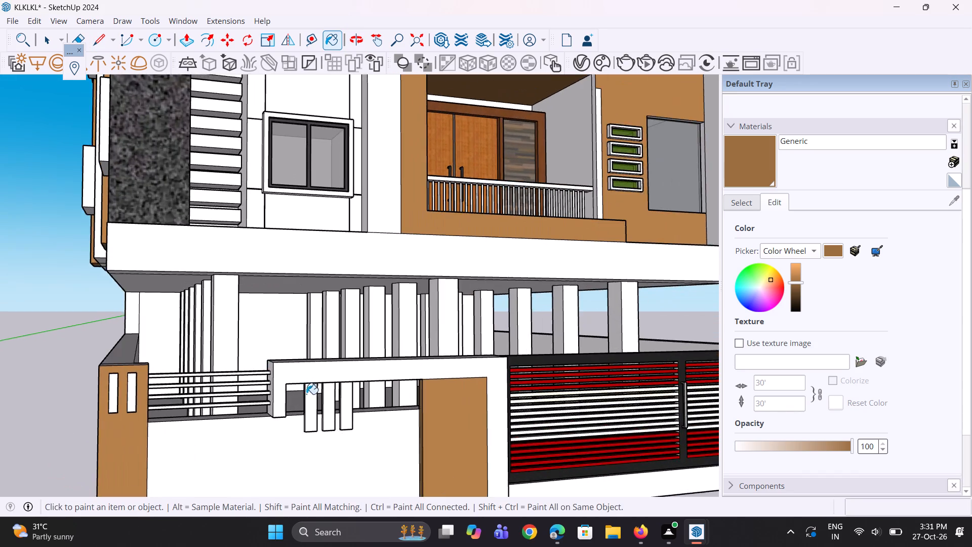
scroll(306, 394, "up", 4)
left_click(313, 414)
left_click(340, 410)
scroll(360, 409, "up", 3)
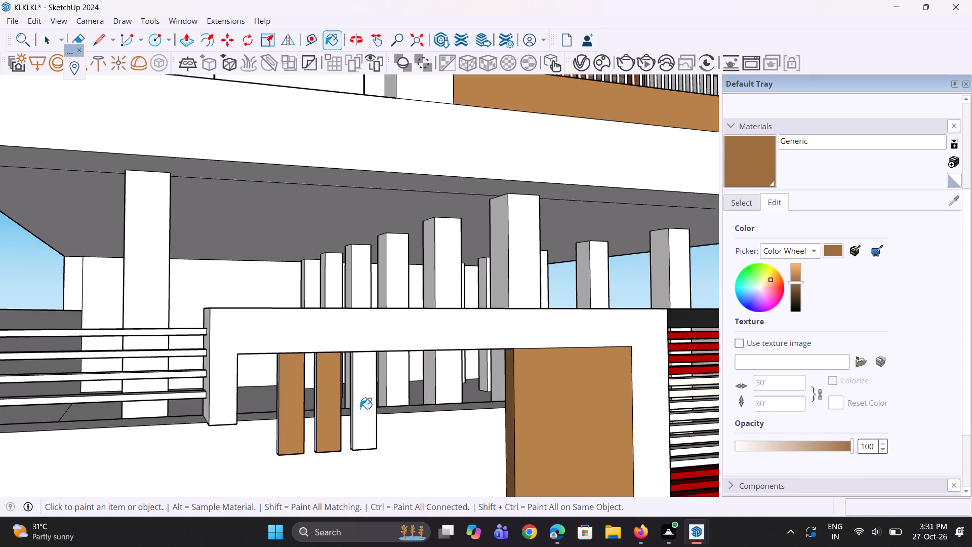
left_click(360, 409)
Paint both side faces of each of the three hanging fins brown.
middle_click_drag(357, 413, 408, 417)
scroll(350, 444, "up", 7)
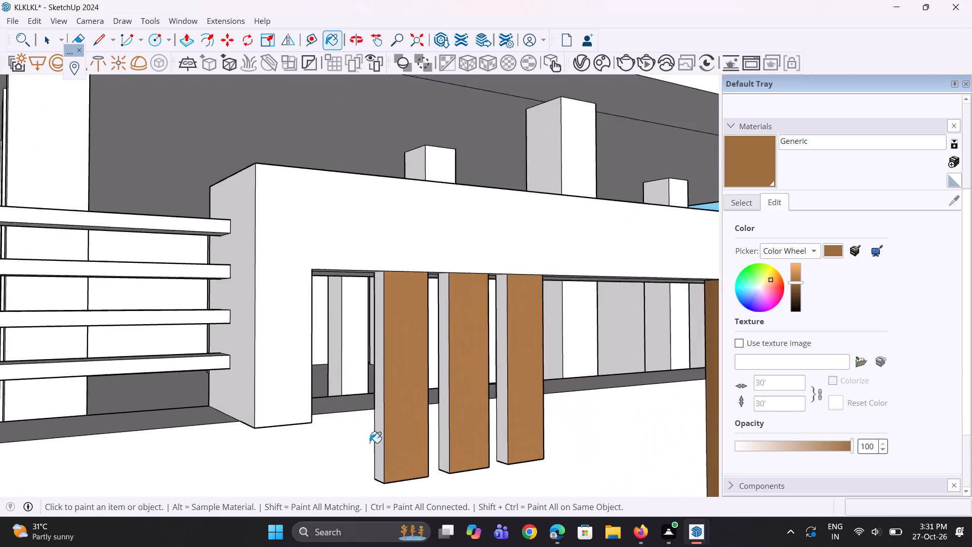
scroll(370, 443, "up", 2)
left_click(384, 437)
left_click(458, 418)
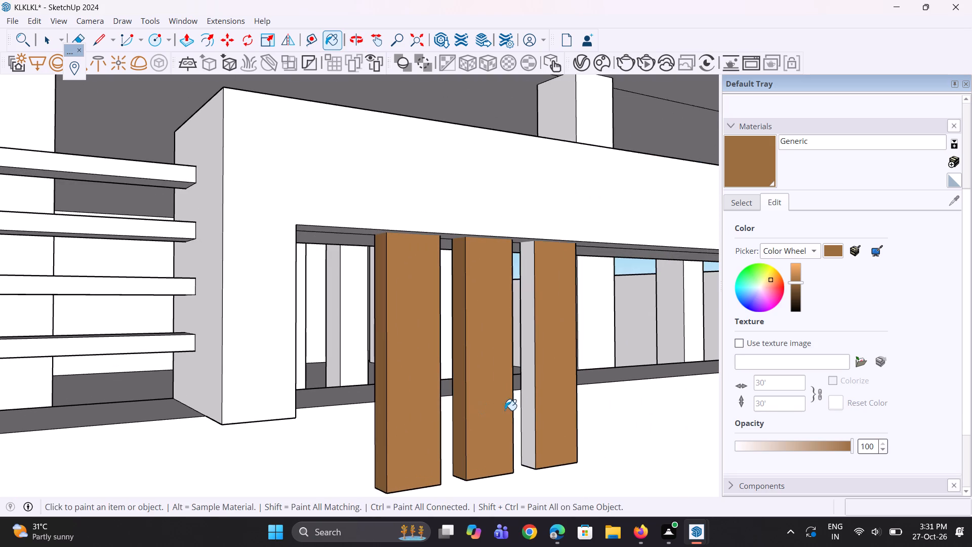
left_click(527, 414)
middle_click_drag(464, 429, 154, 397)
scroll(214, 359, "down", 4)
scroll(302, 376, "up", 5)
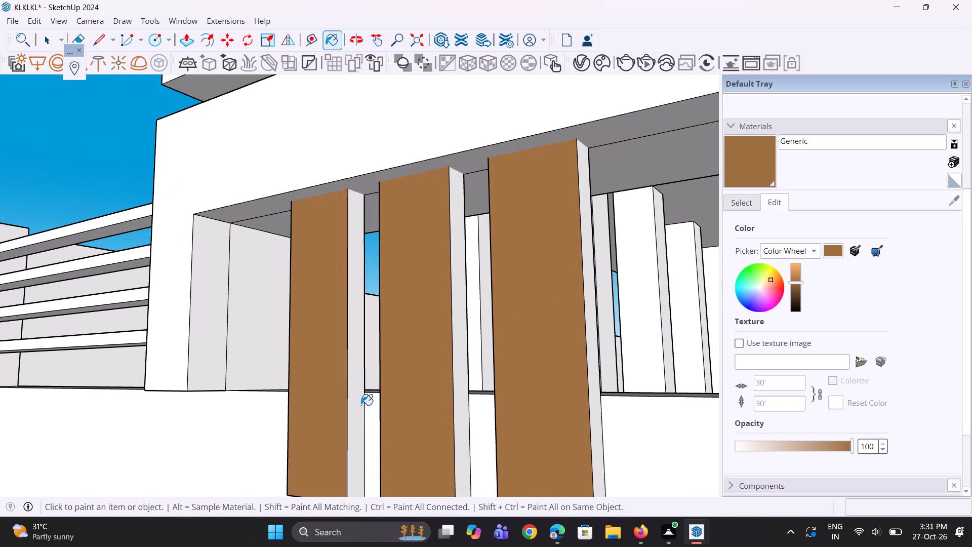
left_click(361, 405)
left_click(459, 398)
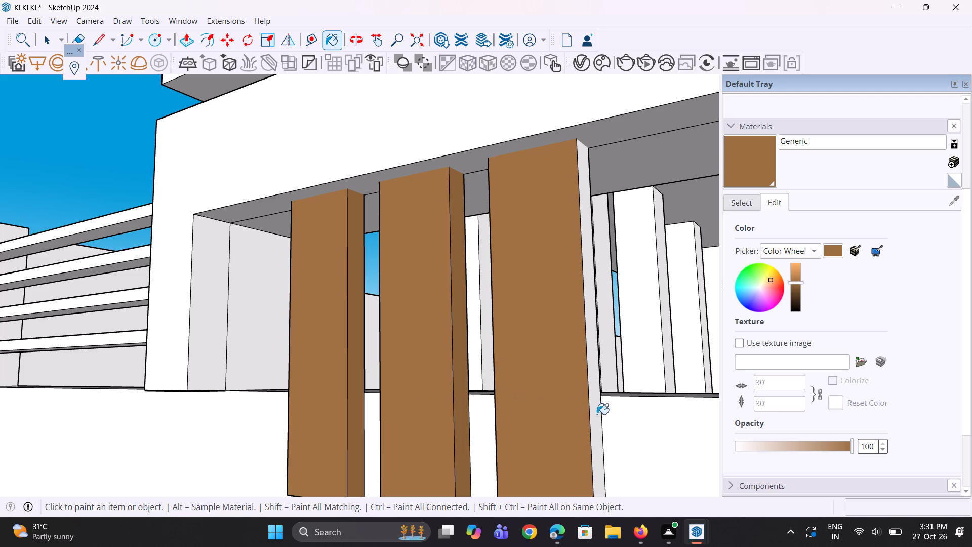
left_click(596, 417)
Paint the bottom end faces of the three hanging fins brown.
scroll(444, 392, "down", 4)
middle_click_drag(418, 390, 503, 192)
scroll(454, 274, "up", 3)
left_click(415, 316)
left_click(501, 288)
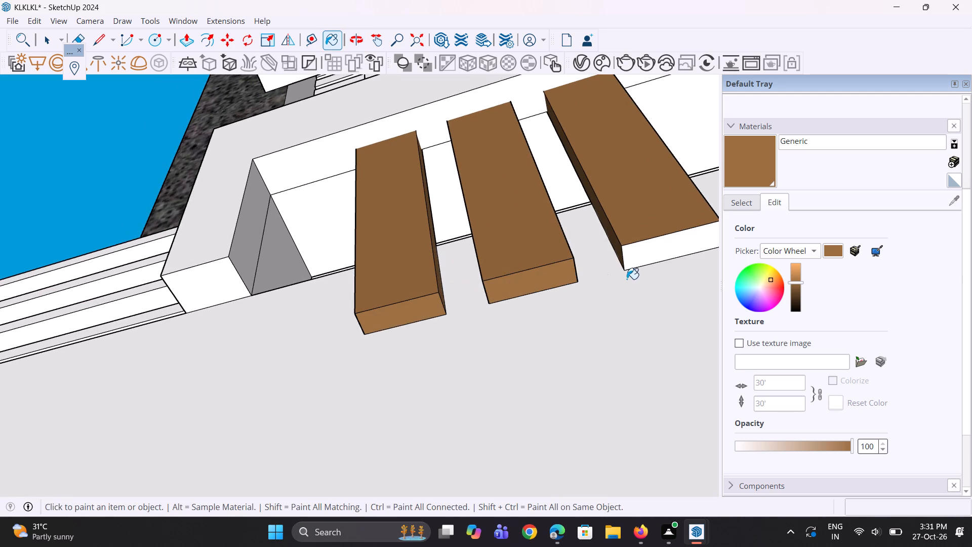
left_click(653, 258)
Examine the compound wall and the building's whole front elevation for surfaces still needing a finish.
scroll(416, 253, "down", 5)
scroll(361, 256, "down", 6)
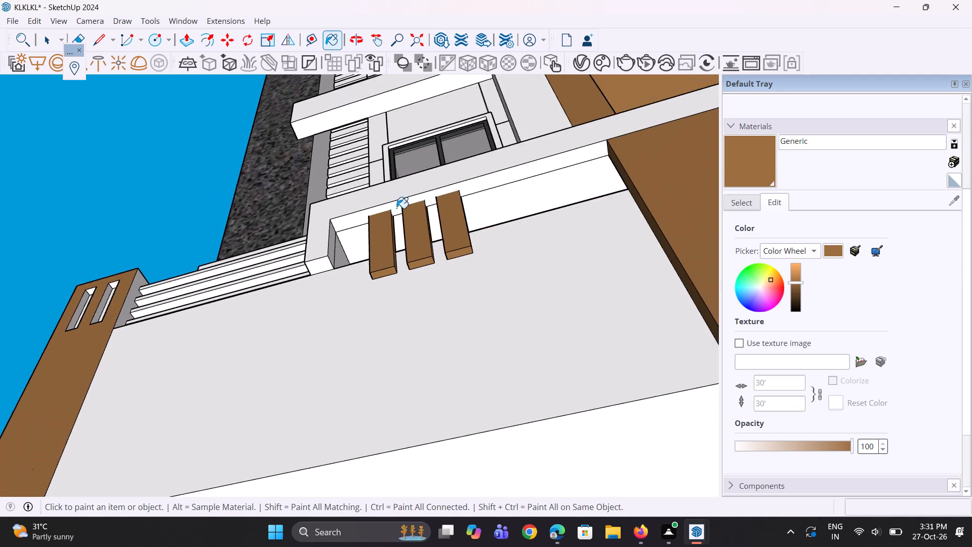
middle_click_drag(402, 186, 419, 331)
scroll(386, 290, "down", 6)
middle_click_drag(374, 290, 394, 367)
scroll(369, 341, "down", 5)
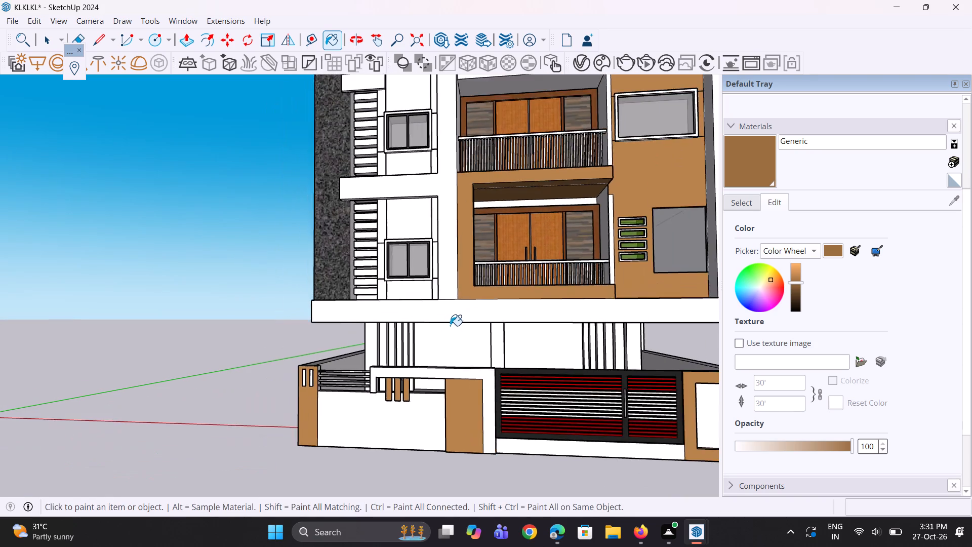
scroll(450, 326, "up", 3)
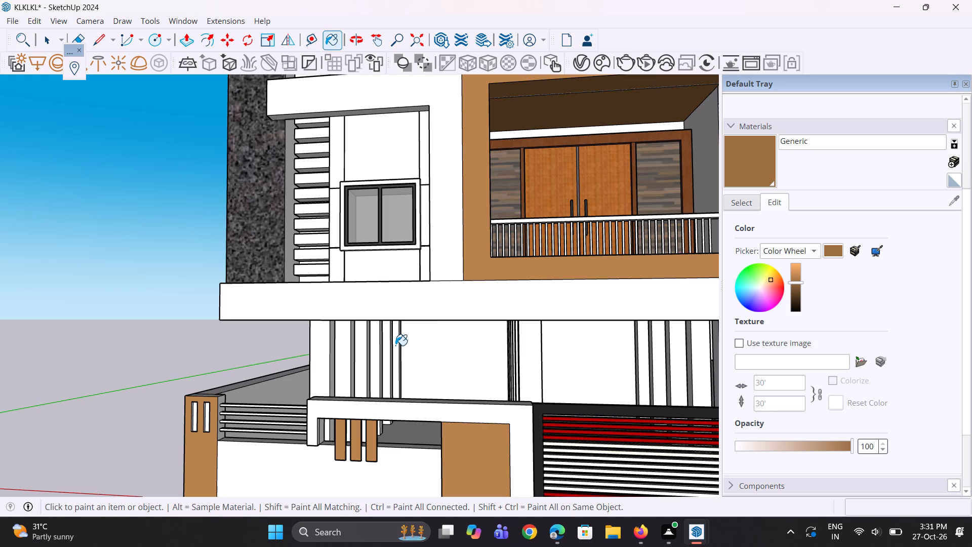
scroll(395, 345, "down", 9)
middle_click_drag(392, 349, 380, 346)
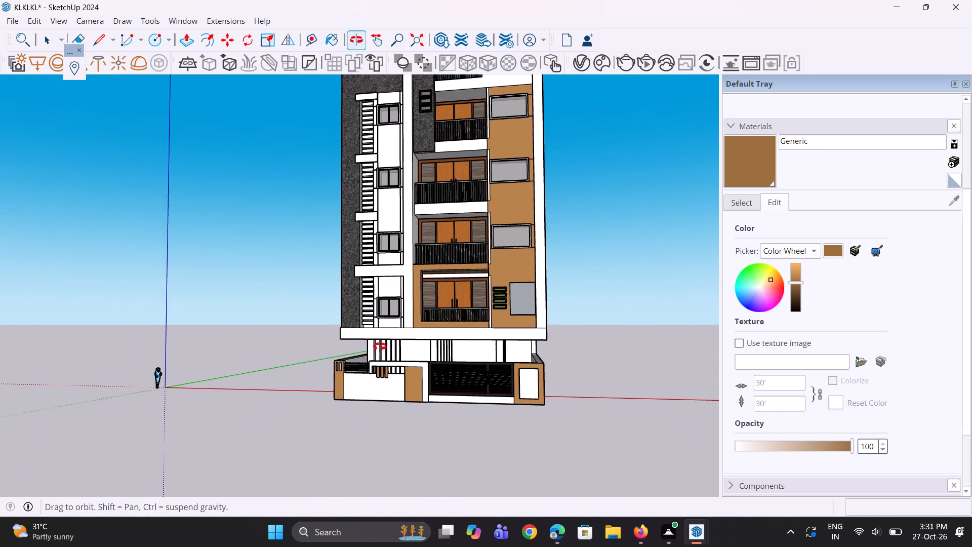
middle_click_drag(380, 346, 379, 346)
scroll(379, 346, "down", 10)
middle_click_drag(384, 333, 395, 304)
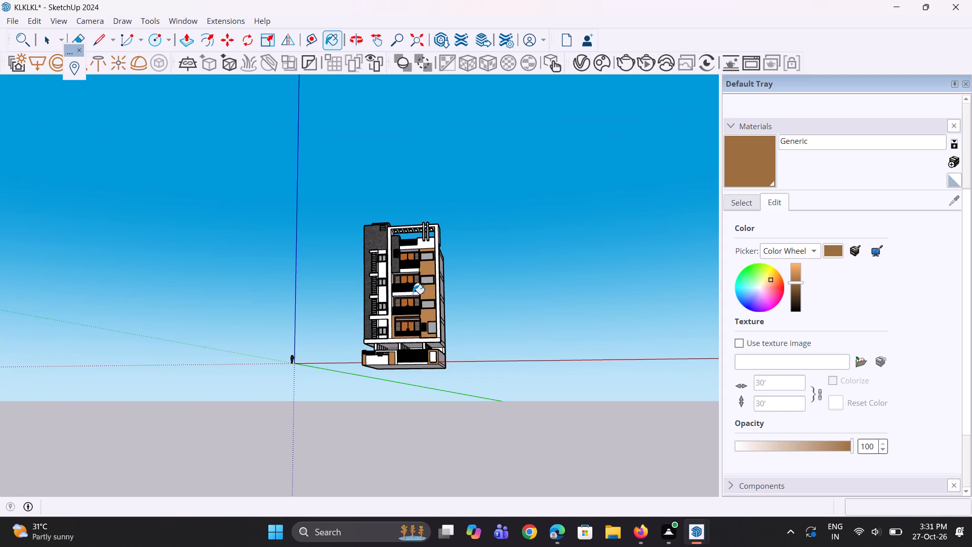
scroll(452, 252, "up", 2)
scroll(404, 289, "up", 7)
middle_click(418, 331)
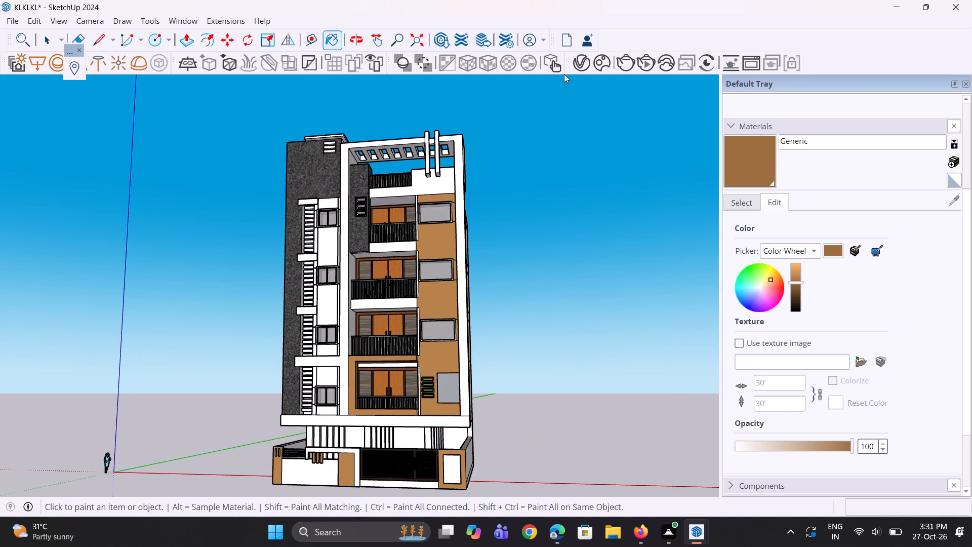
Create a new Generic V-Ray material and set its diffuse colour to a light cream-beige.
left_click_drag(579, 77, 579, 72)
left_click(579, 64)
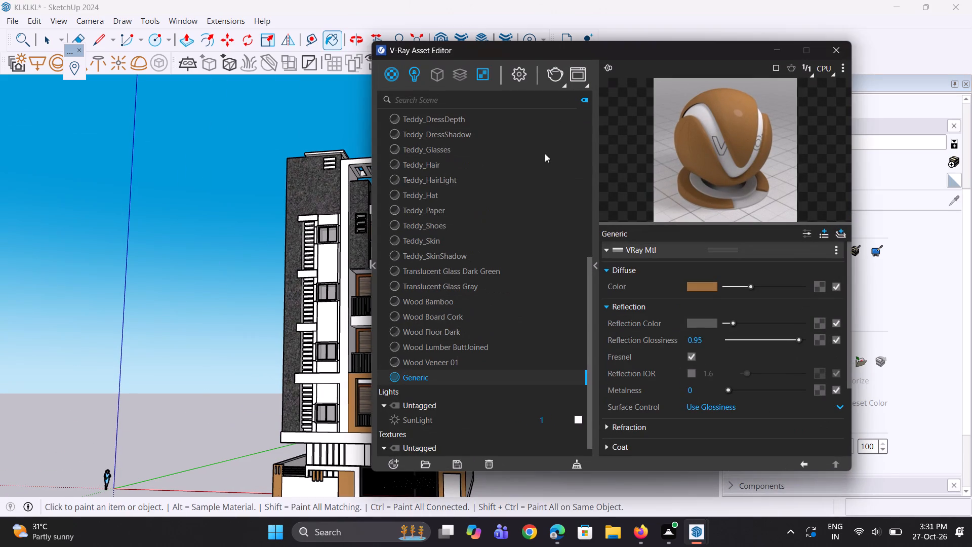
right_click(391, 81)
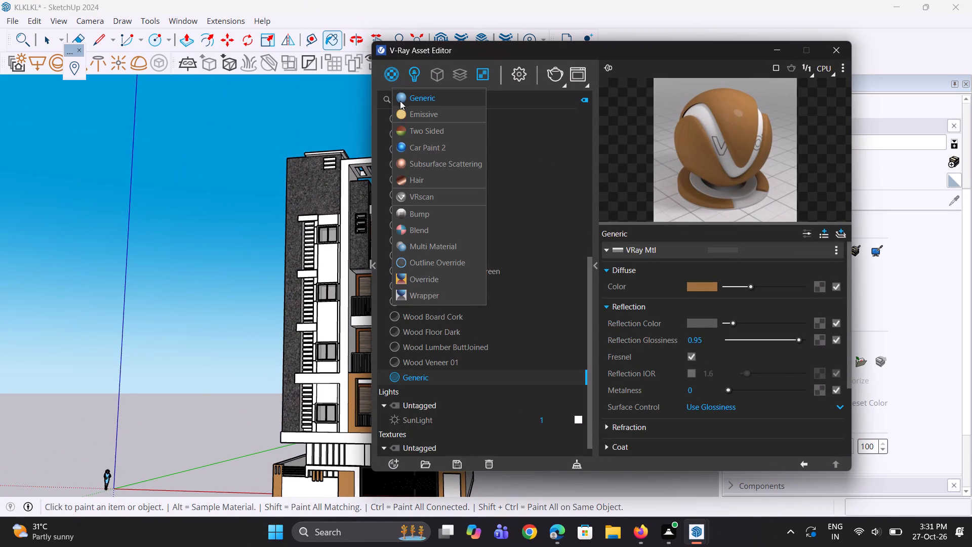
left_click(400, 101)
left_click(697, 286)
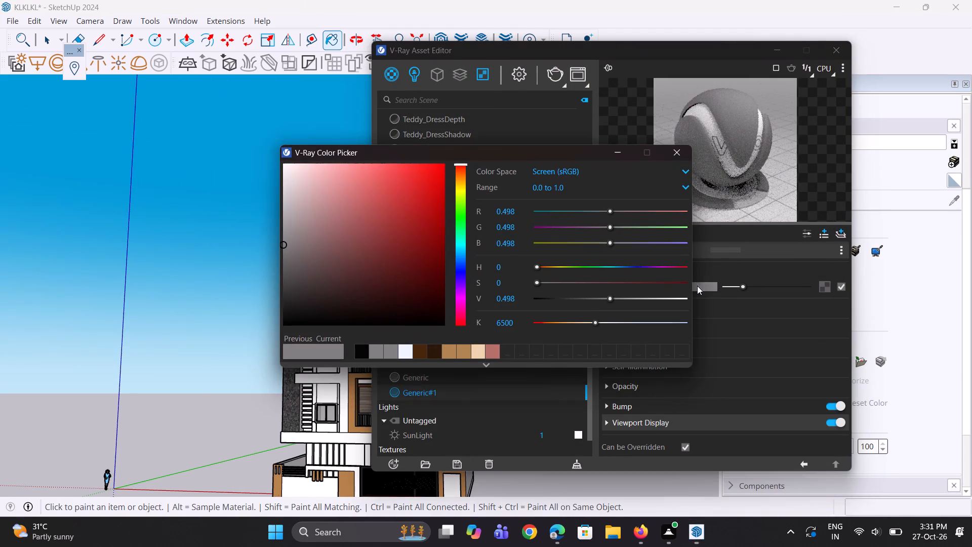
left_click_drag(330, 232, 301, 206)
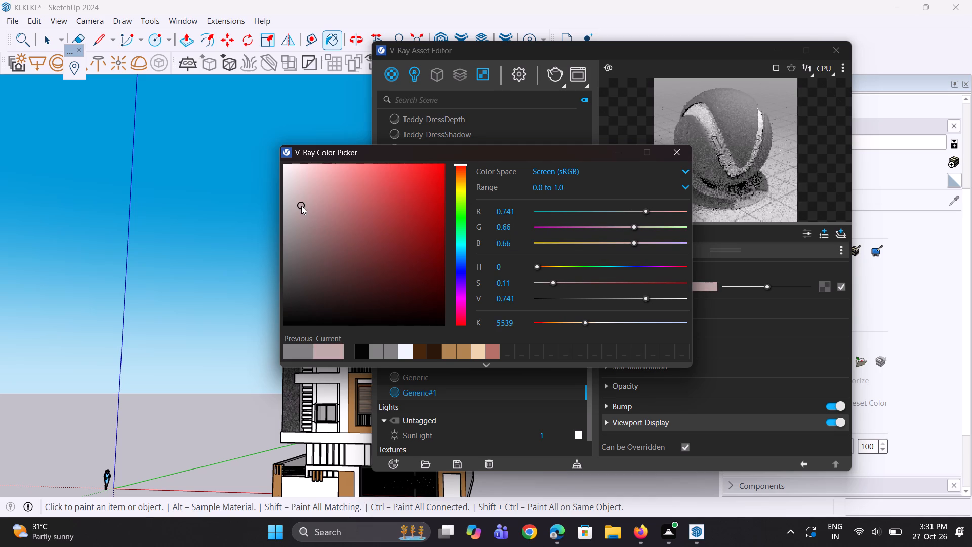
left_click_drag(301, 206, 302, 189)
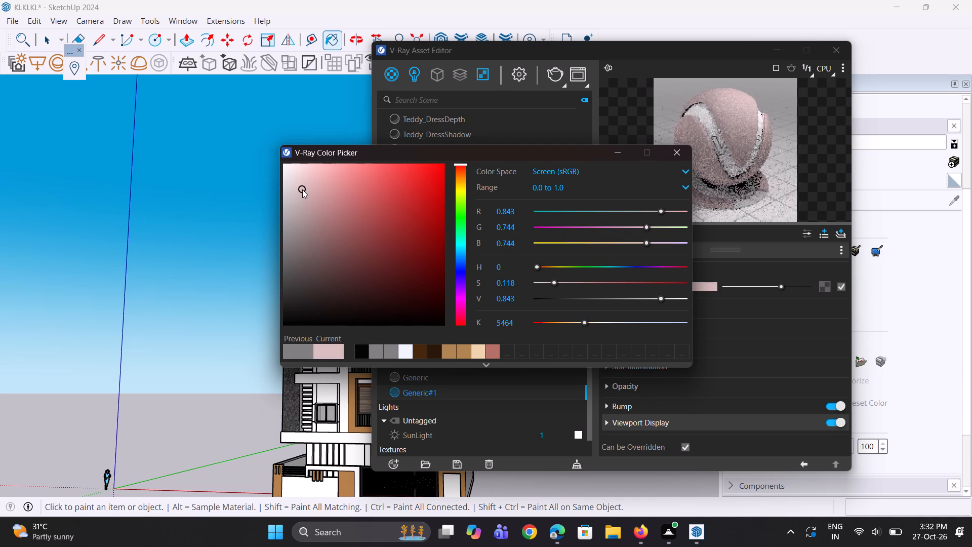
left_click_drag(302, 189, 302, 192)
left_click_drag(460, 162, 464, 174)
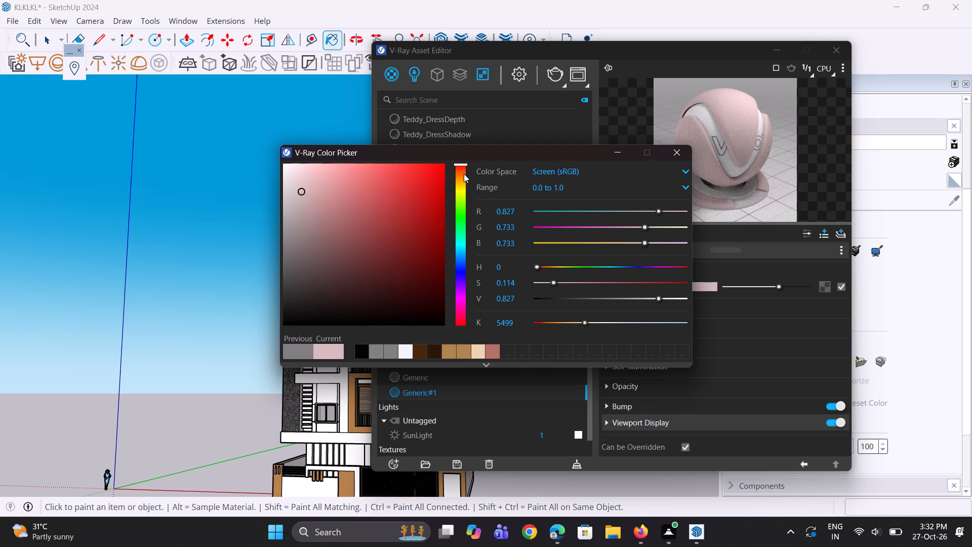
left_click(463, 185)
left_click_drag(462, 185, 462, 180)
left_click_drag(370, 179, 316, 178)
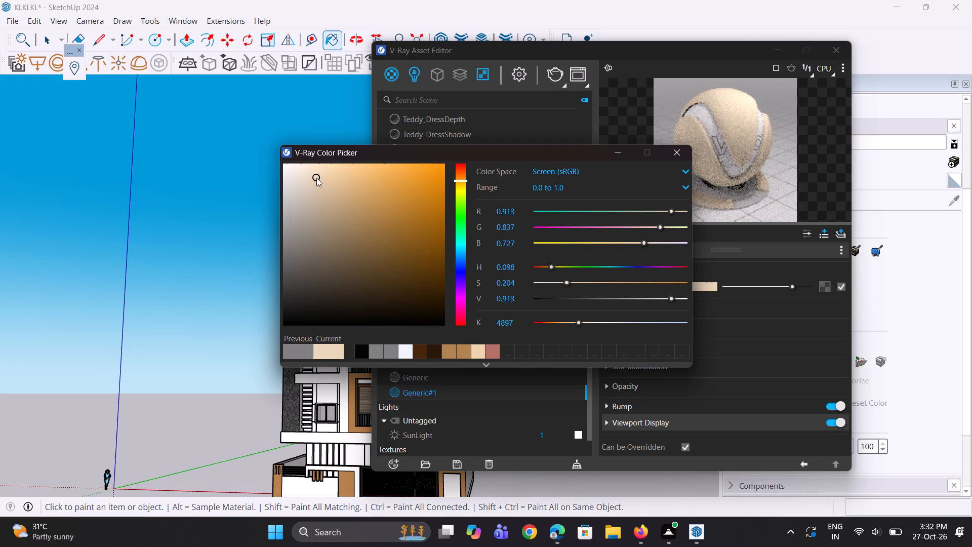
left_click_drag(316, 178, 320, 176)
left_click(619, 153)
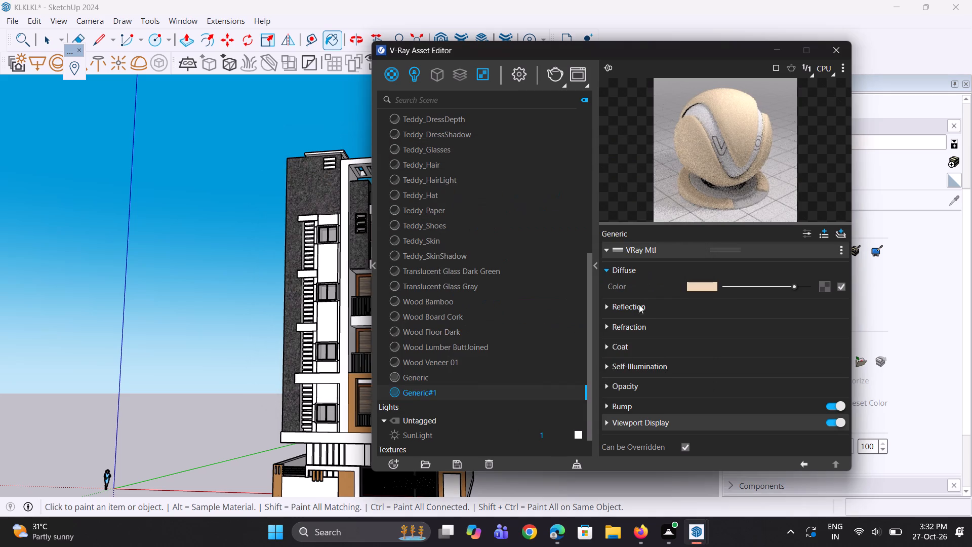
Set the new cream material's reflection colour to dark grey and its reflection glossiness to 0.95.
left_click(639, 310)
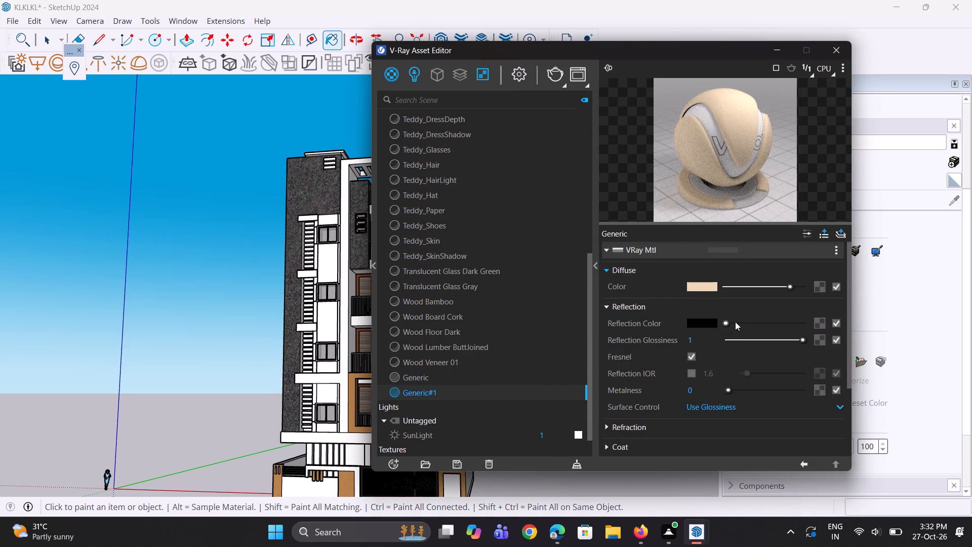
left_click(735, 322)
left_click_drag(701, 334, 670, 342)
type("0.95")
key("Return")
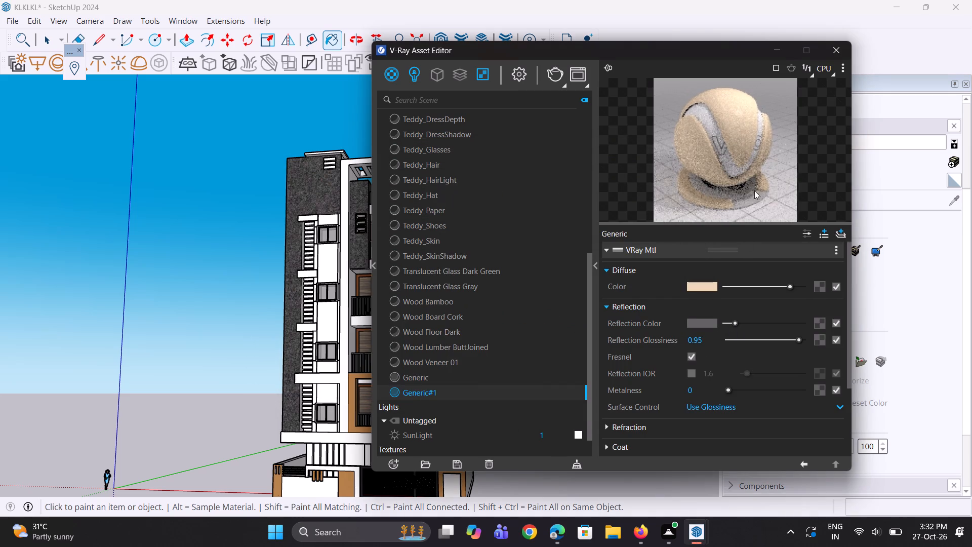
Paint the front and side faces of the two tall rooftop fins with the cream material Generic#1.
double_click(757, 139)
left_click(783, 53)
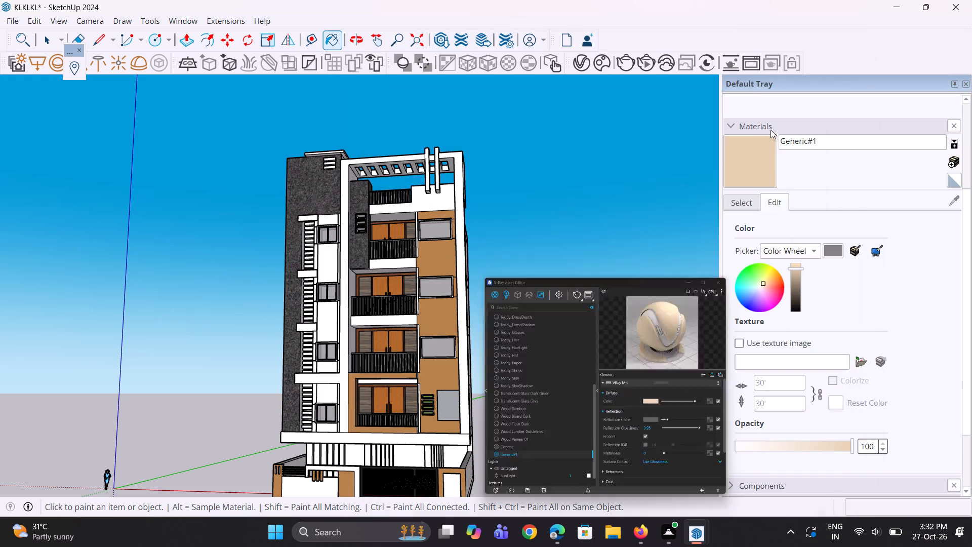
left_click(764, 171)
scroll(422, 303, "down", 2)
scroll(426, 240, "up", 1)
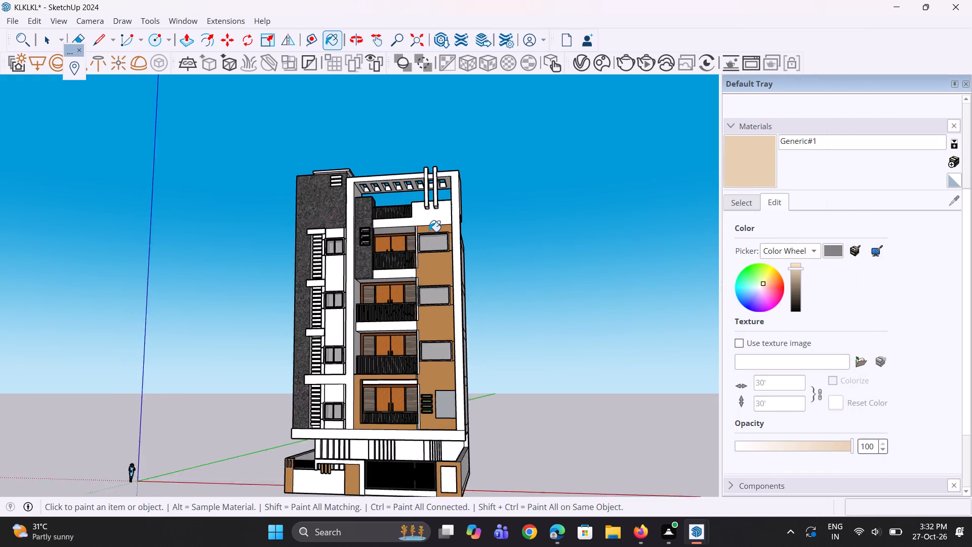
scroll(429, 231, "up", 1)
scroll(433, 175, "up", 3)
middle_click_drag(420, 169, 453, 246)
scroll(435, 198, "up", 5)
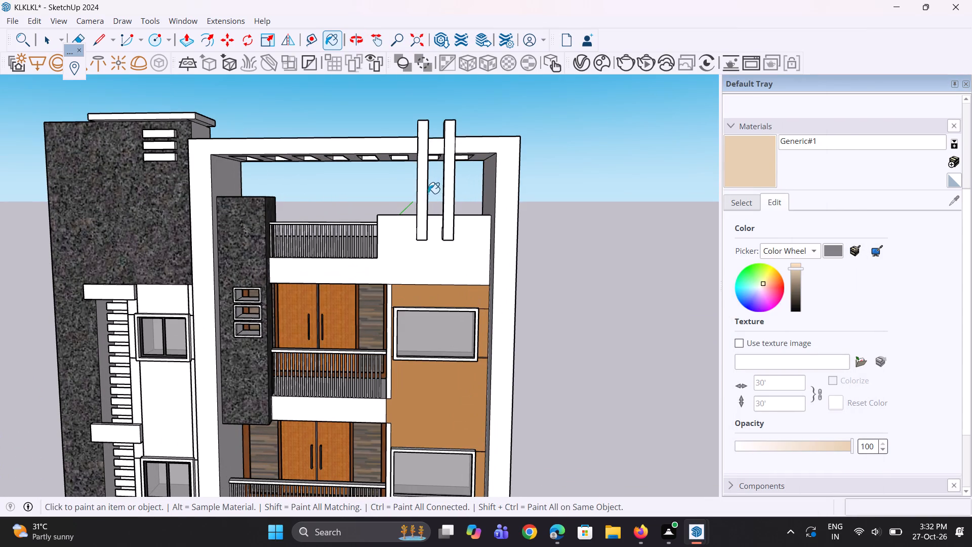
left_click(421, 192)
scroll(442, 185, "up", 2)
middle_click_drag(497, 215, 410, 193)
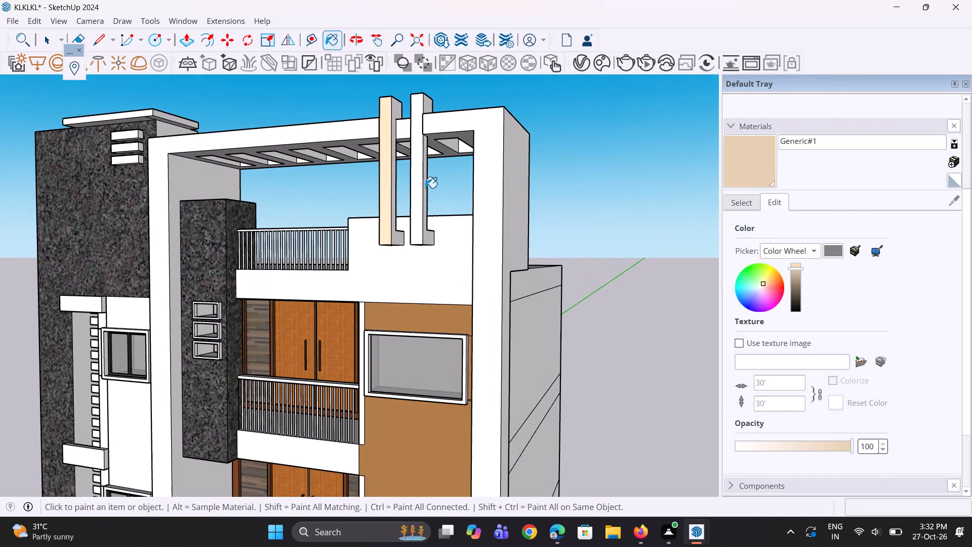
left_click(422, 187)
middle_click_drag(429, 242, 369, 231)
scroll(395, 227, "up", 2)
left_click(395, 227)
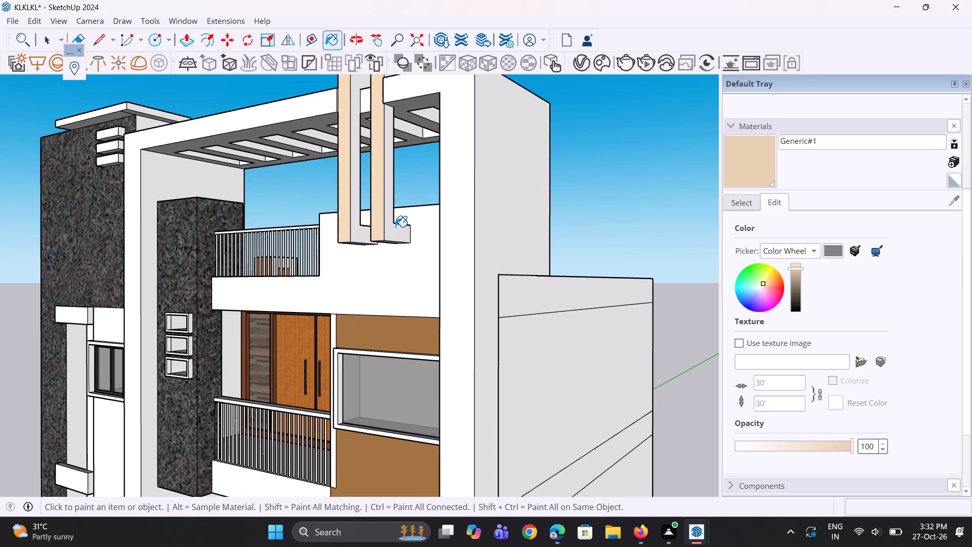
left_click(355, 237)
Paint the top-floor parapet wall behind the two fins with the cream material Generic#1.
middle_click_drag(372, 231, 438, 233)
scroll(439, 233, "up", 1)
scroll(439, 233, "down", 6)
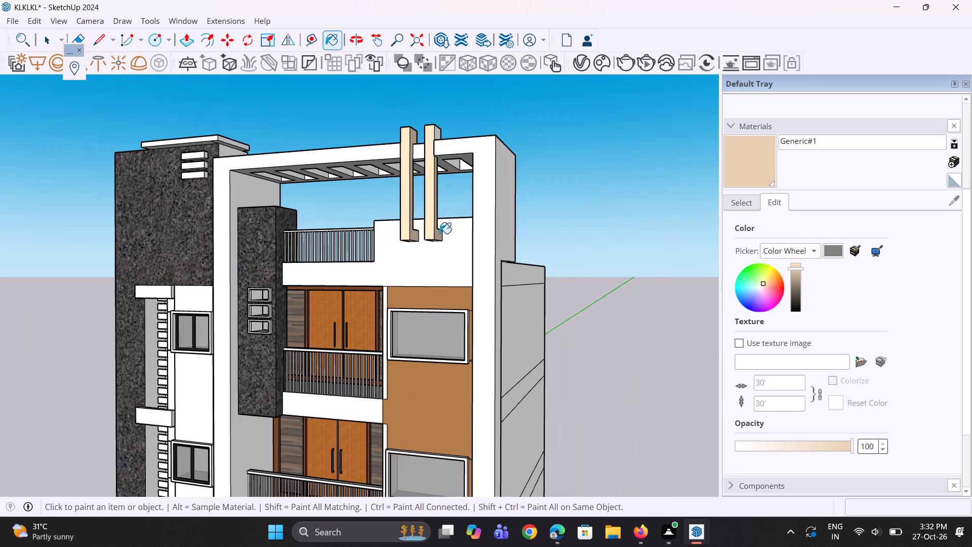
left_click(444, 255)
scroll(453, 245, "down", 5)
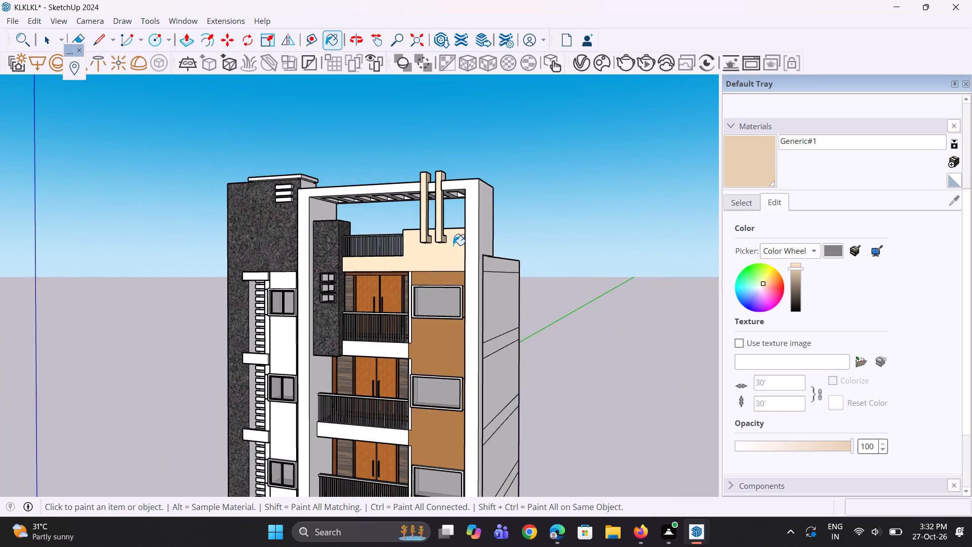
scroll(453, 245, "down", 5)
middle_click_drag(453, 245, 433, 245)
Create another Generic V-Ray material and set its reflection colour to dark grey.
left_click(576, 66)
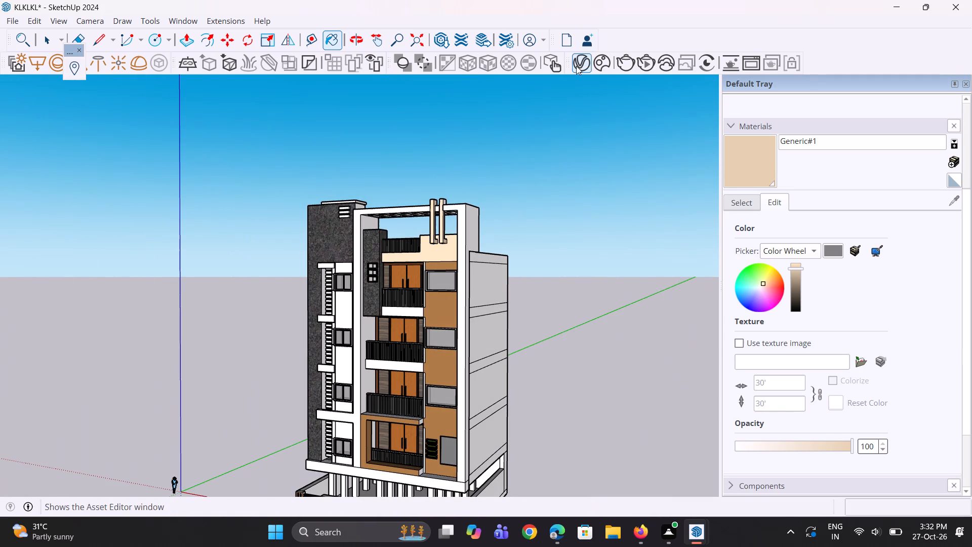
right_click(397, 73)
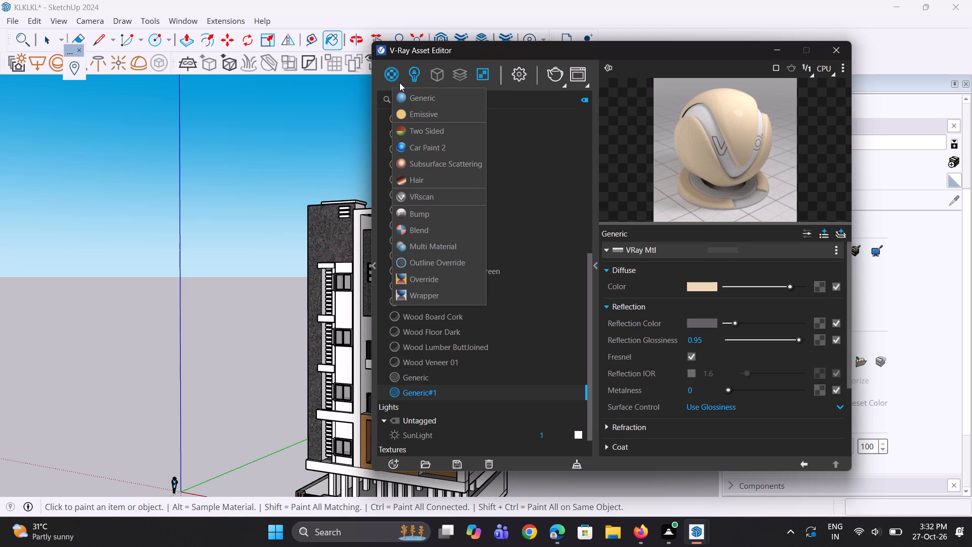
left_click(401, 95)
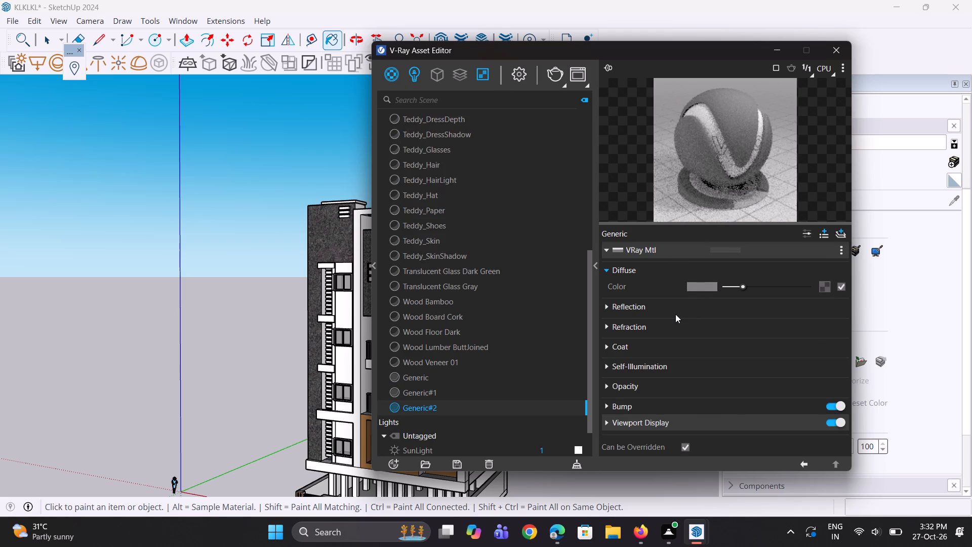
left_click(675, 314)
left_click_drag(726, 322, 734, 325)
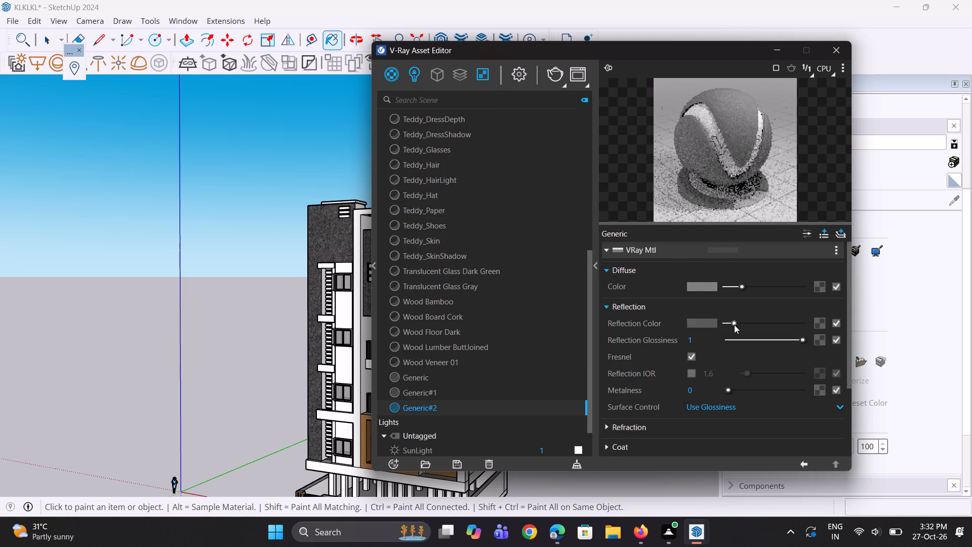
left_click_drag(734, 325, 735, 325)
Lighten the new material's diffuse colour to a very light grey.
left_click(740, 291)
left_click(740, 280)
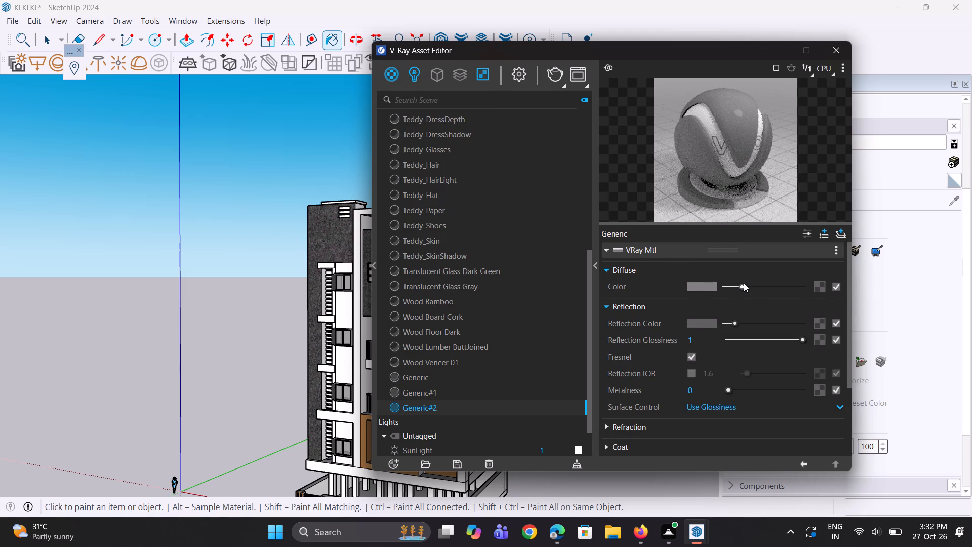
left_click_drag(744, 283, 777, 293)
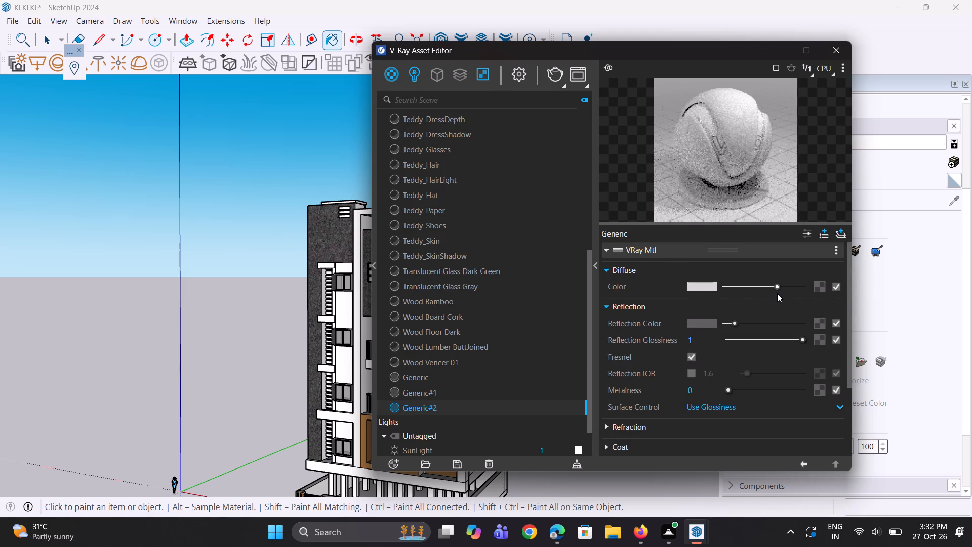
left_click_drag(777, 293, 772, 293)
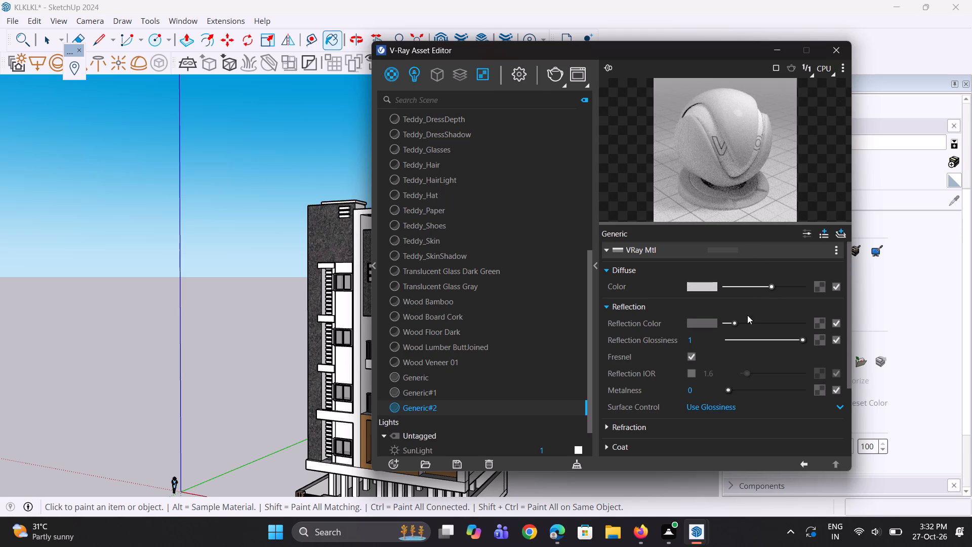
Set the new material's reflection glossiness to 0.95.
left_click_drag(706, 338, 665, 334)
type("0.95")
key("Return")
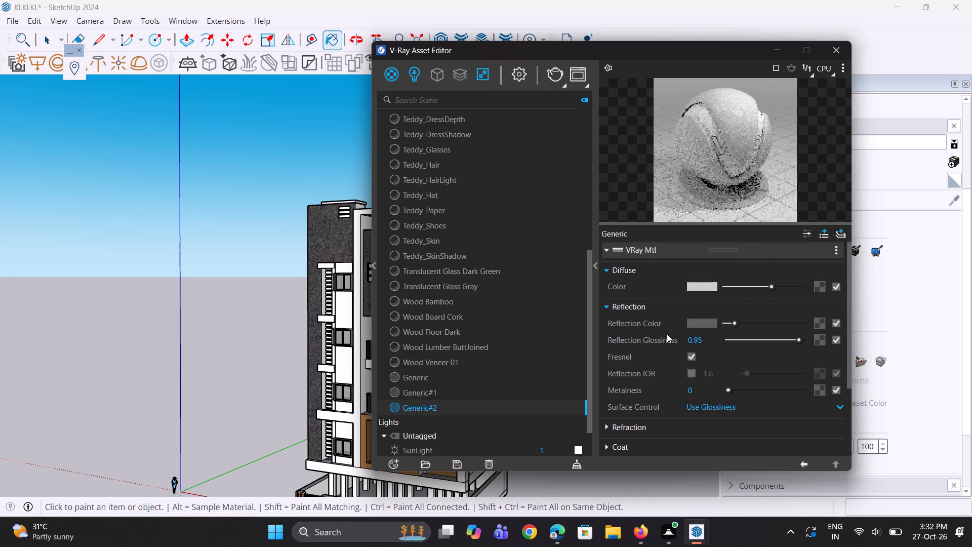
Darken the new material's diffuse colour slightly to a light grey.
double_click(746, 191)
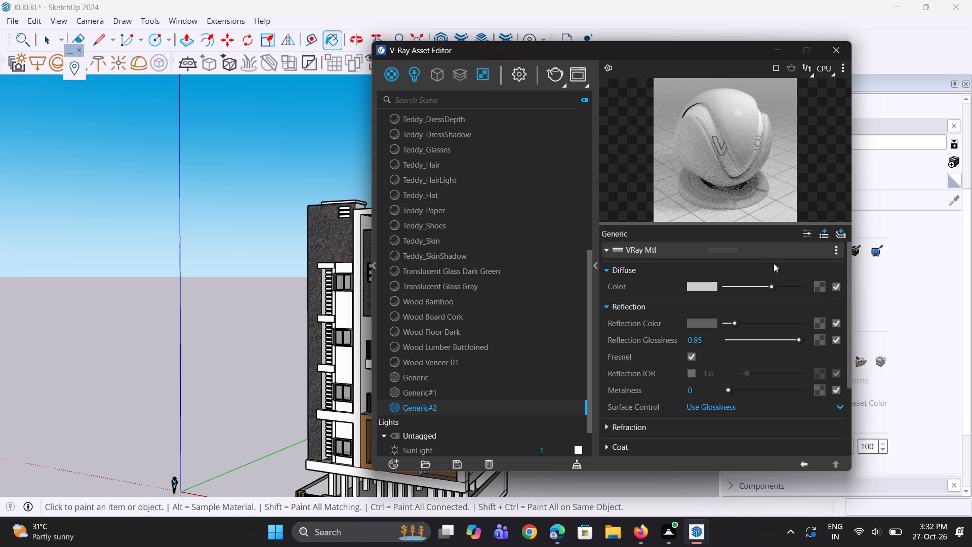
left_click(766, 286)
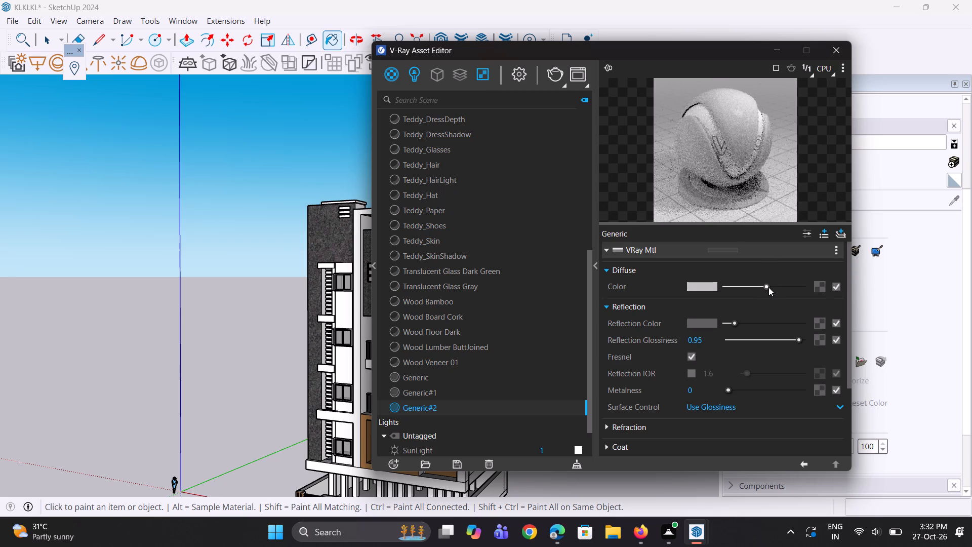
double_click(767, 201)
left_click(776, 50)
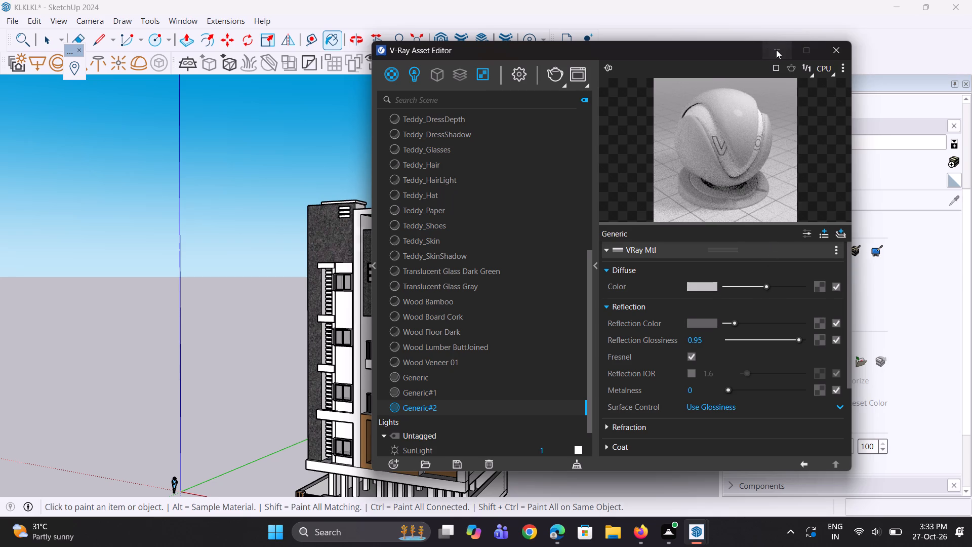
Paint the top-floor parapet wall with the light grey material Generic#2.
left_click(727, 156)
scroll(384, 287, "up", 5)
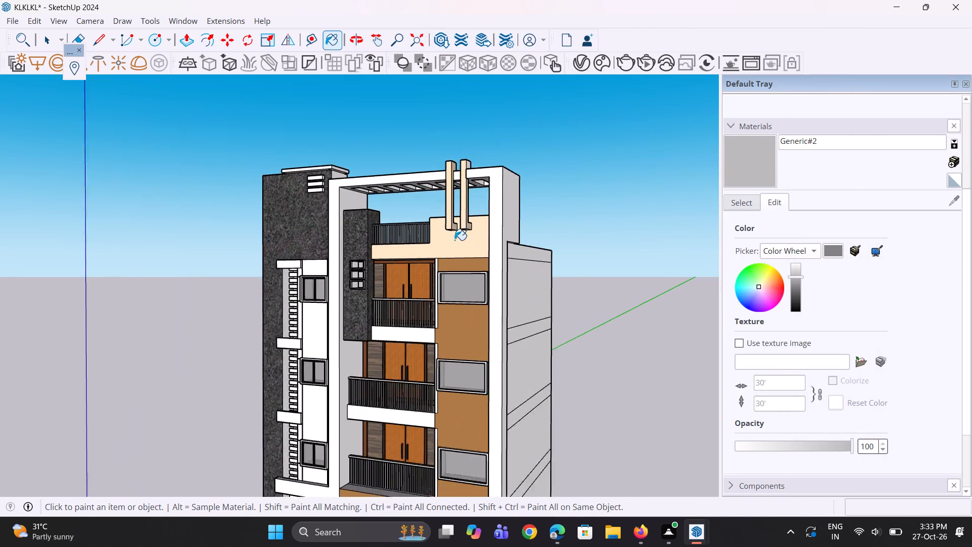
scroll(455, 240, "up", 1)
left_click(455, 240)
Paint the front and side faces of both tall rooftop fins with the light grey material Generic#2.
scroll(443, 216, "up", 2)
left_click(451, 212)
scroll(450, 201, "up", 5)
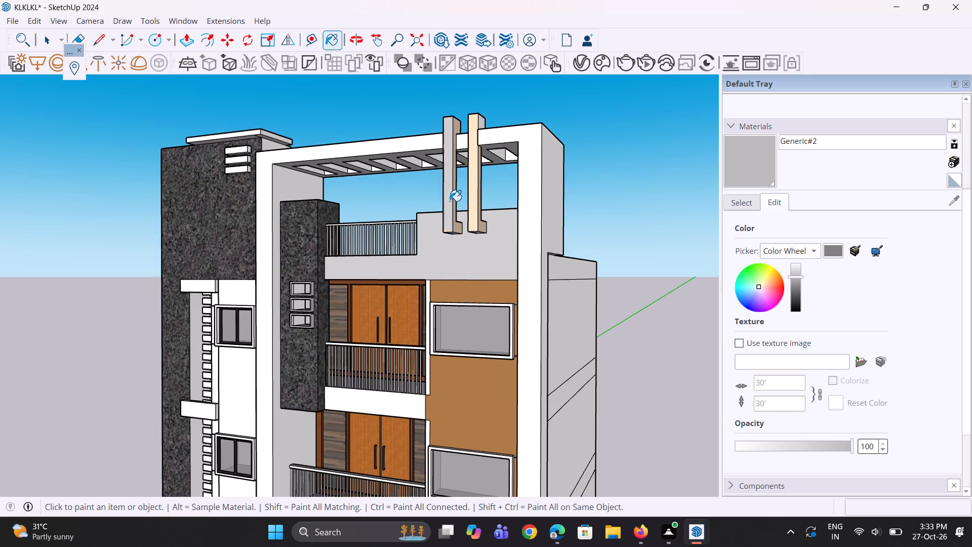
scroll(450, 201, "up", 4)
middle_click_drag(450, 240, 424, 235)
scroll(456, 245, "up", 3)
left_click(450, 241)
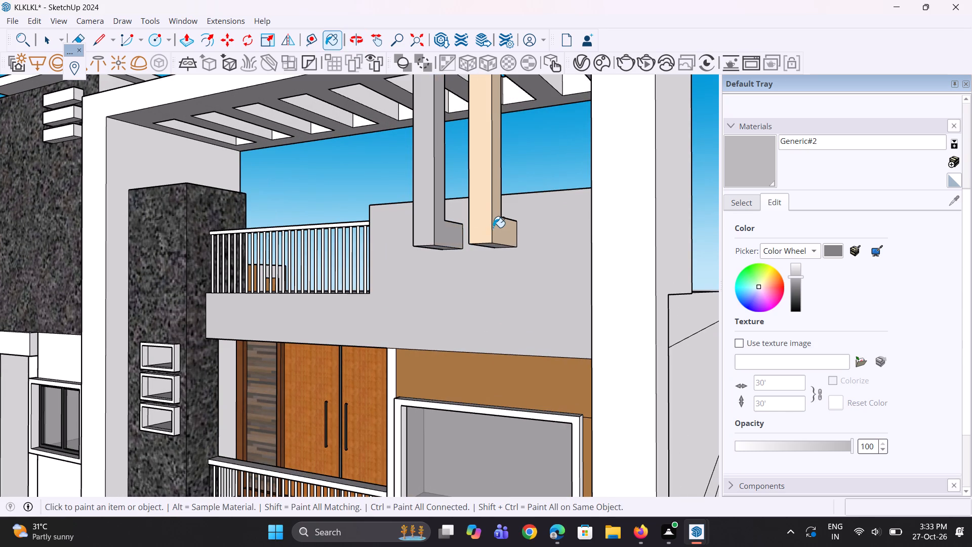
left_click(480, 219)
left_click(496, 230)
scroll(536, 274, "down", 9)
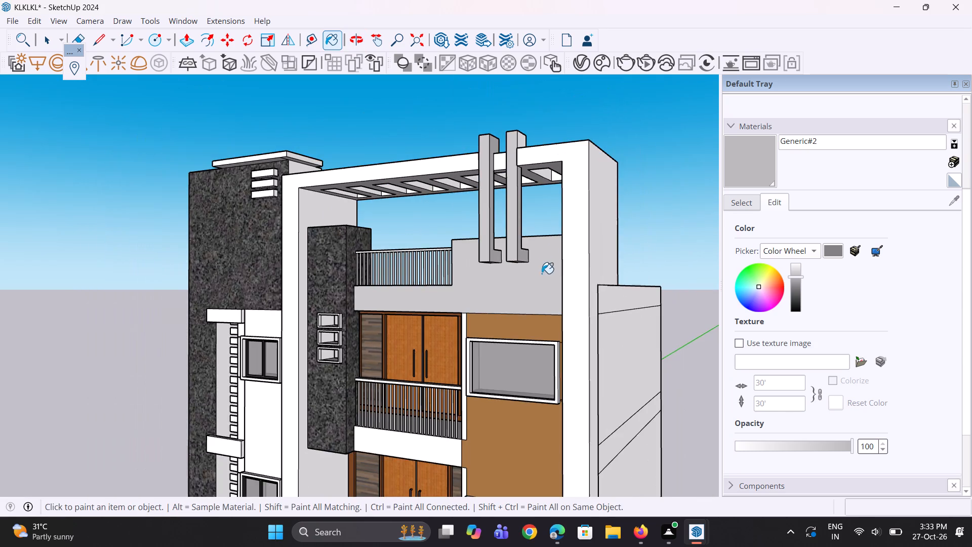
scroll(549, 157, "up", 8)
left_click(496, 129)
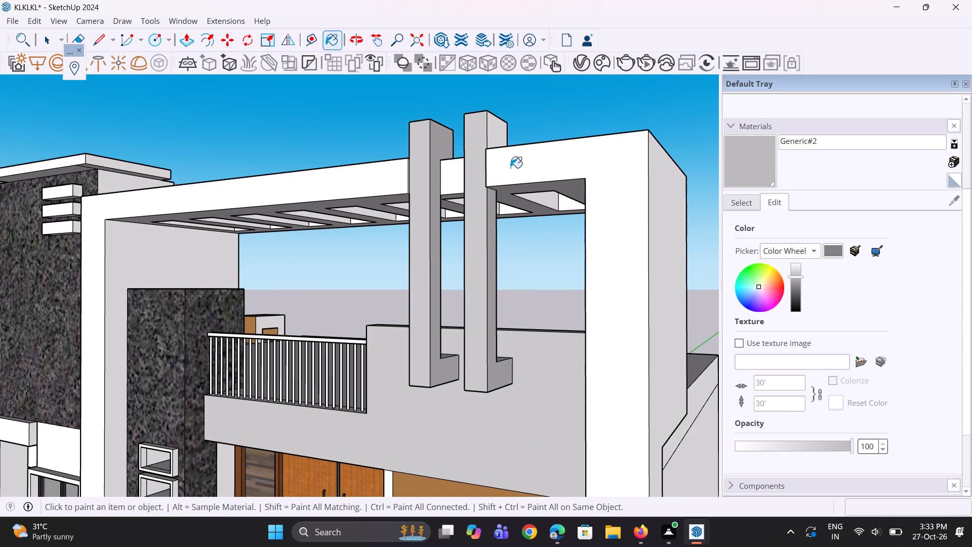
Paint the front faces of the large frame around the balconies with light grey Generic#2, including the roof beam.
left_click(518, 183)
left_click(539, 174)
scroll(423, 155, "down", 1)
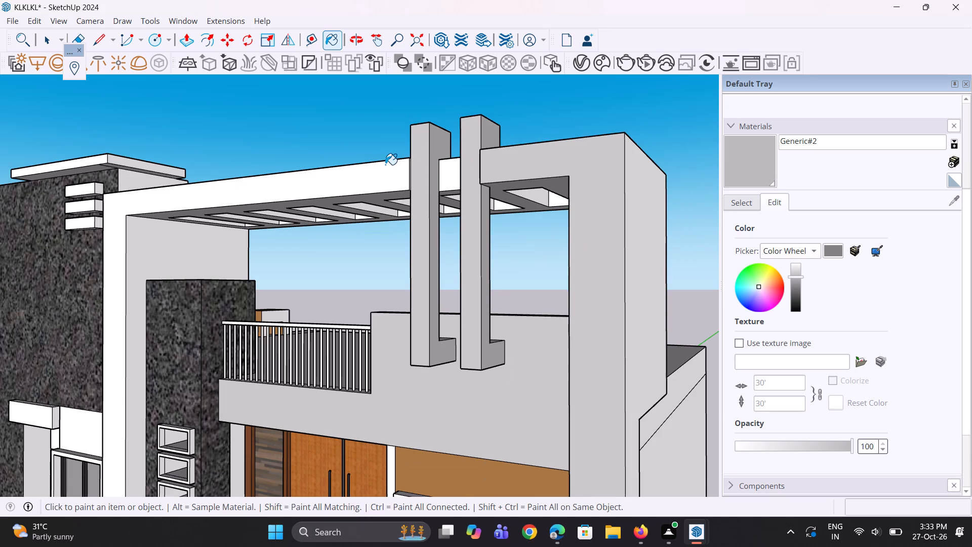
left_click(385, 165)
Paint the front slab bands of the two upper projecting balconies with light grey Generic#2.
scroll(385, 165, "down", 11)
middle_click_drag(381, 199, 436, 209)
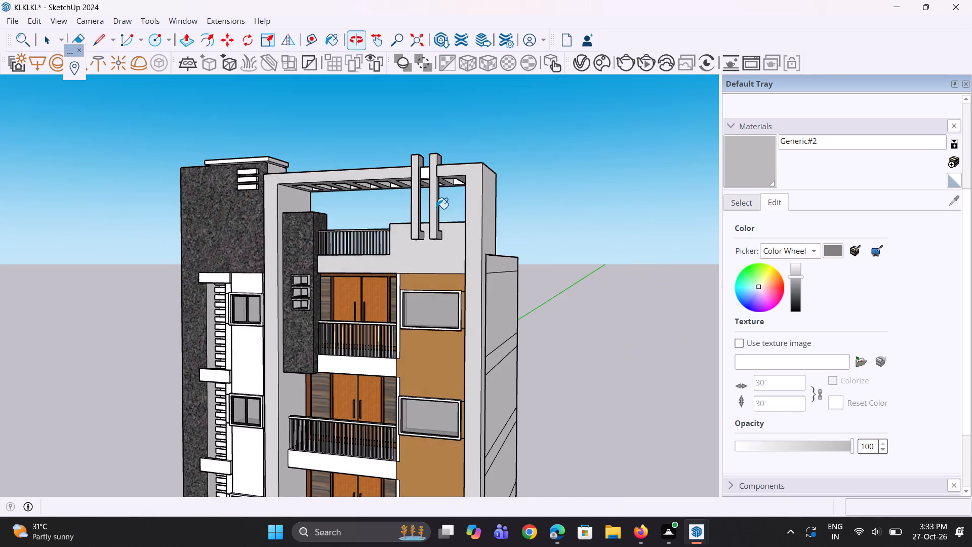
scroll(410, 123, "down", 3)
scroll(394, 211, "up", 3)
scroll(363, 340, "up", 8)
middle_click_drag(382, 337, 374, 328)
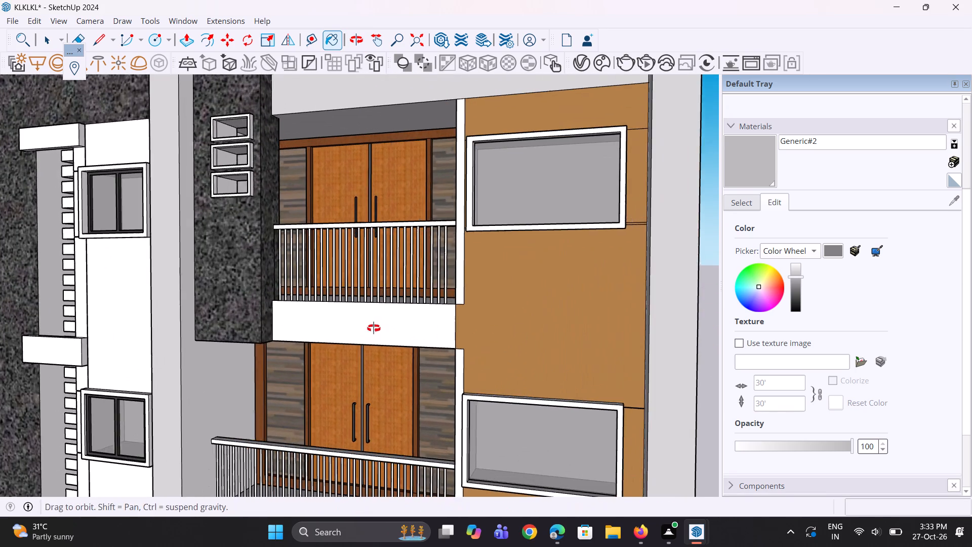
middle_click_drag(374, 328, 369, 326)
left_click(367, 325)
scroll(411, 160, "down", 10)
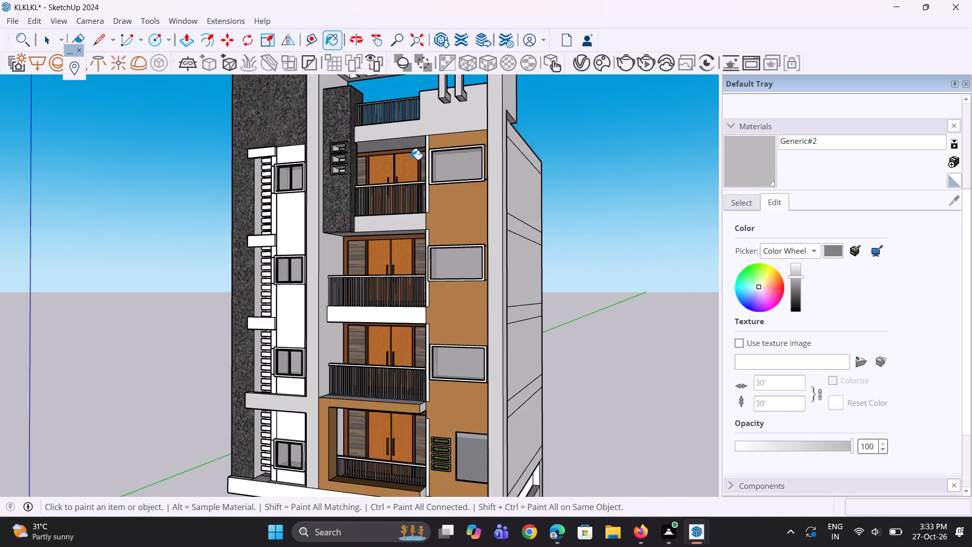
scroll(411, 160, "down", 3)
scroll(406, 239, "up", 7)
left_click(400, 287)
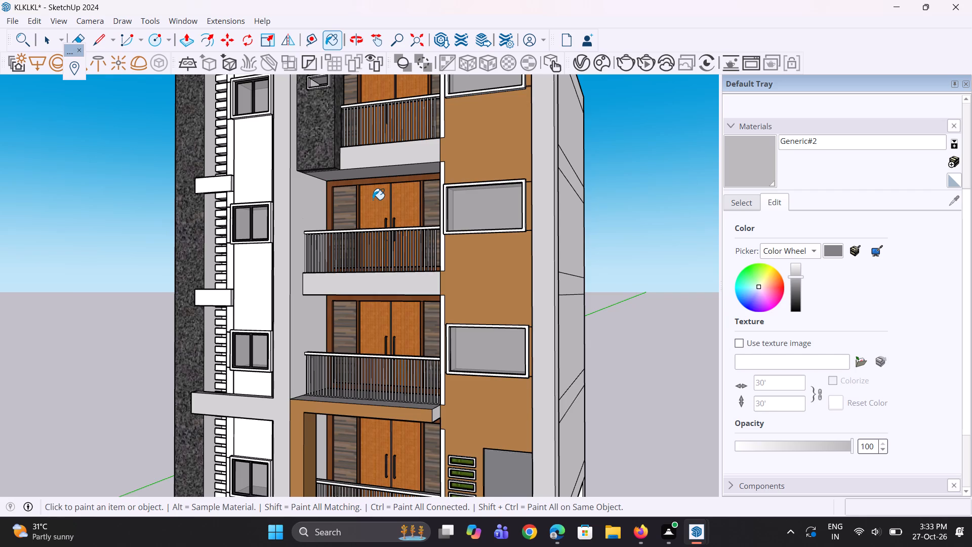
Paint the side wall of the balcony recess just above the brown balcony frame with light grey Generic#2.
scroll(373, 199, "down", 9)
scroll(383, 262, "up", 11)
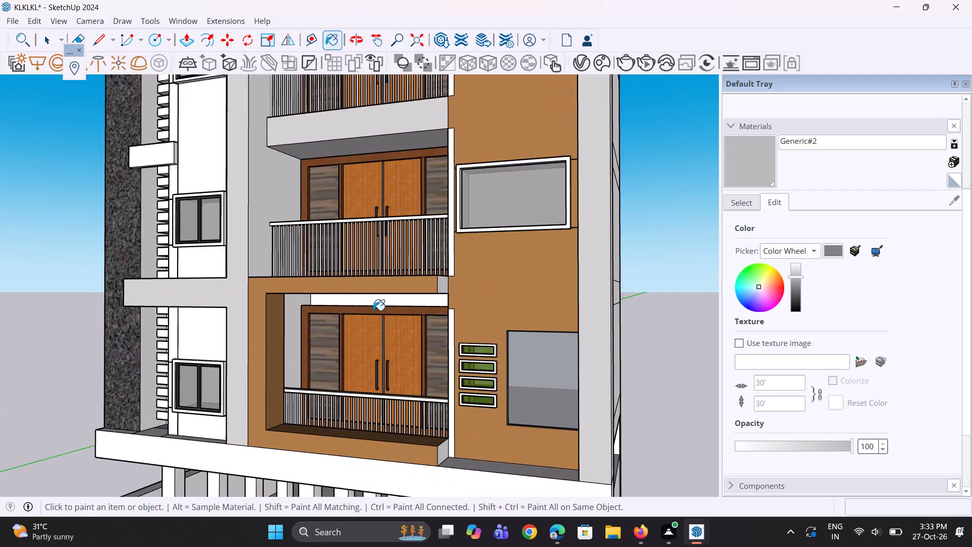
scroll(373, 310, "up", 4)
middle_click_drag(368, 307, 416, 297)
scroll(307, 280, "down", 11)
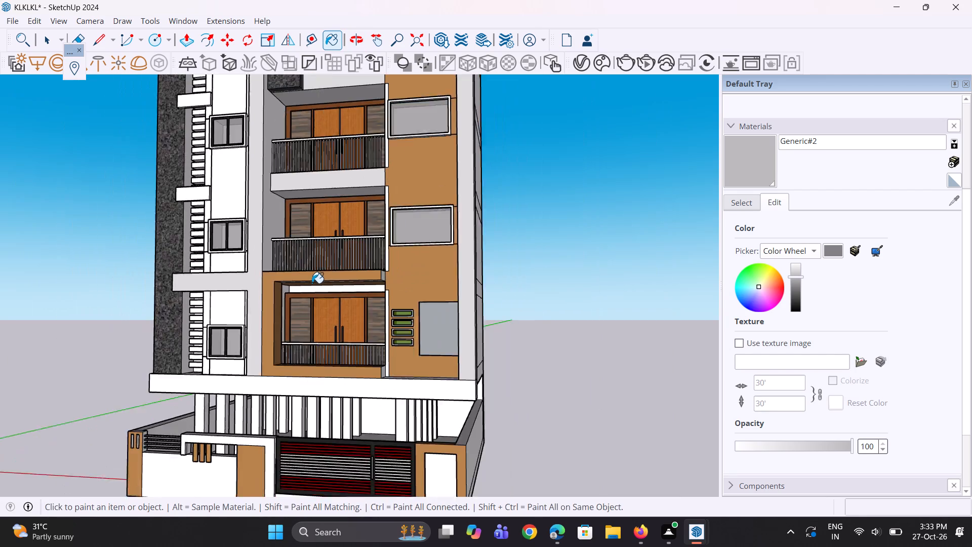
middle_click_drag(327, 284, 330, 295)
scroll(330, 295, "up", 3)
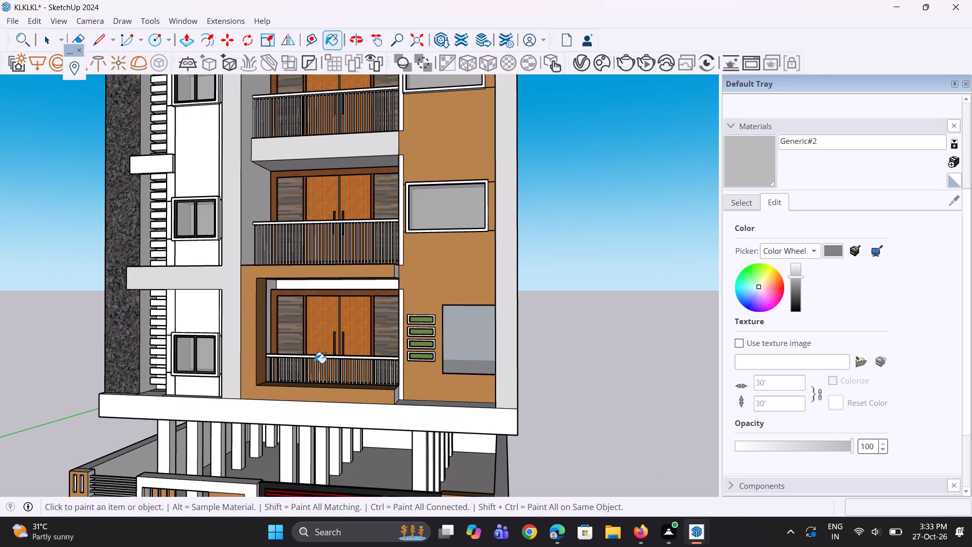
scroll(578, 335, "down", 4)
middle_click_drag(512, 378, 478, 378)
scroll(478, 378, "down", 4)
middle_click_drag(485, 367, 485, 364)
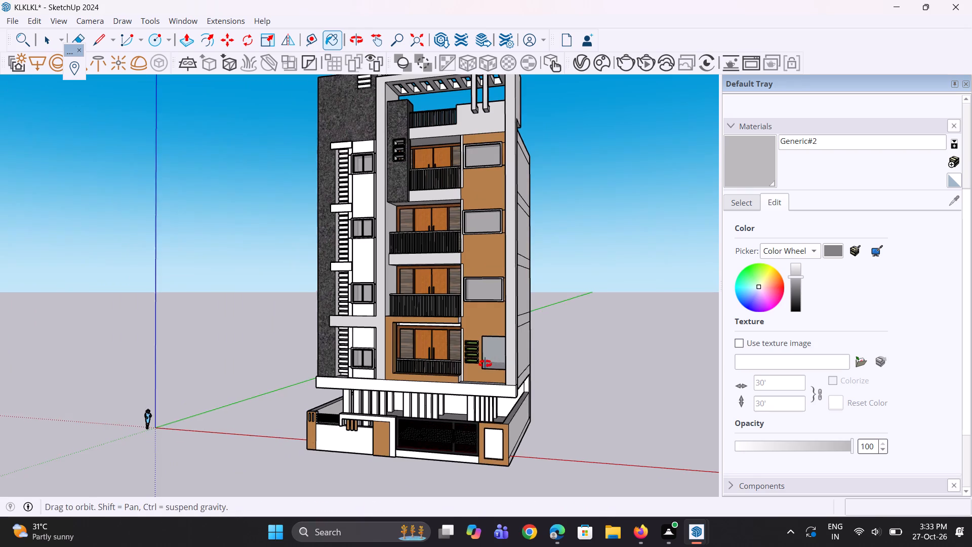
middle_click_drag(485, 364, 485, 348)
scroll(396, 348, "up", 10)
left_click(376, 233)
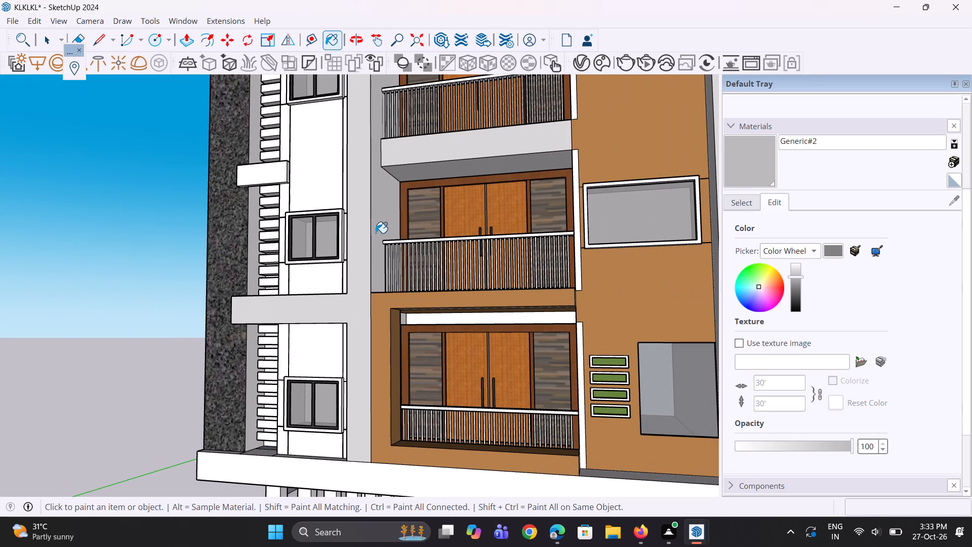
Paint the underside and front band of the upper balcony slab with light grey Generic#2.
scroll(381, 376, "down", 9)
scroll(459, 138, "up", 3)
middle_click_drag(434, 183, 444, 102)
scroll(428, 165, "up", 4)
left_click(426, 246)
left_click(434, 225)
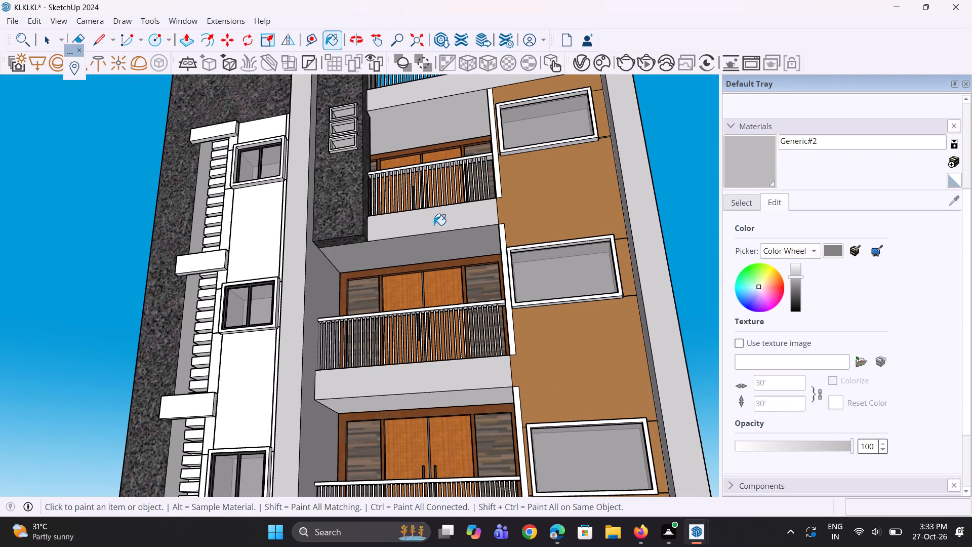
Paint the undersides of the upper balcony slabs with light grey Generic#2.
scroll(419, 273, "down", 1)
left_click(441, 139)
scroll(406, 228, "down", 5)
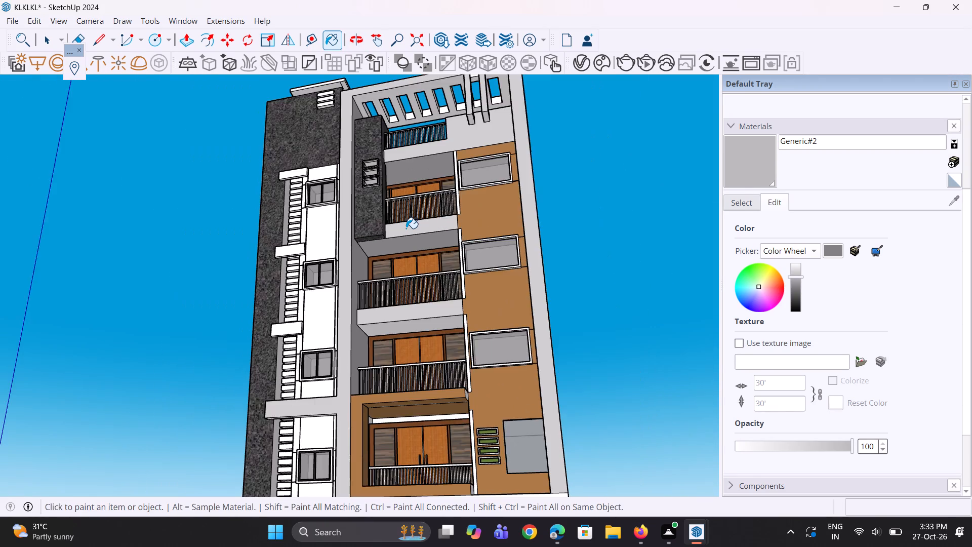
scroll(406, 228, "down", 3)
scroll(443, 301, "up", 3)
left_click(439, 299)
scroll(386, 260, "down", 5)
scroll(393, 337, "up", 7)
scroll(402, 306, "down", 7)
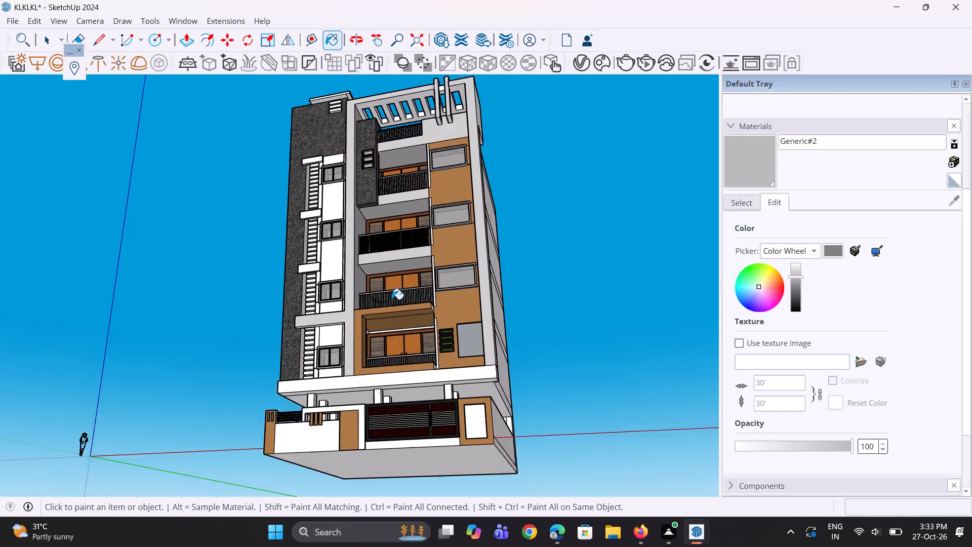
Paint the long first-floor slab below the brown balcony frame, including its front band, top ledge and underside, with light grey Generic#2.
scroll(392, 299, "down", 2)
middle_click_drag(404, 289, 399, 355)
scroll(421, 372, "up", 3)
left_click(421, 372)
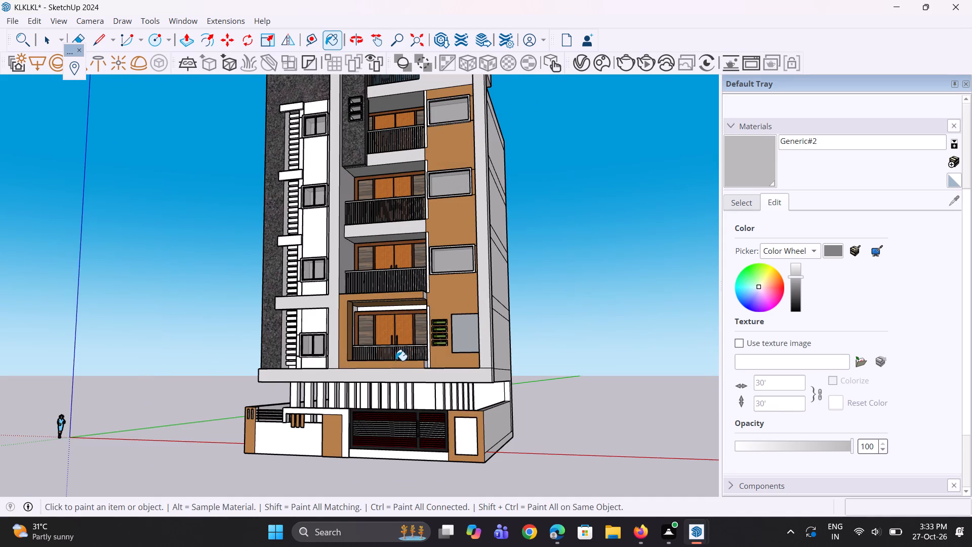
scroll(390, 361, "up", 3)
middle_click_drag(376, 357, 380, 425)
scroll(471, 385, "up", 4)
left_click(471, 389)
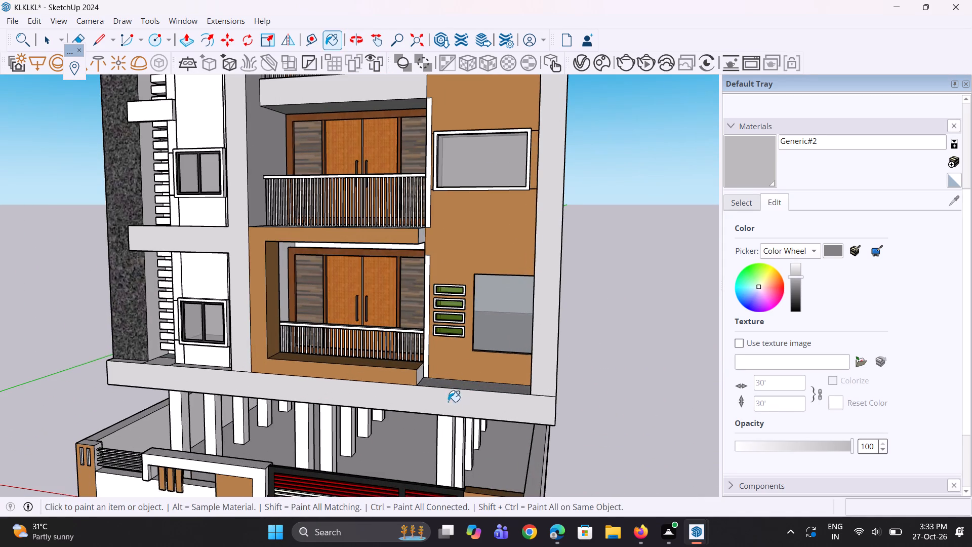
middle_click_drag(453, 371, 508, 179)
scroll(501, 323, "up", 2)
left_click(502, 358)
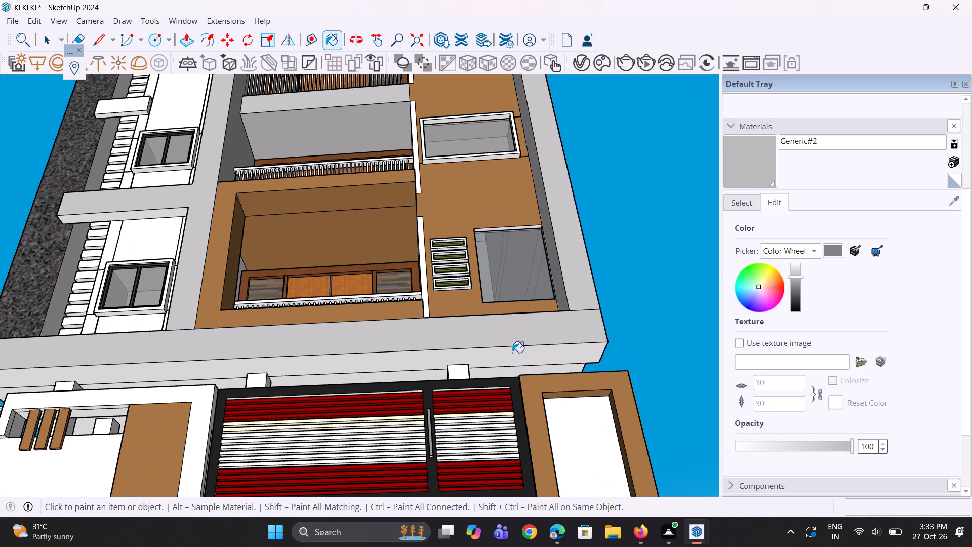
Paint the top face of the large frame's roof beam with light grey Generic#2.
middle_click_drag(552, 244, 502, 309)
scroll(502, 302, "down", 12)
middle_click_drag(433, 259, 431, 337)
scroll(431, 337, "up", 1)
scroll(431, 338, "down", 6)
middle_click_drag(509, 272, 395, 295)
scroll(458, 205, "up", 5)
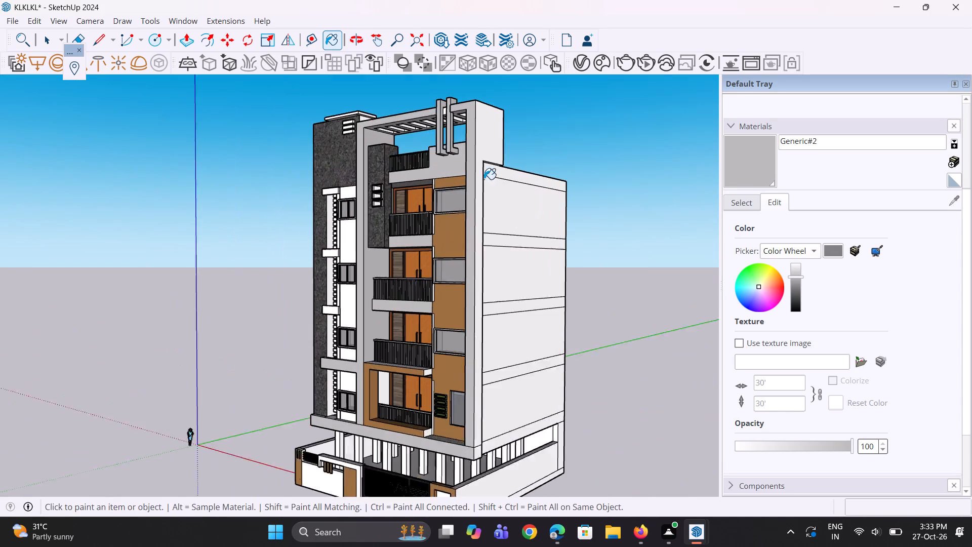
scroll(484, 179, "up", 7)
middle_click_drag(485, 170, 448, 335)
scroll(448, 335, "down", 4)
scroll(434, 264, "up", 2)
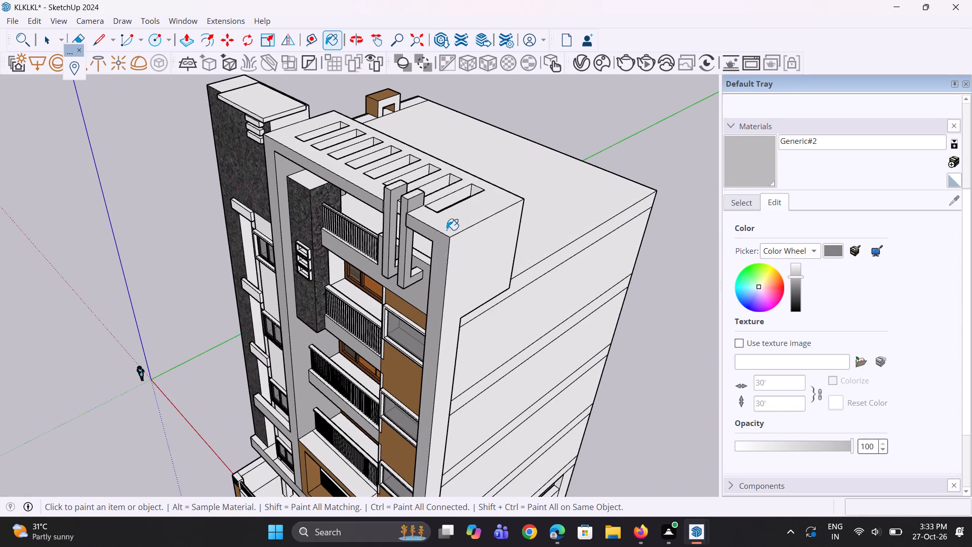
left_click(448, 229)
middle_click_drag(421, 254, 587, 124)
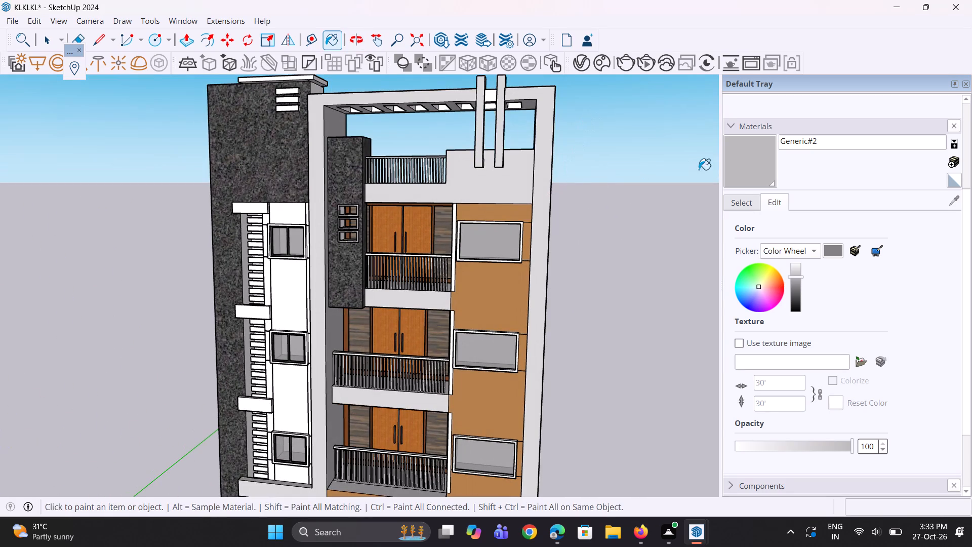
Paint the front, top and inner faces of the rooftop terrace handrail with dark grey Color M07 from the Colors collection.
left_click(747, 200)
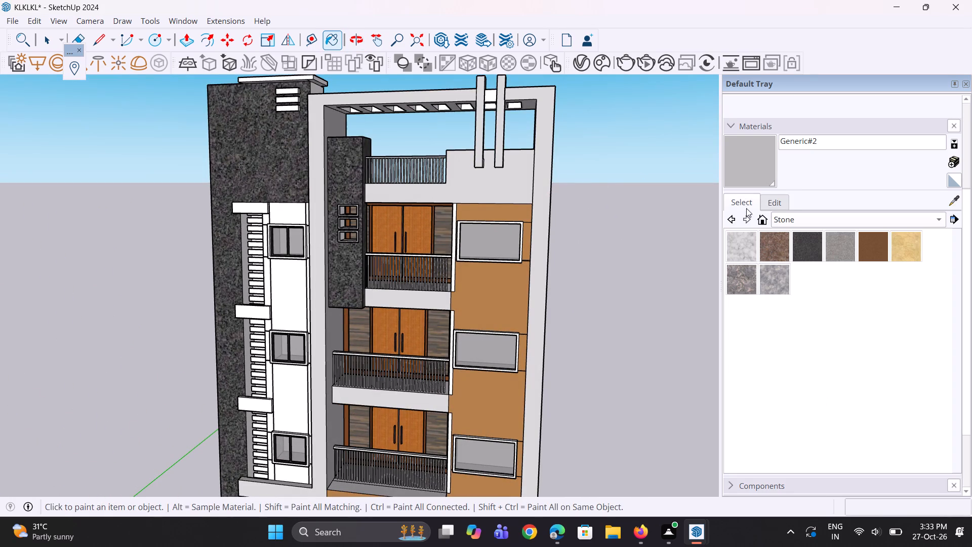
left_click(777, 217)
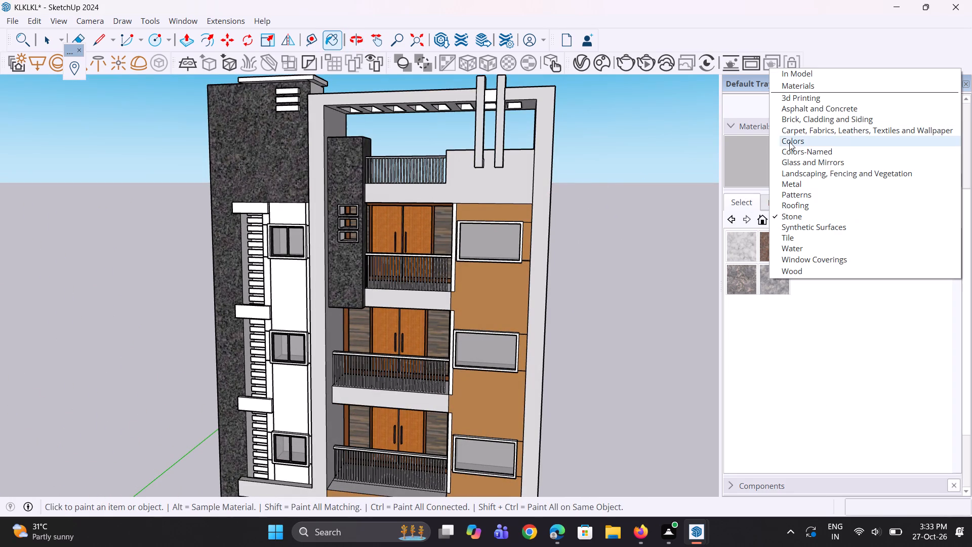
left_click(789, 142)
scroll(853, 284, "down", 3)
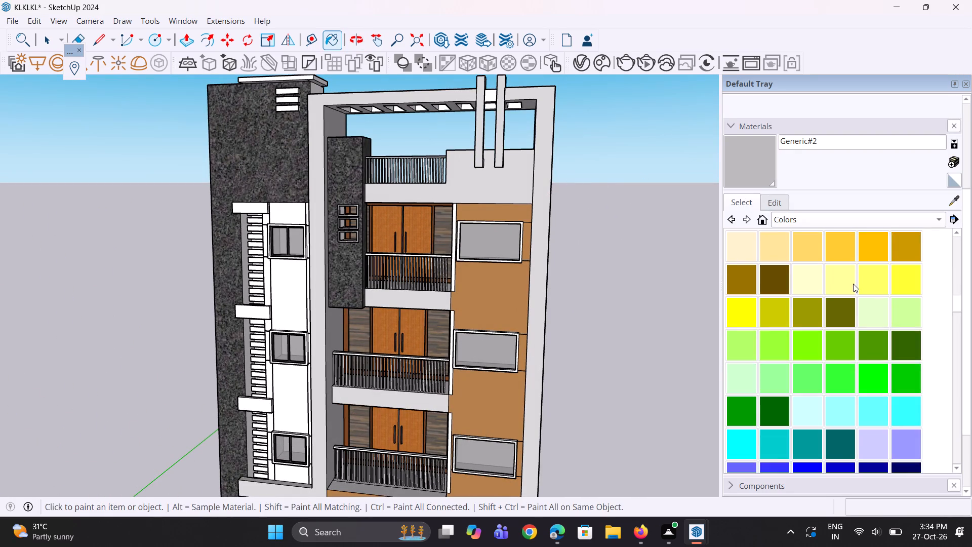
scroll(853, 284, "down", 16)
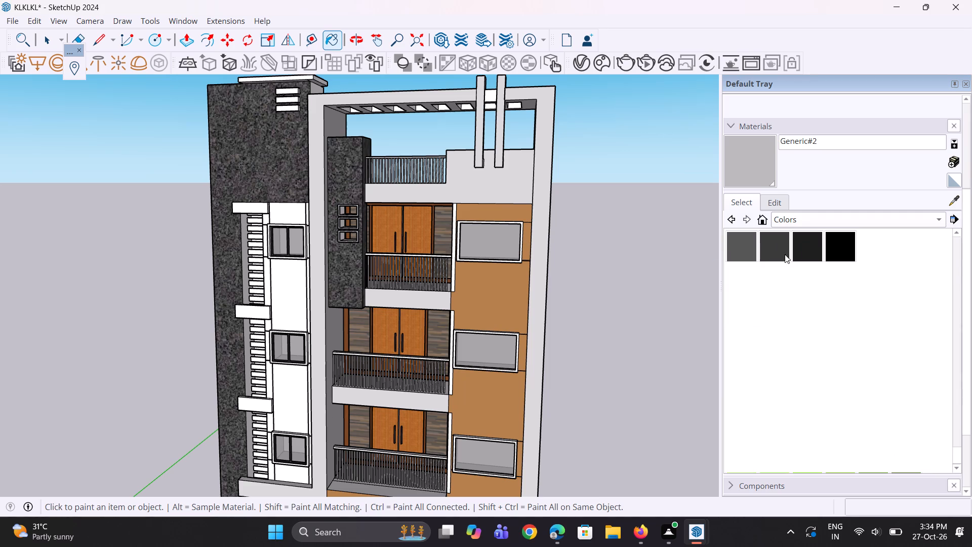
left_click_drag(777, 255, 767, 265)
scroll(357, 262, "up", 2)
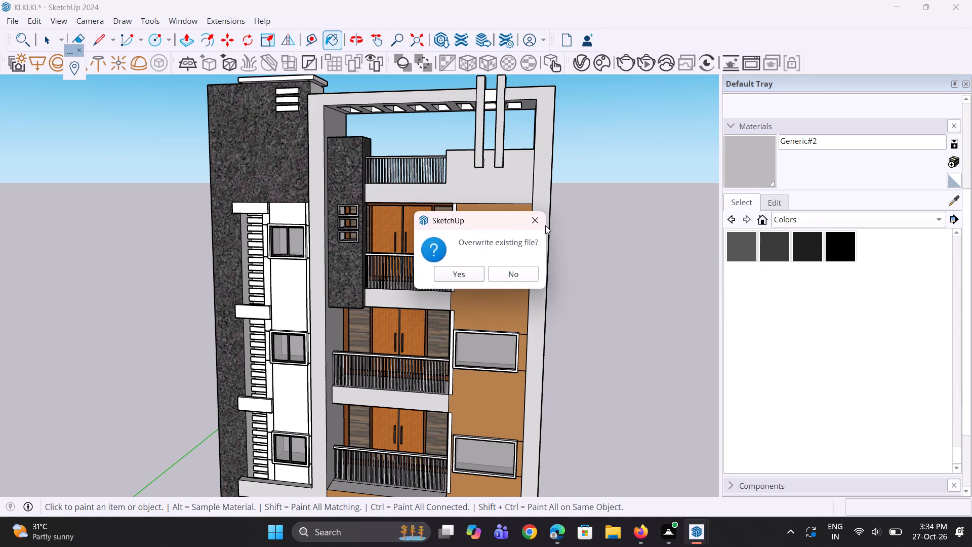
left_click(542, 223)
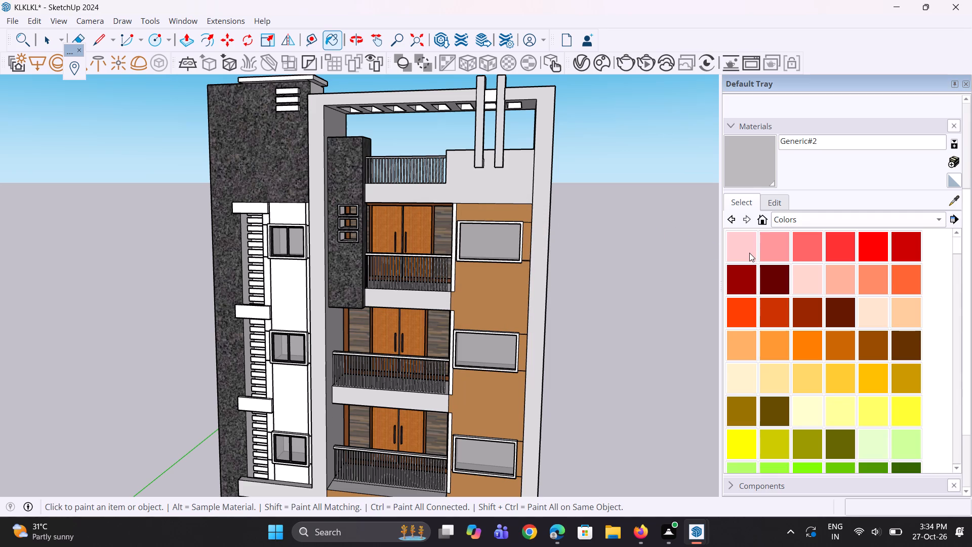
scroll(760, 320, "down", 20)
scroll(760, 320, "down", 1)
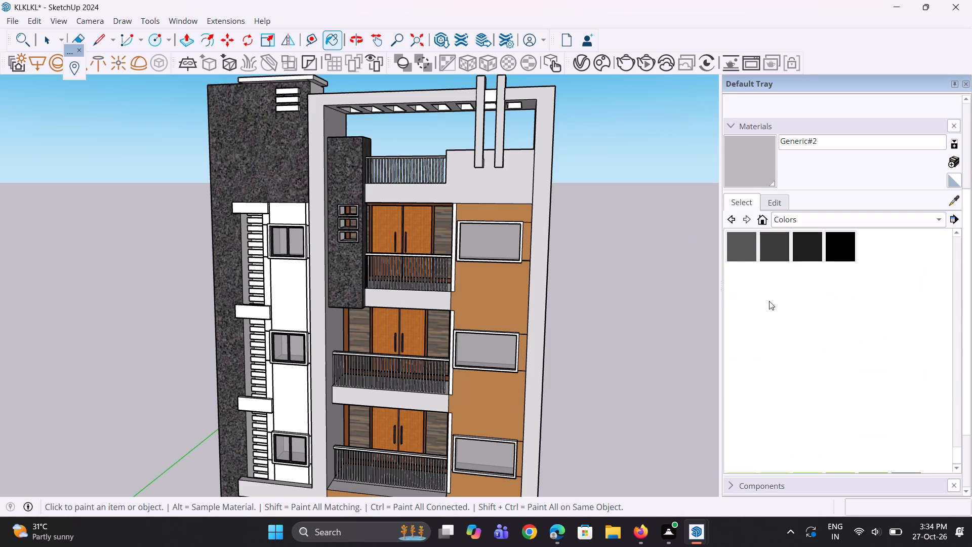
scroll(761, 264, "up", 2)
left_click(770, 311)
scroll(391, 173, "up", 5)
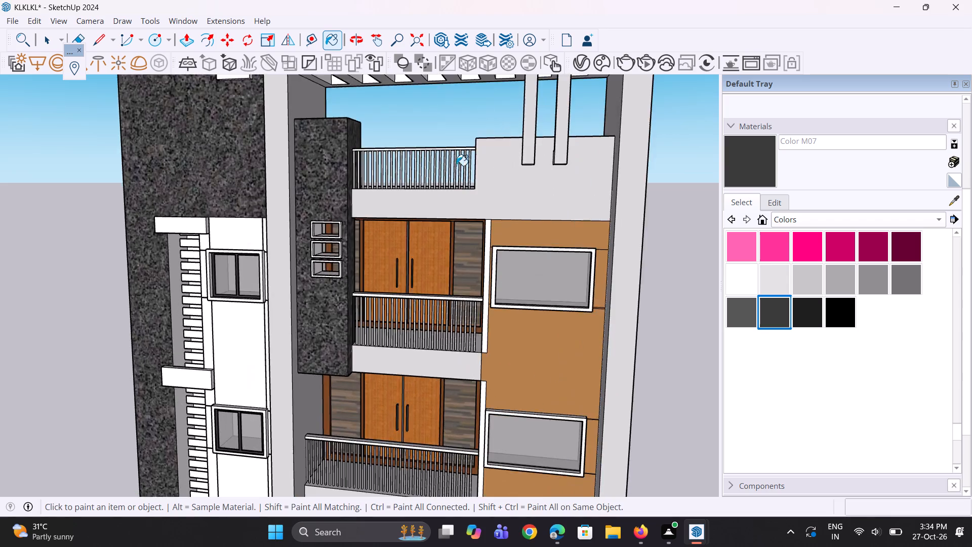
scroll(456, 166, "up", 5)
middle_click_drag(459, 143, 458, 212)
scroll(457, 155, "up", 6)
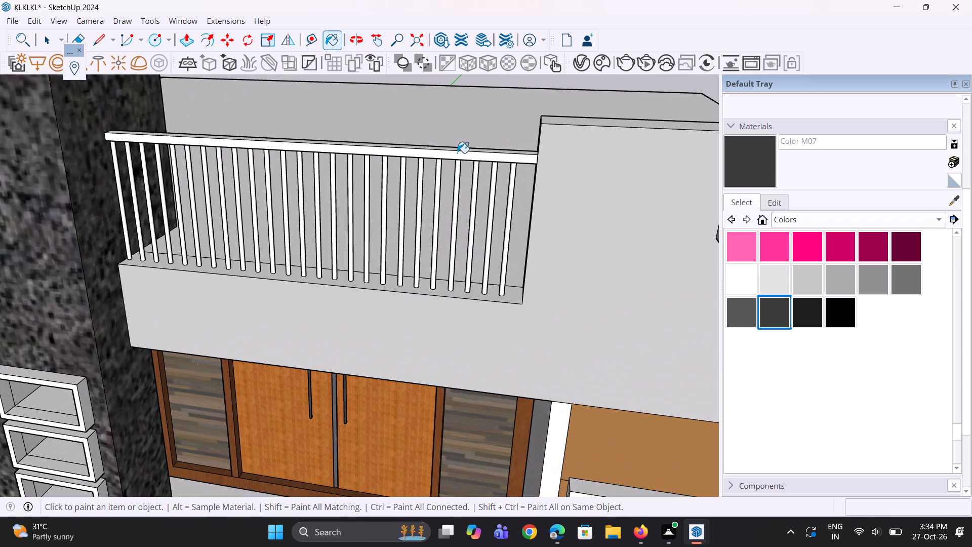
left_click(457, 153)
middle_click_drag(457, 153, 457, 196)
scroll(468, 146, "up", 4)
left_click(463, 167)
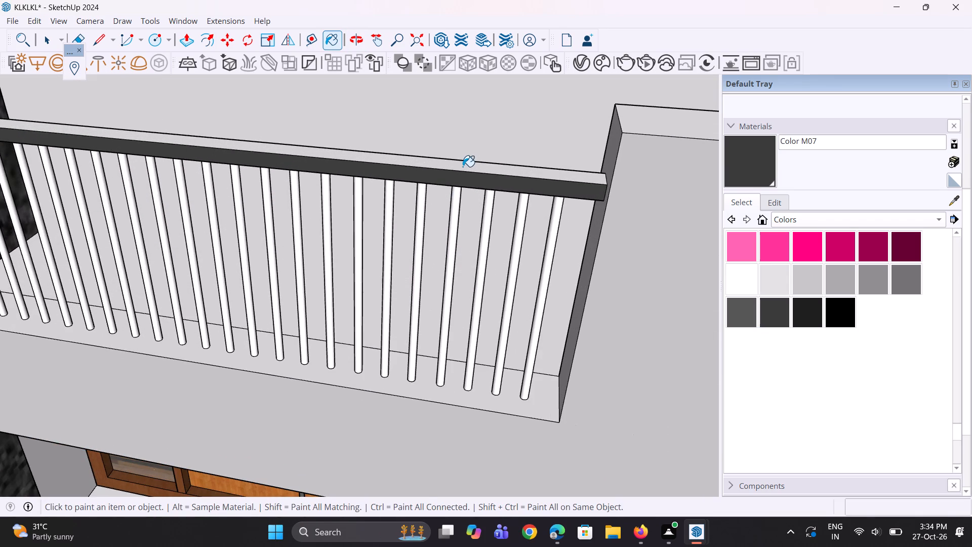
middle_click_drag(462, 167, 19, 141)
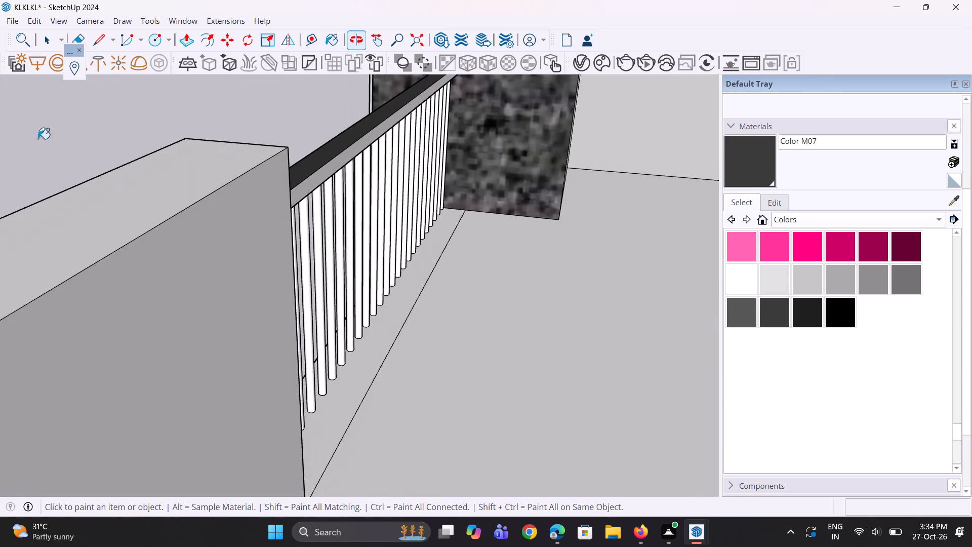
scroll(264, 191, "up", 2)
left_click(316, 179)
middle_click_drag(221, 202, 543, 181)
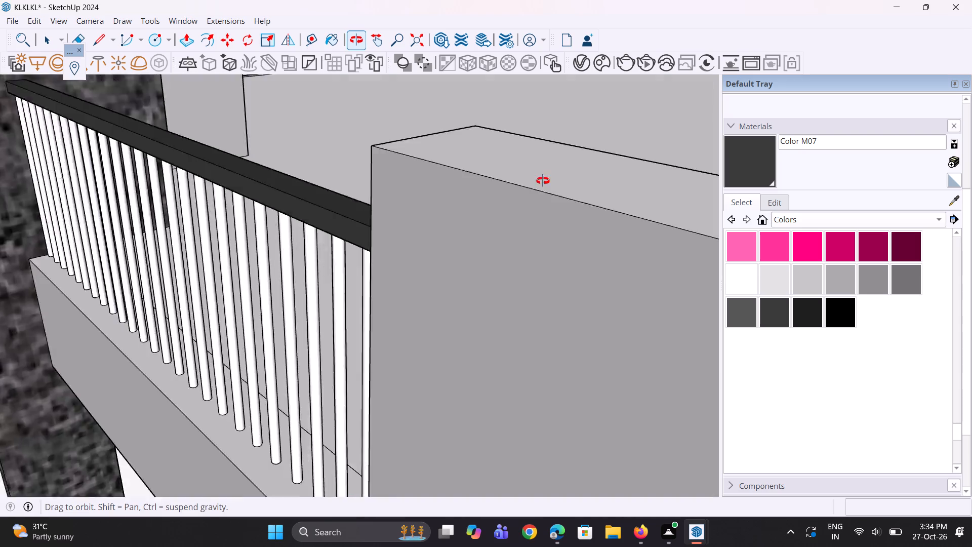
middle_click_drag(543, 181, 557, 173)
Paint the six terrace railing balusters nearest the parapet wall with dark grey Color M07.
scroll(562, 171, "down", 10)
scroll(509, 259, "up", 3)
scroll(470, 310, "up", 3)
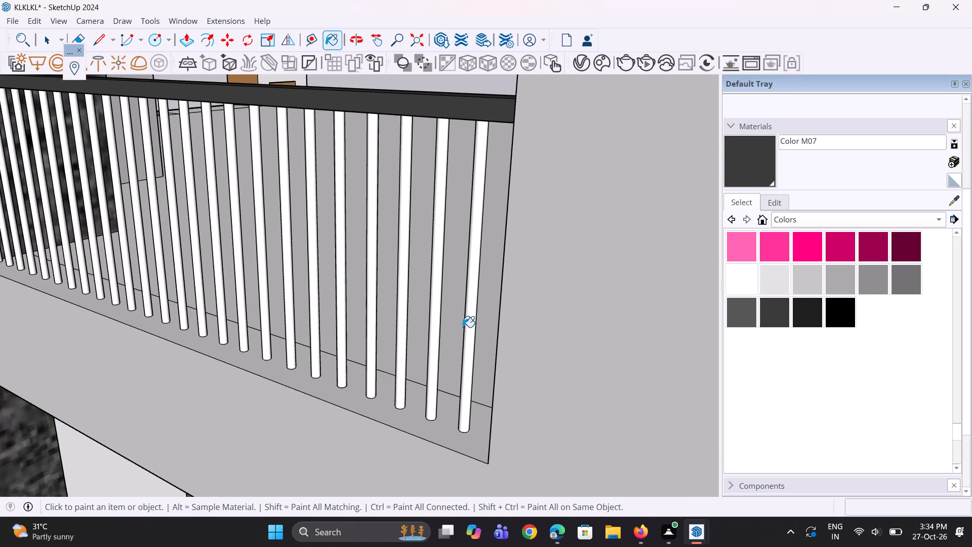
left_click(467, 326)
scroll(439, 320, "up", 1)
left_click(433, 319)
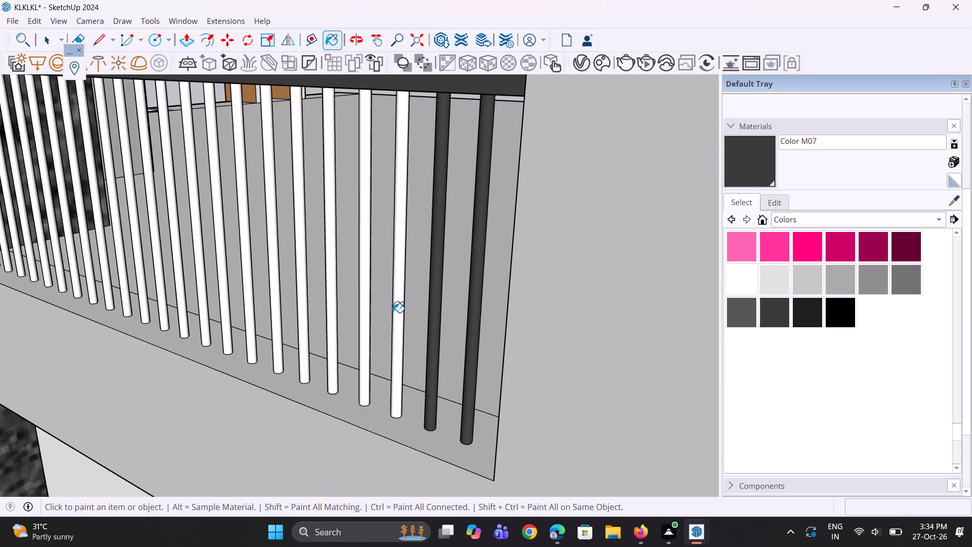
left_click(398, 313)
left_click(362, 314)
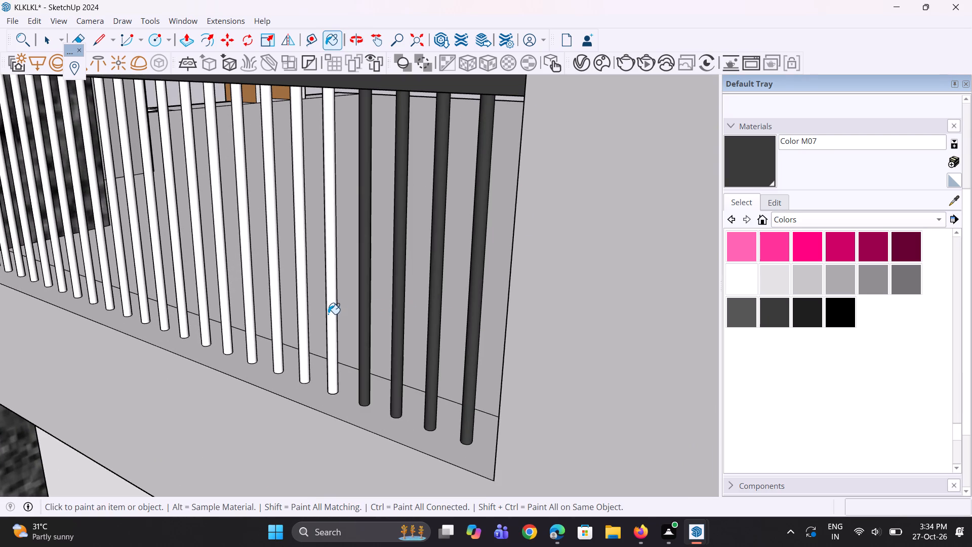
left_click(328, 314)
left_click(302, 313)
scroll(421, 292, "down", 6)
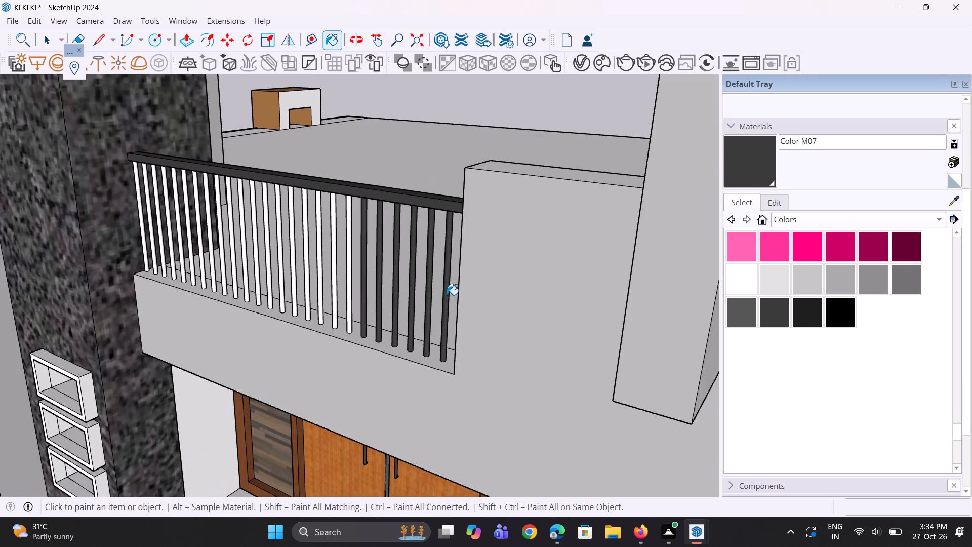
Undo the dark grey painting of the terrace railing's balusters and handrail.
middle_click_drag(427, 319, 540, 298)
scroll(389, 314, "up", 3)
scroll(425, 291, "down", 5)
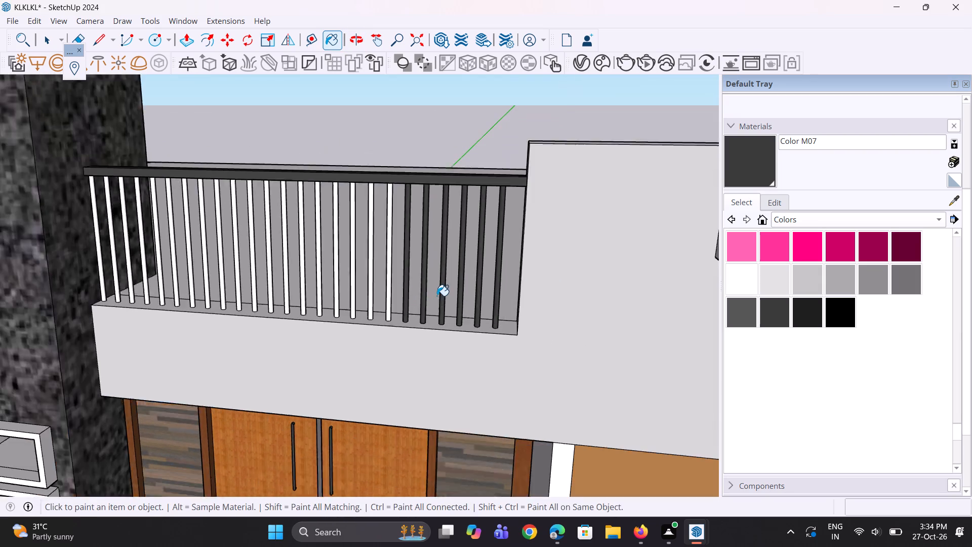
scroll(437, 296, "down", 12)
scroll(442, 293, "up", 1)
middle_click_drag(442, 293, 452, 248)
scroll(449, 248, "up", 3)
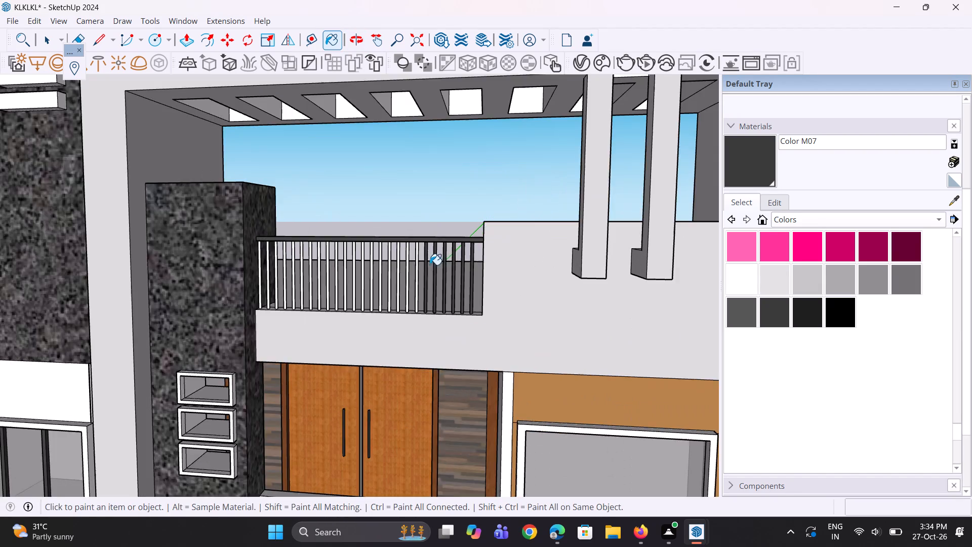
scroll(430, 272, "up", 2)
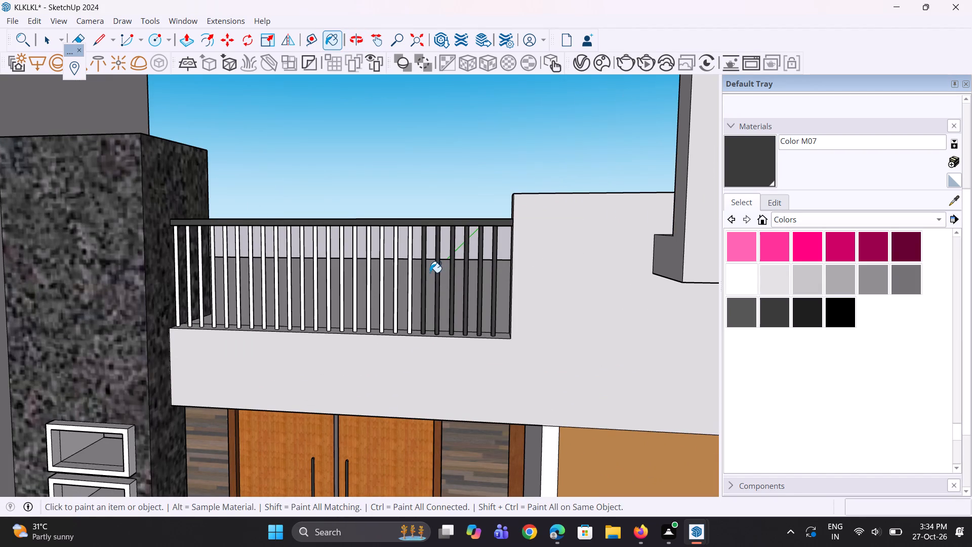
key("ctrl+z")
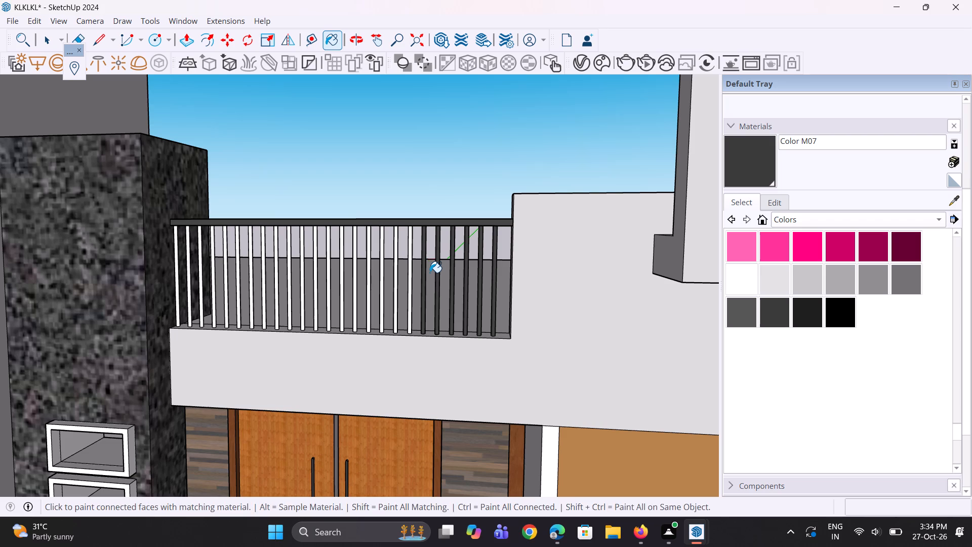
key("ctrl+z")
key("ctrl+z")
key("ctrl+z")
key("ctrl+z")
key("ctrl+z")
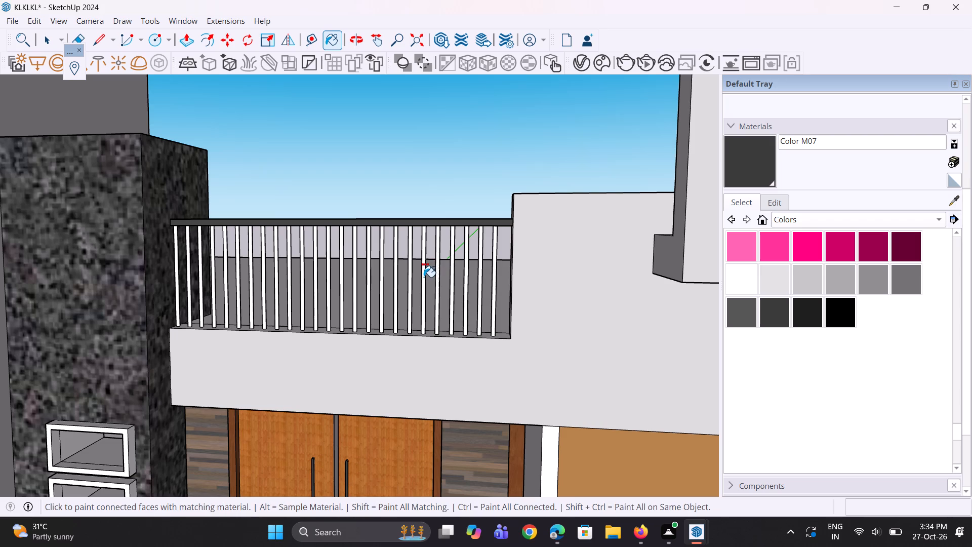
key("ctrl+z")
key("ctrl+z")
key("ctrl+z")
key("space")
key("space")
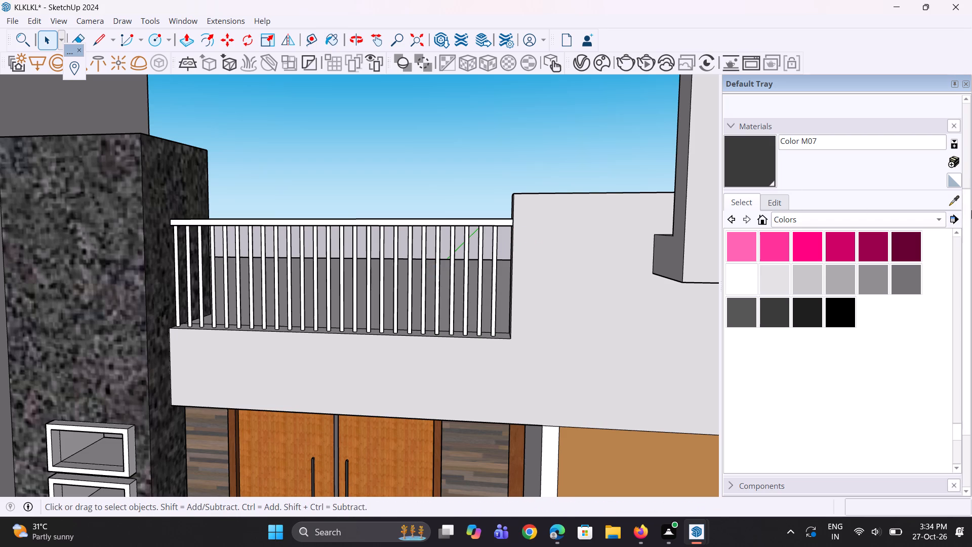
Sample light grey Generic#2 from the parapet wall and paint the front and top faces of the terrace handrail with it.
left_click(958, 202)
left_click(625, 295)
scroll(484, 250, "up", 4)
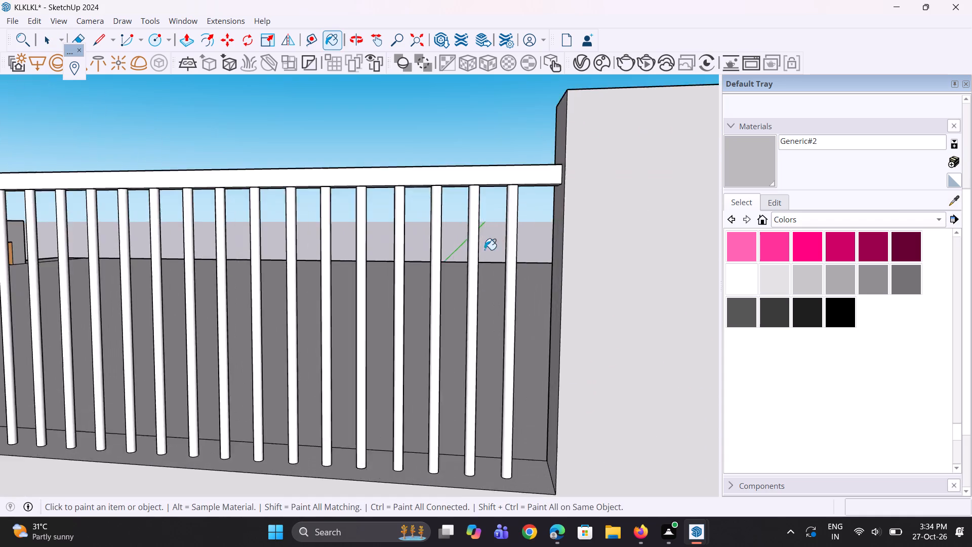
scroll(484, 224, "up", 2)
scroll(467, 203, "down", 4)
left_click(472, 181)
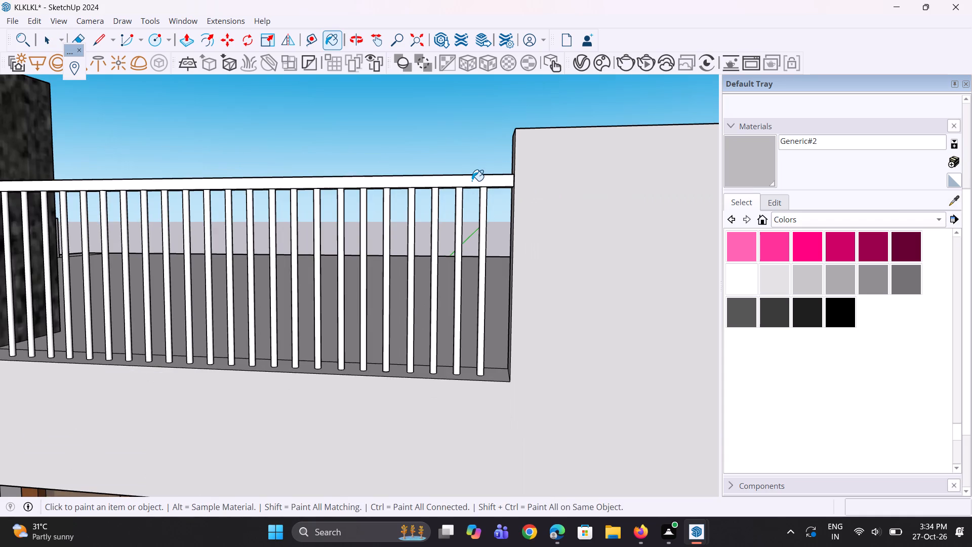
middle_click_drag(312, 161, 335, 285)
scroll(387, 209, "up", 2)
left_click(390, 203)
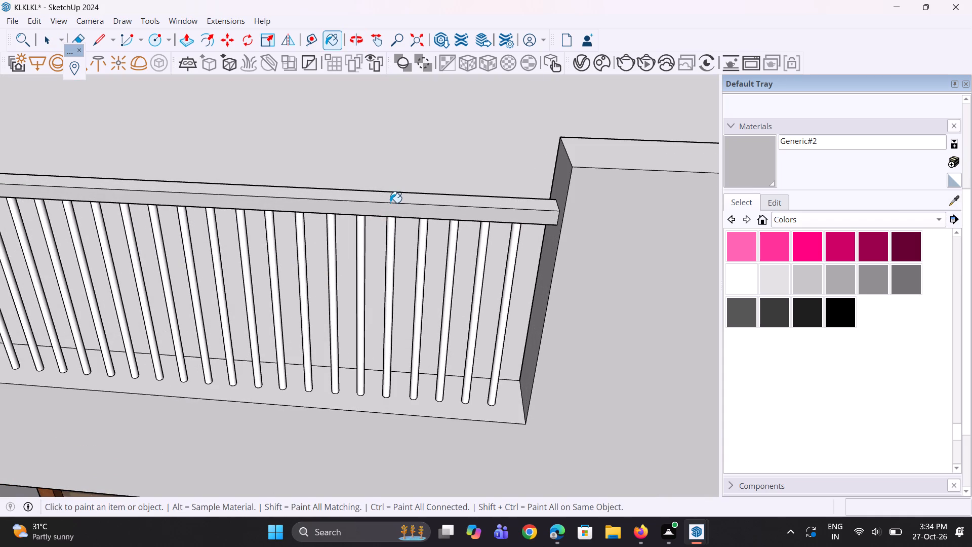
Paint the ten rooftop terrace railing balusters nearest the parapet wall with light grey Generic#2.
scroll(382, 233, "up", 2)
left_click(390, 233)
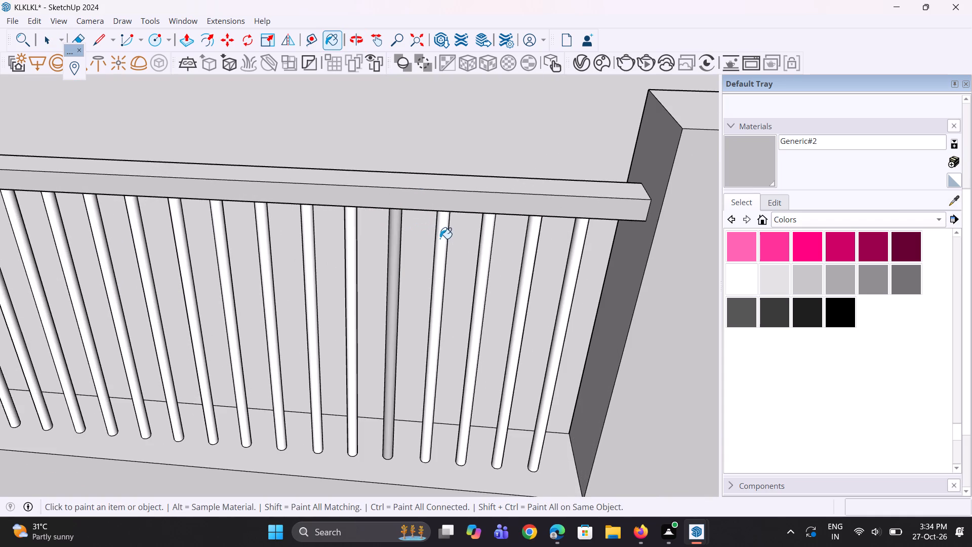
left_click(440, 239)
left_click(487, 243)
left_click(535, 250)
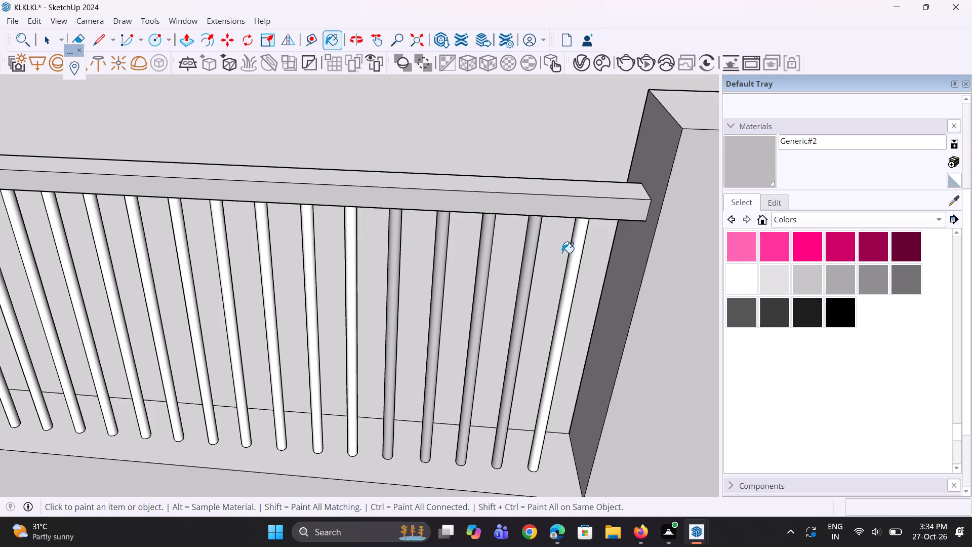
left_click(574, 258)
left_click(354, 271)
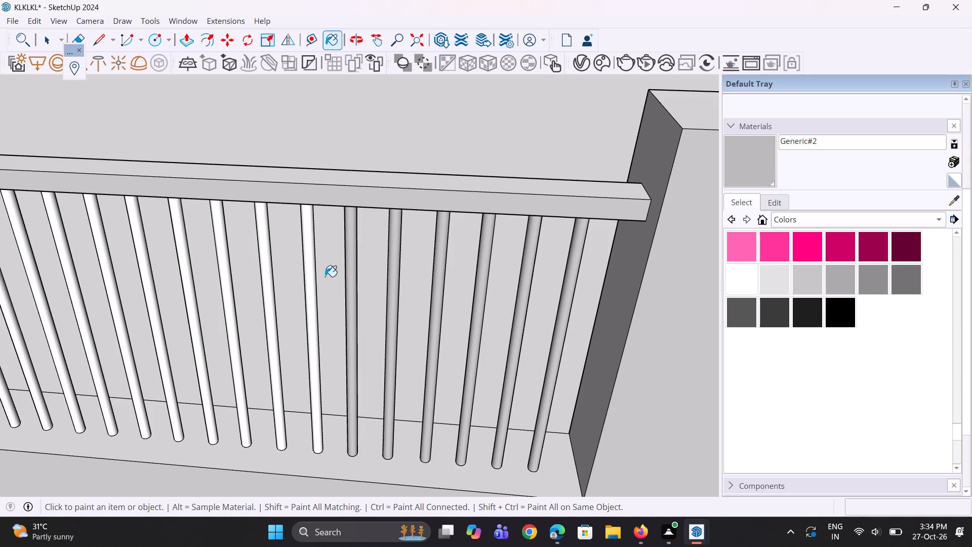
left_click(305, 279)
left_click(267, 290)
left_click(227, 295)
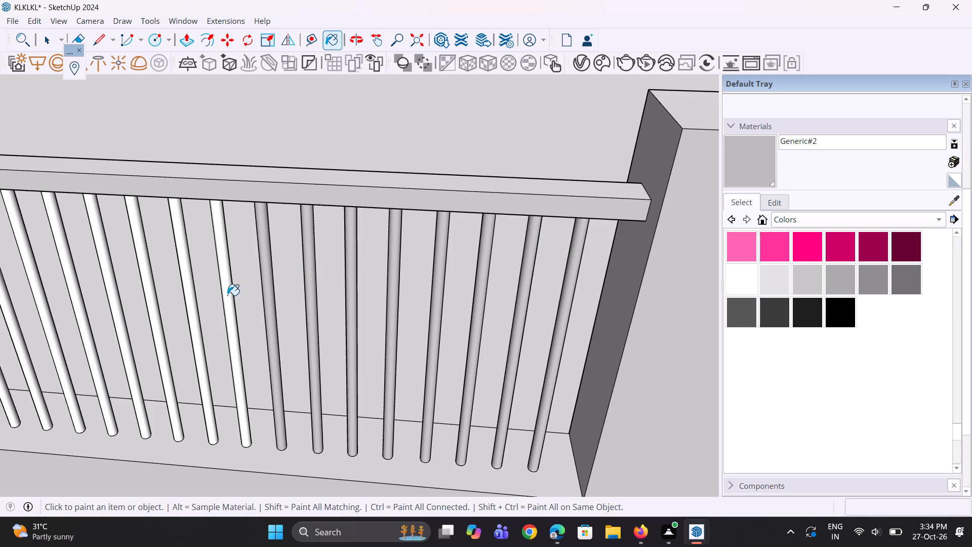
left_click(193, 295)
Continue along the terrace railing, painting the next ten balusters with light grey Generic#2.
scroll(469, 248, "down", 8)
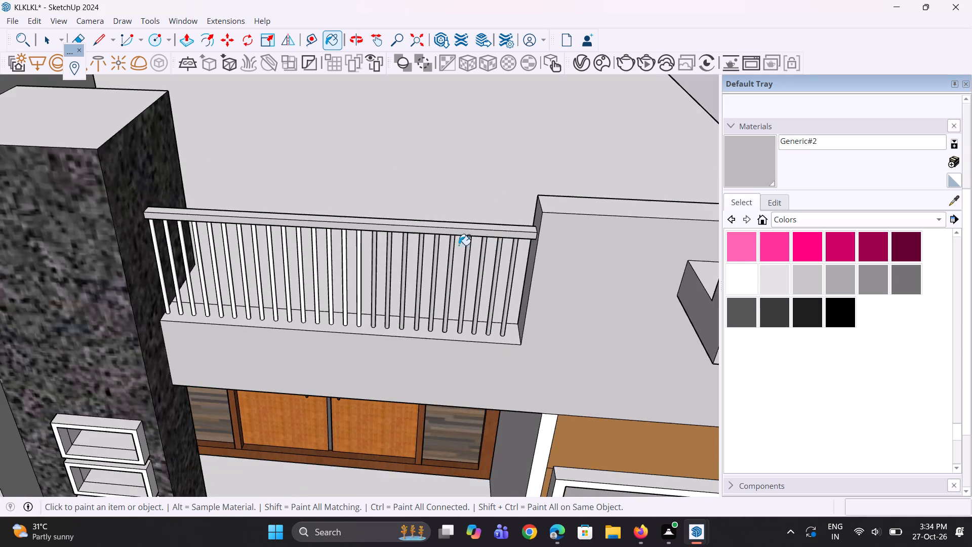
scroll(270, 260, "up", 4)
scroll(373, 288, "up", 3)
left_click(417, 291)
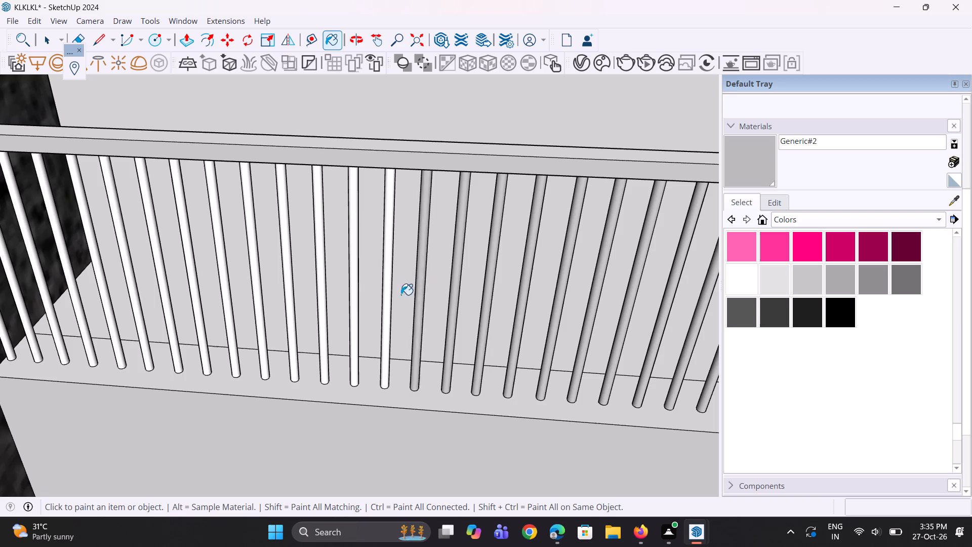
left_click(388, 299)
left_click(352, 303)
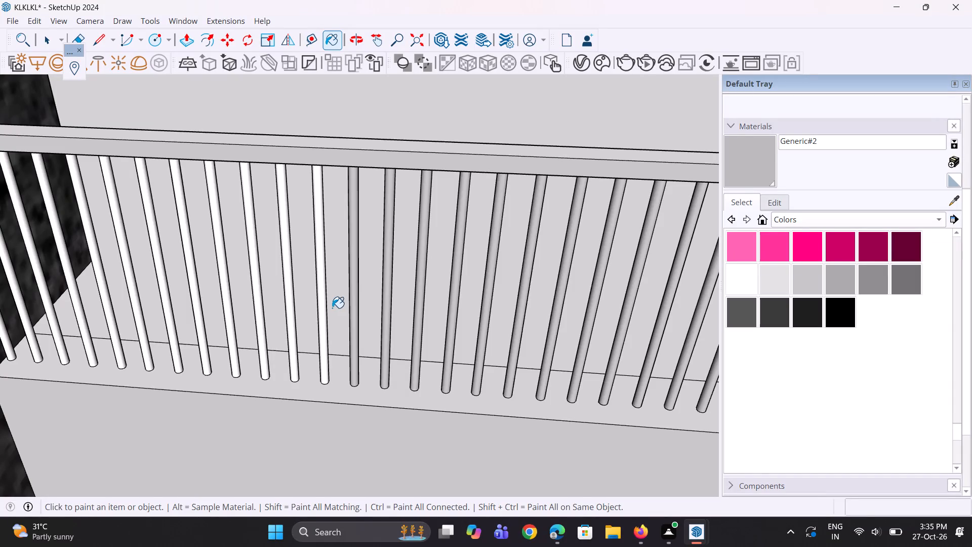
left_click(322, 307)
left_click(289, 310)
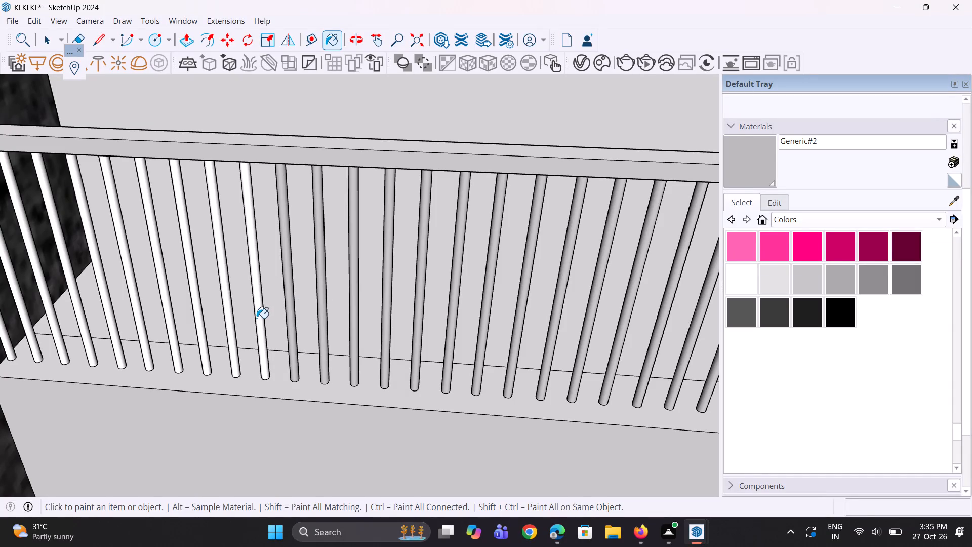
left_click(257, 318)
left_click(230, 311)
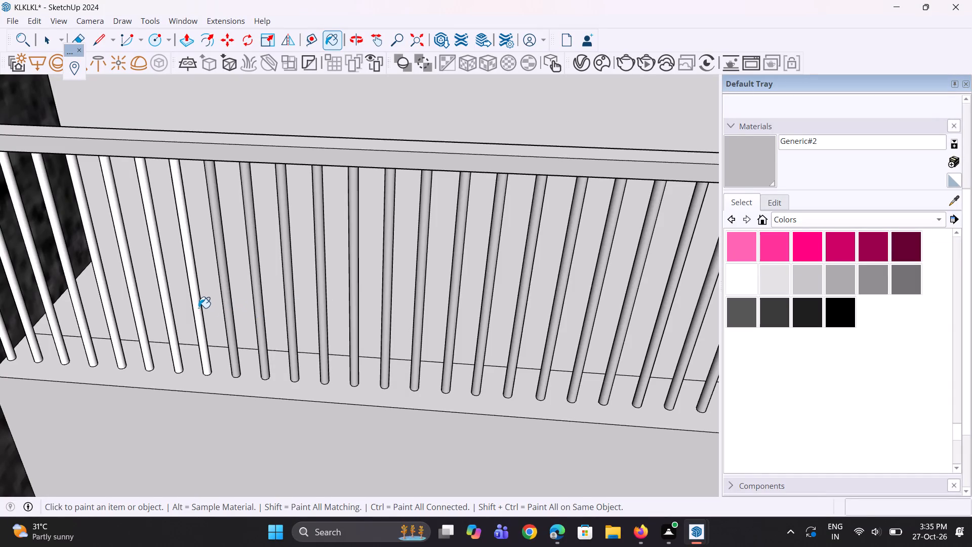
left_click(196, 308)
left_click(170, 308)
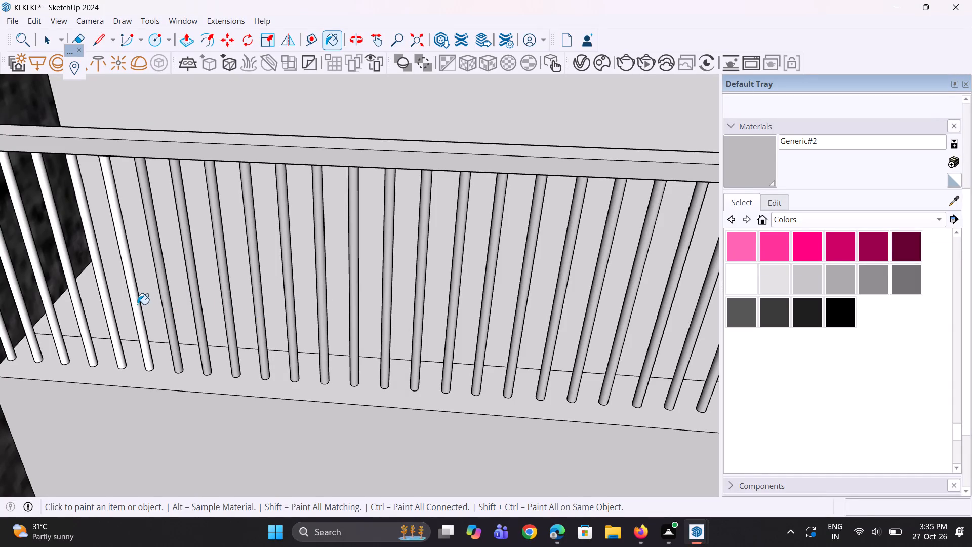
left_click(137, 304)
Paint the last five terrace railing balusters, nearest the dark granite pillar, with light grey Generic#2.
scroll(334, 241, "down", 4)
scroll(252, 279, "up", 7)
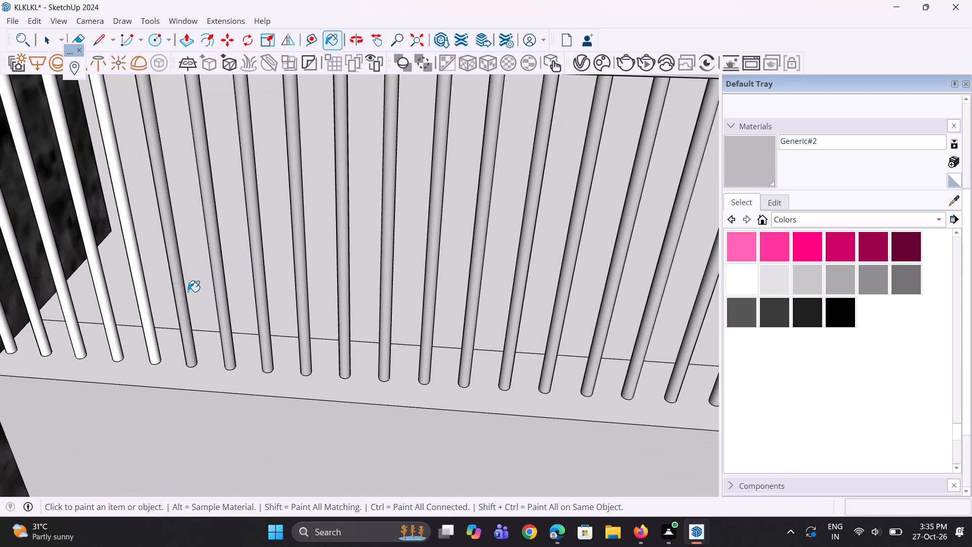
left_click(143, 298)
scroll(378, 224, "down", 5)
scroll(185, 240, "up", 2)
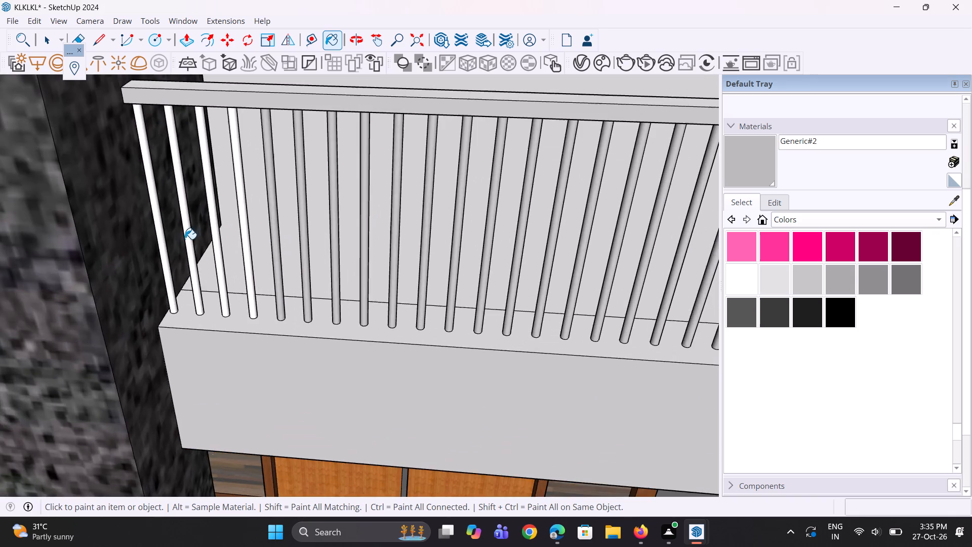
scroll(185, 239, "up", 3)
left_click(161, 248)
left_click(197, 248)
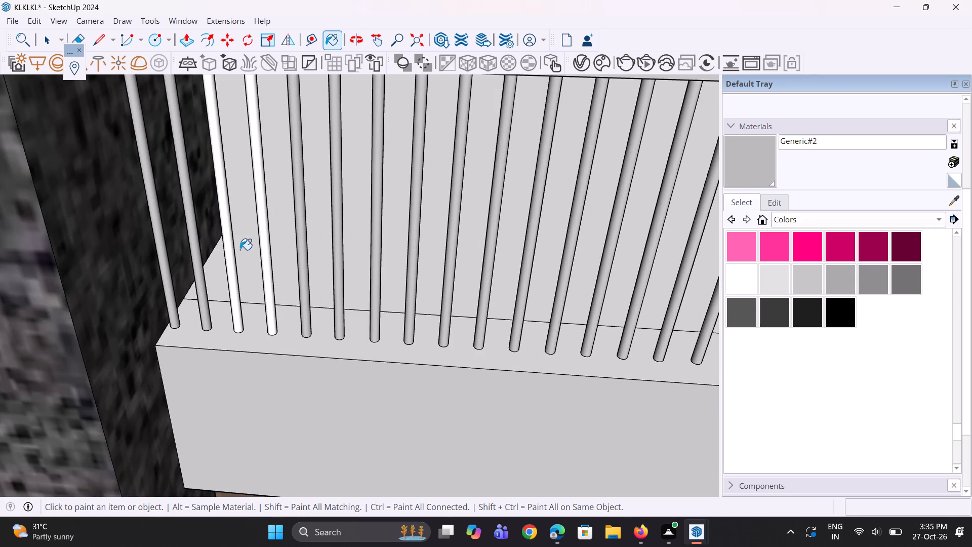
left_click(232, 250)
left_click(264, 259)
Paint the front and top faces of the handrail on the balcony directly below the terrace with light grey Generic#2.
scroll(253, 242, "down", 4)
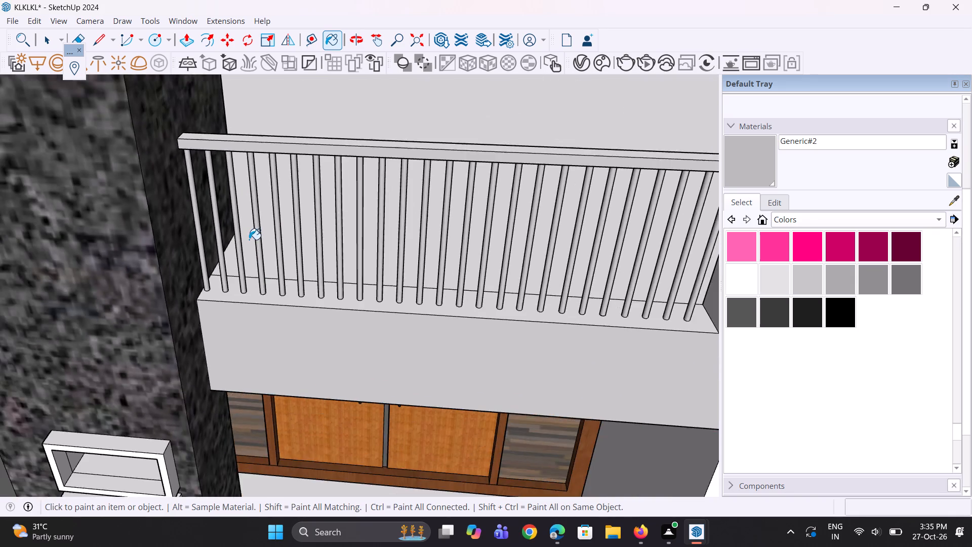
scroll(249, 240, "down", 18)
middle_click_drag(302, 297, 314, 220)
scroll(302, 297, "up", 1)
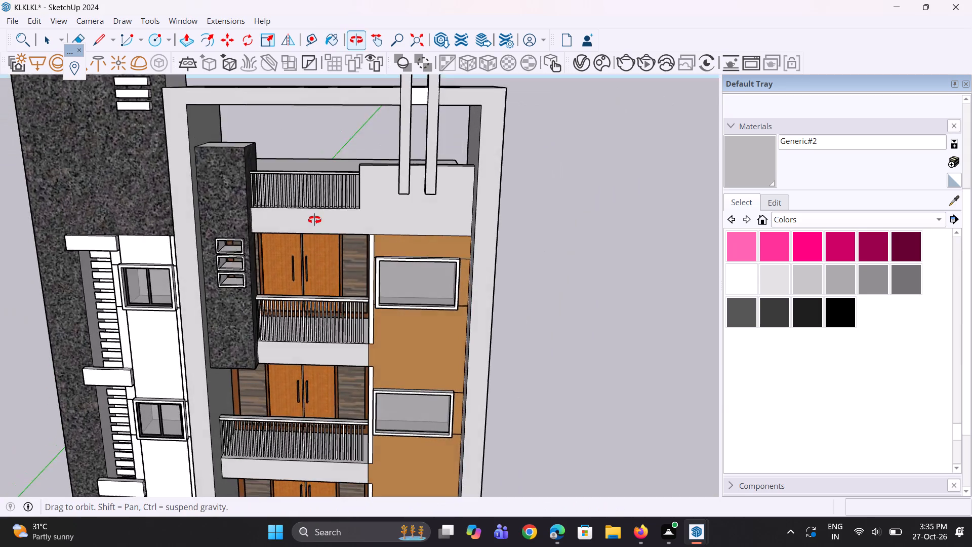
middle_click_drag(314, 220, 315, 216)
scroll(344, 160, "down", 3)
scroll(311, 324, "up", 11)
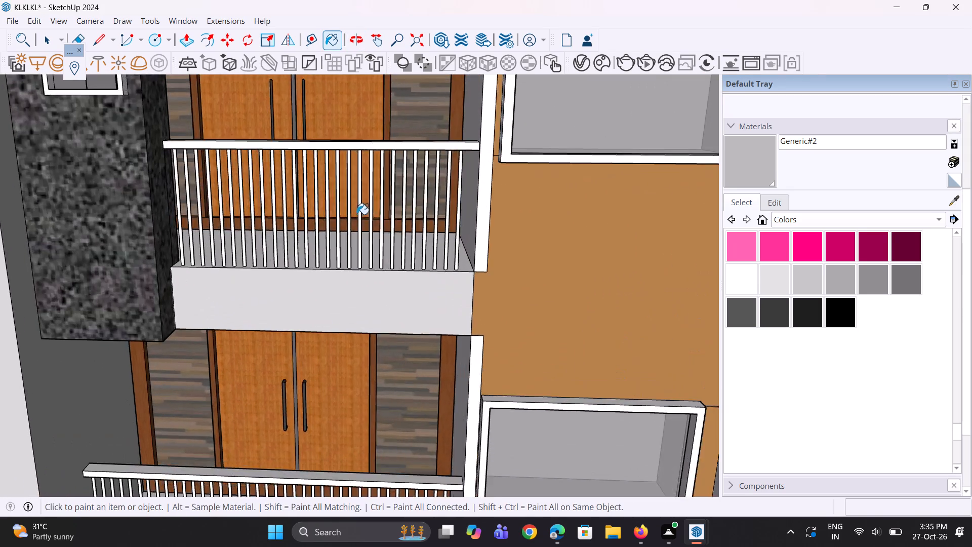
scroll(357, 214, "up", 2)
middle_click_drag(376, 220, 352, 285)
scroll(366, 143, "up", 9)
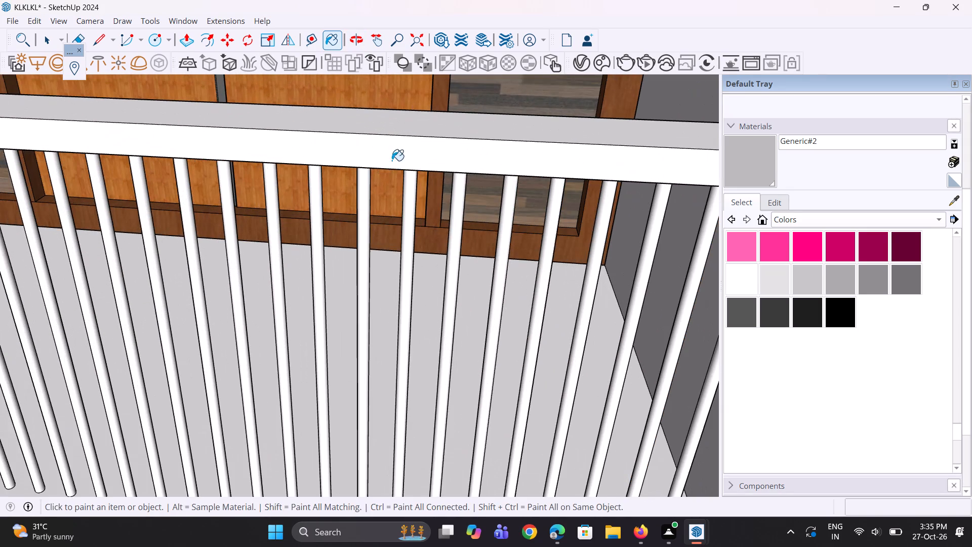
left_click(397, 157)
left_click(422, 136)
Paint the remaining faces of the same balcony's handrail with light grey Generic#2.
scroll(366, 220, "down", 5)
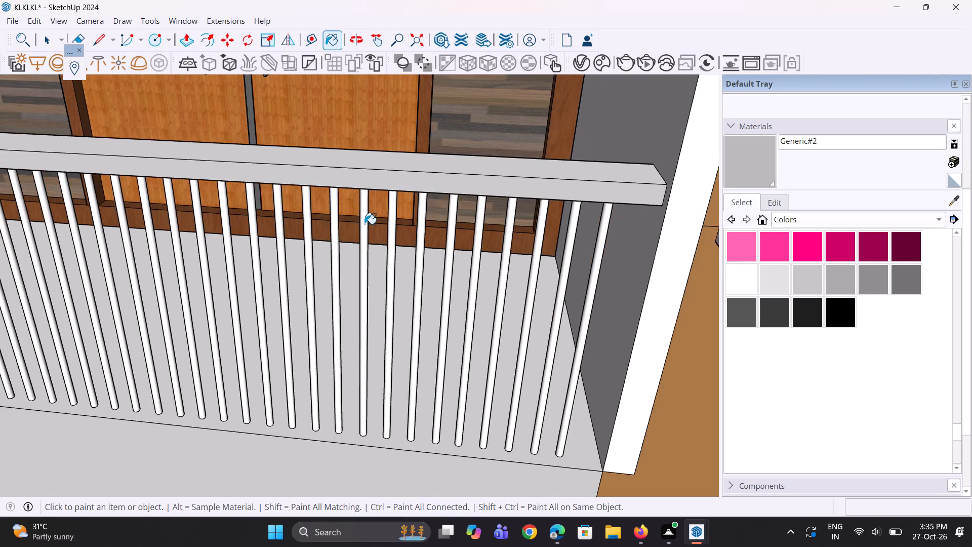
scroll(362, 226, "down", 5)
middle_click_drag(420, 233, 53, 317)
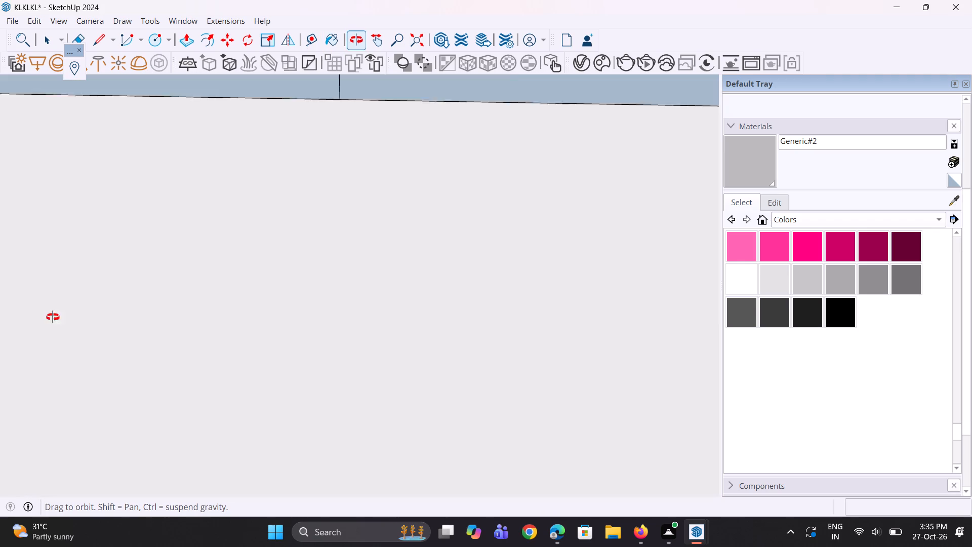
middle_click_drag(53, 317, 161, 356)
scroll(270, 247, "up", 7)
scroll(376, 248, "down", 4)
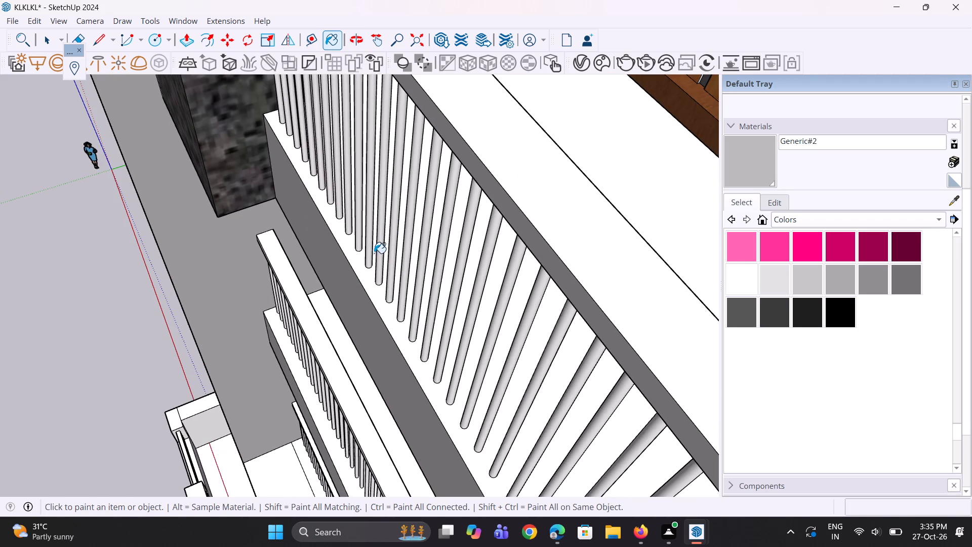
left_click(514, 178)
middle_click_drag(459, 234, 456, 353)
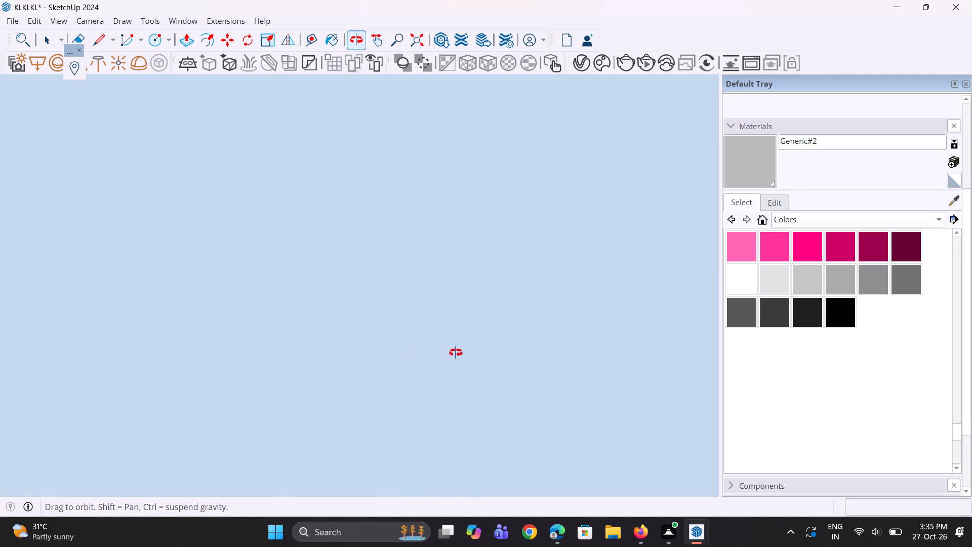
middle_click_drag(456, 353, 582, 334)
scroll(524, 288, "up", 3)
middle_click_drag(522, 274, 500, 316)
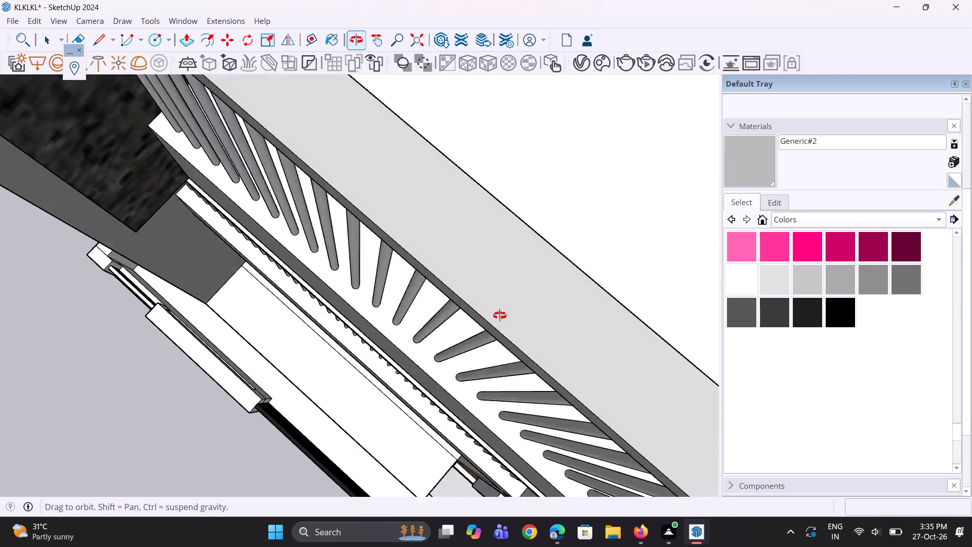
middle_click_drag(500, 316, 505, 396)
middle_click_drag(524, 371, 484, 384)
scroll(524, 371, "up", 1)
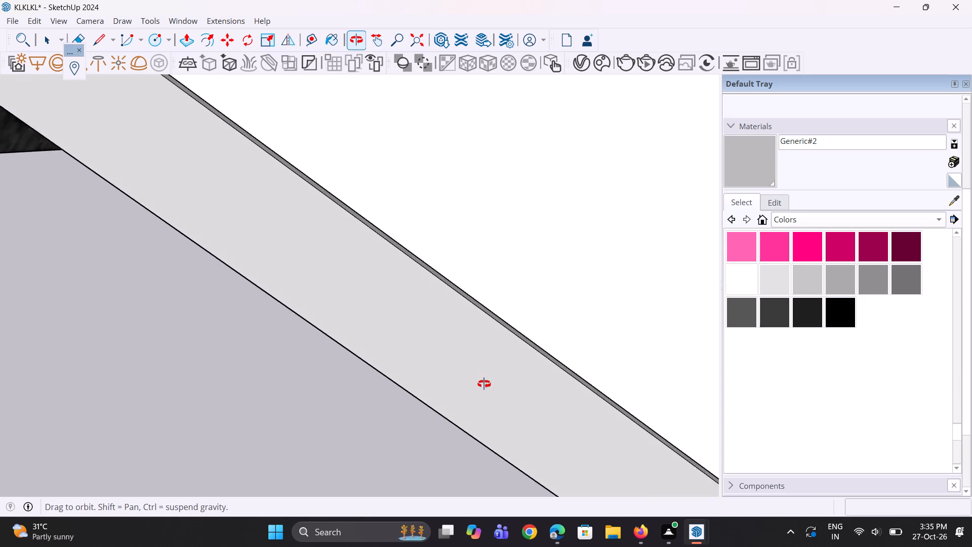
middle_click_drag(484, 384, 489, 394)
scroll(508, 357, "up", 1)
left_click(509, 357)
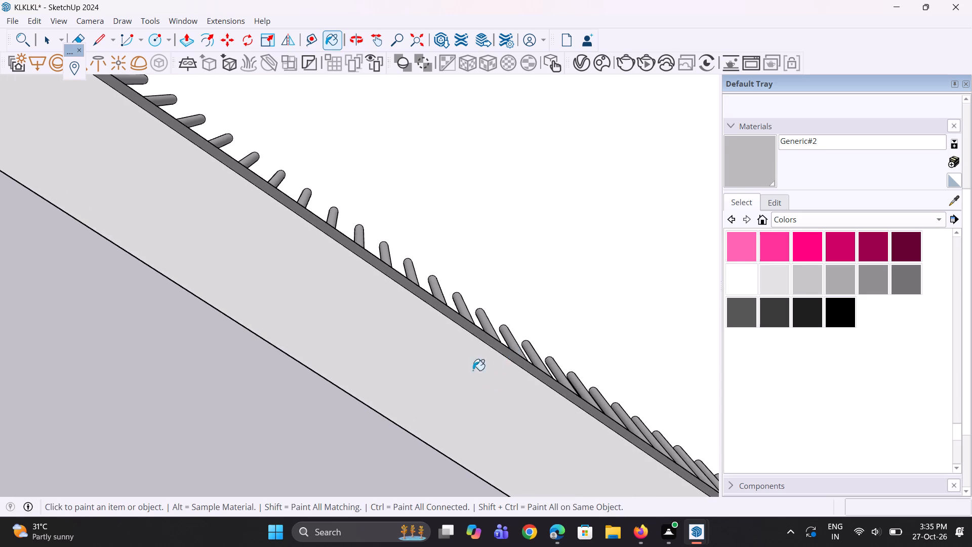
Examine the front facade's balconies and railings from several angles.
middle_click_drag(456, 377, 516, 260)
scroll(516, 260, "down", 11)
middle_click_drag(396, 324, 546, 221)
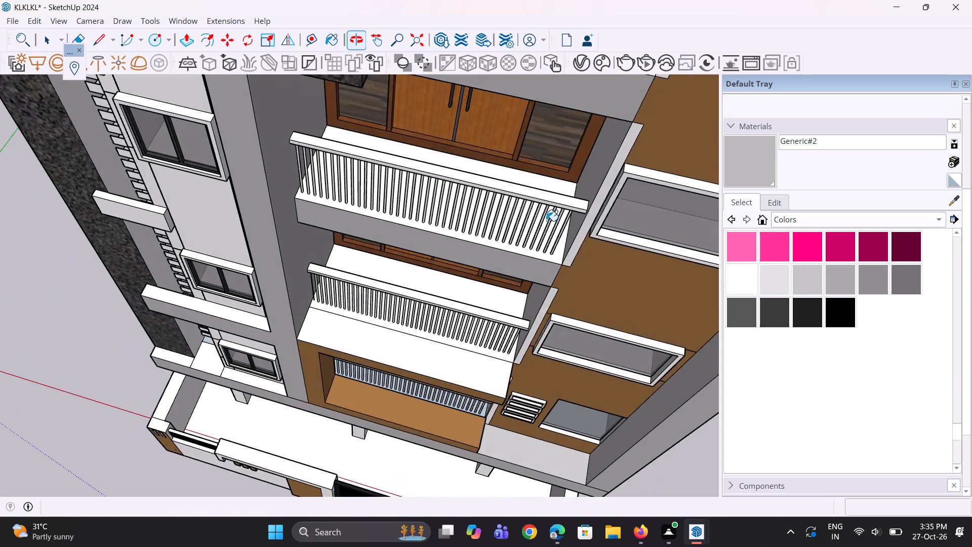
scroll(496, 276, "down", 10)
middle_click_drag(502, 337, 509, 280)
scroll(509, 281, "up", 1)
scroll(503, 257, "down", 5)
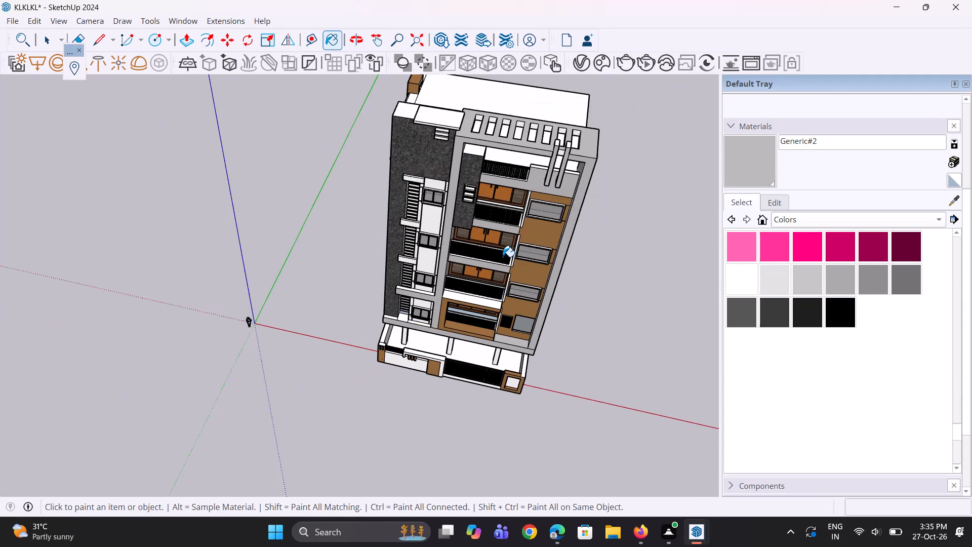
scroll(503, 257, "down", 1)
middle_click_drag(491, 273, 539, 173)
scroll(513, 219, "up", 8)
middle_click_drag(451, 304, 451, 270)
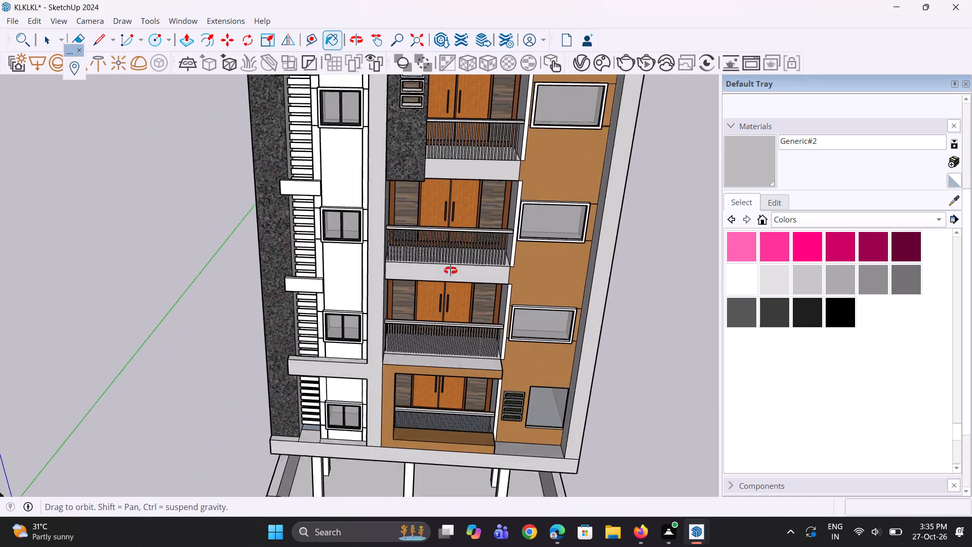
middle_click_drag(451, 270, 447, 250)
scroll(428, 239, "up", 6)
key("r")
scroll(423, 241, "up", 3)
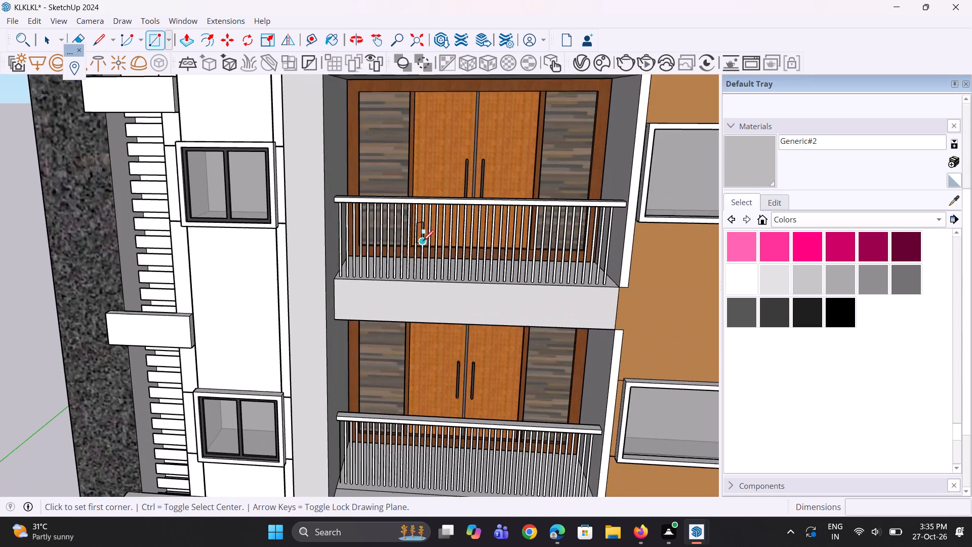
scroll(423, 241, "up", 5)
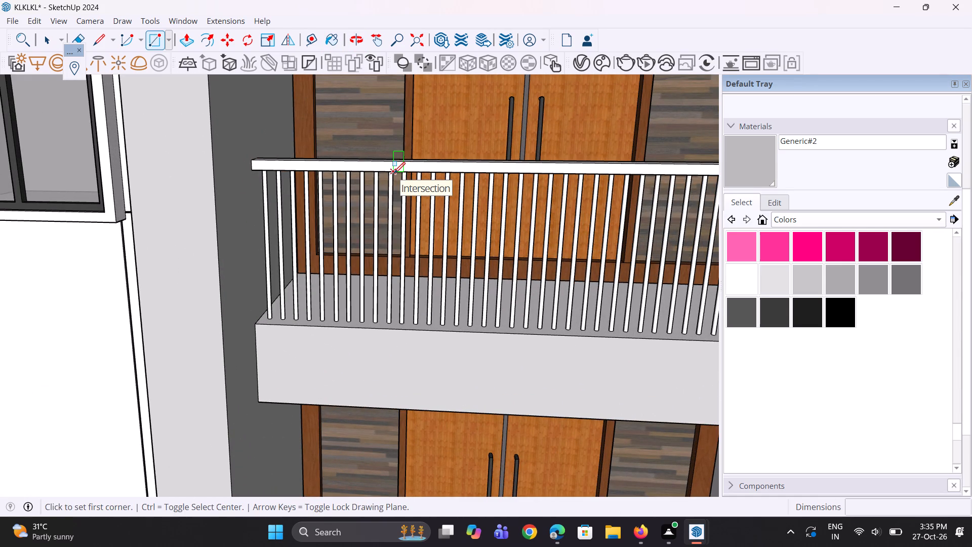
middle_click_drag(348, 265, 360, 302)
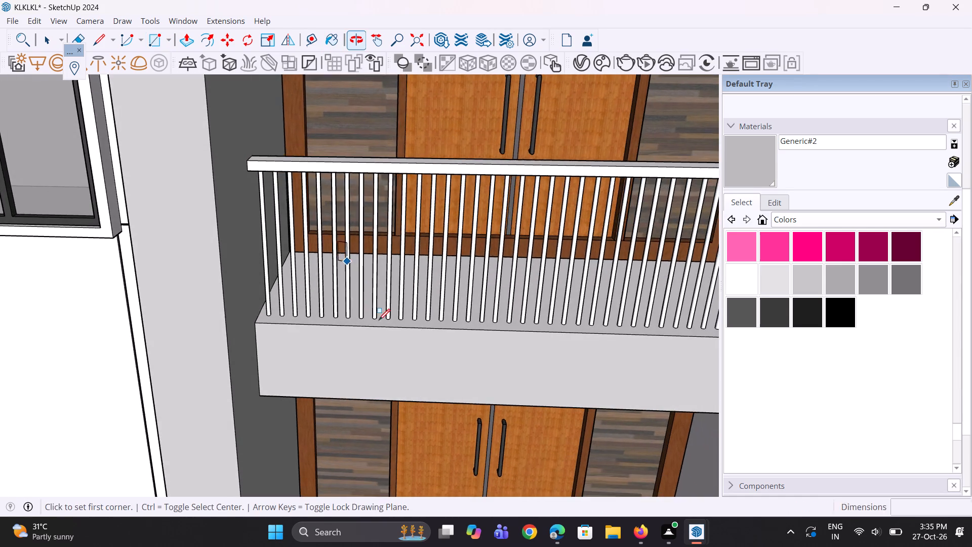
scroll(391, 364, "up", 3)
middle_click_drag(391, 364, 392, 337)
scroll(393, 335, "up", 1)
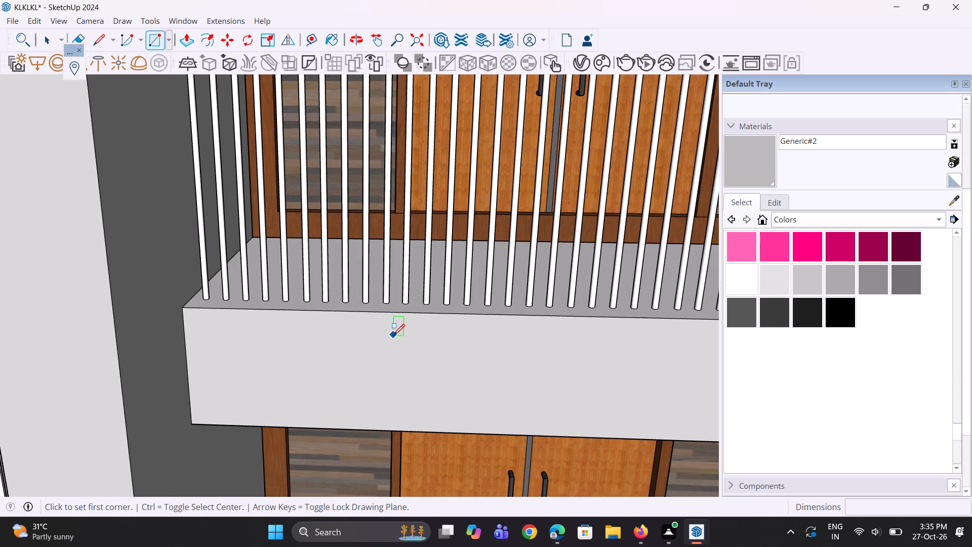
Copy the balcony slab's front top edge about 8 1/8" down its front face.
key("space")
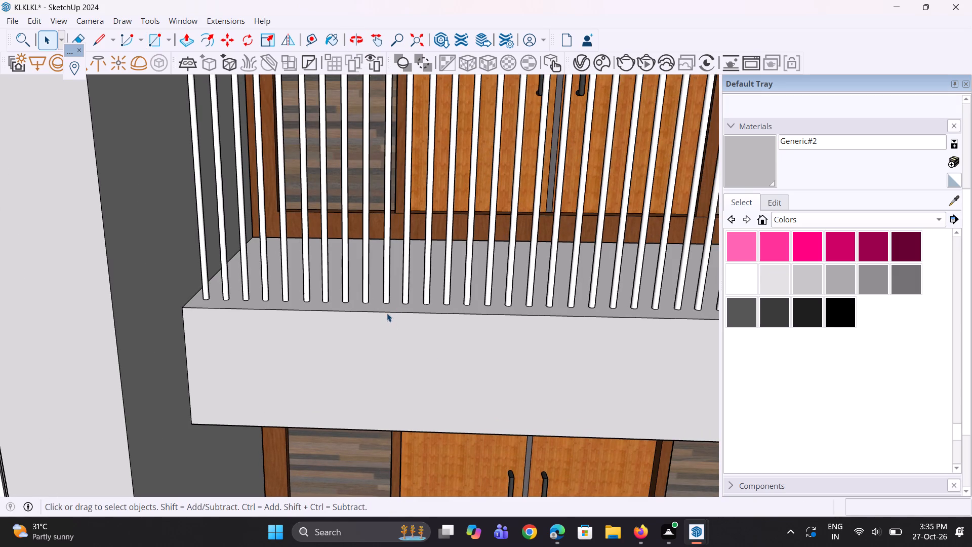
left_click(387, 313)
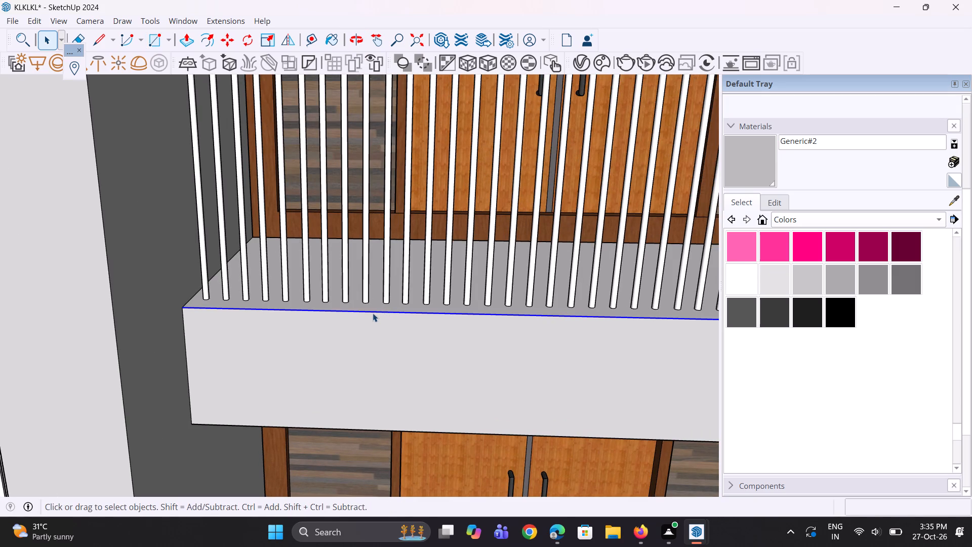
key("m")
scroll(351, 324, "up", 1)
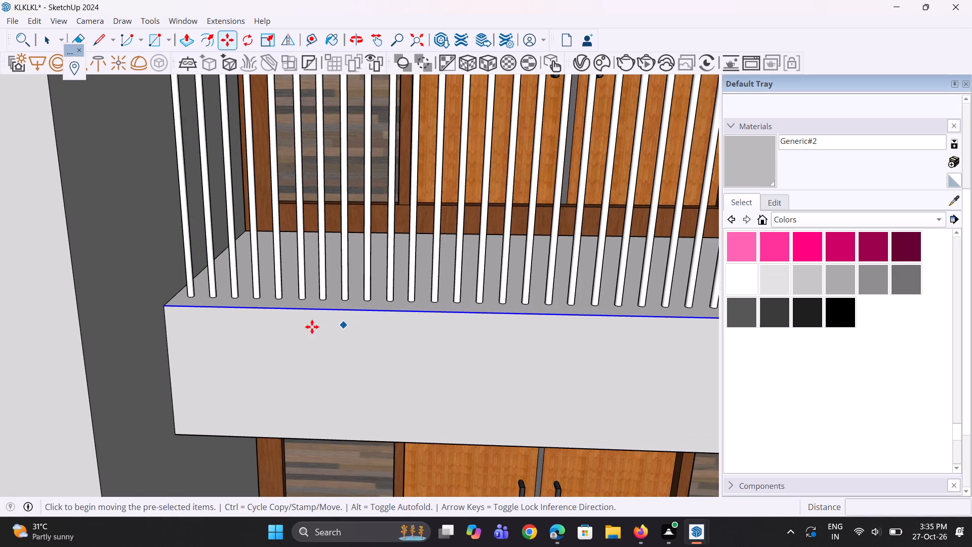
left_click(160, 305)
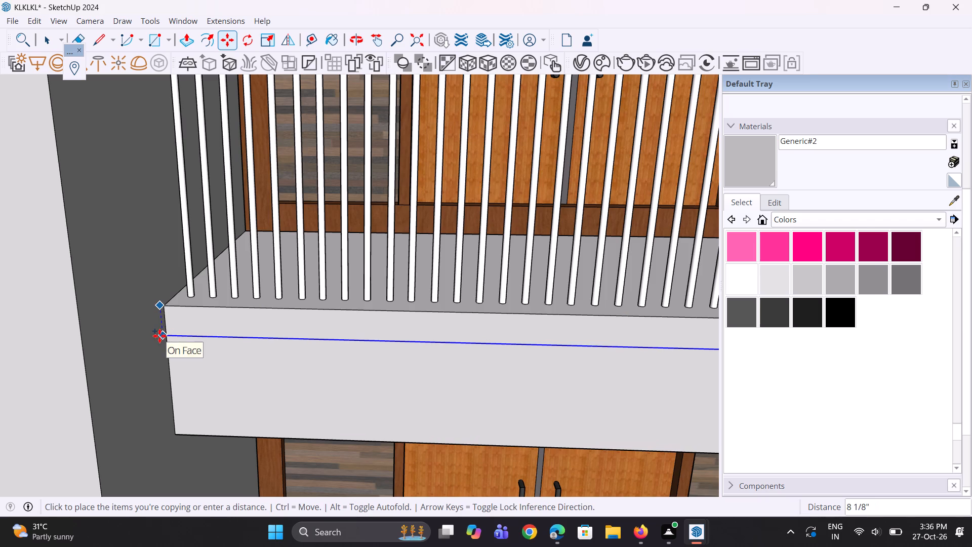
left_click(159, 336)
Draw a vertical line about 8 1/8" long near the middle of the slab's upper strip, dividing it in two.
scroll(235, 333, "down", 9)
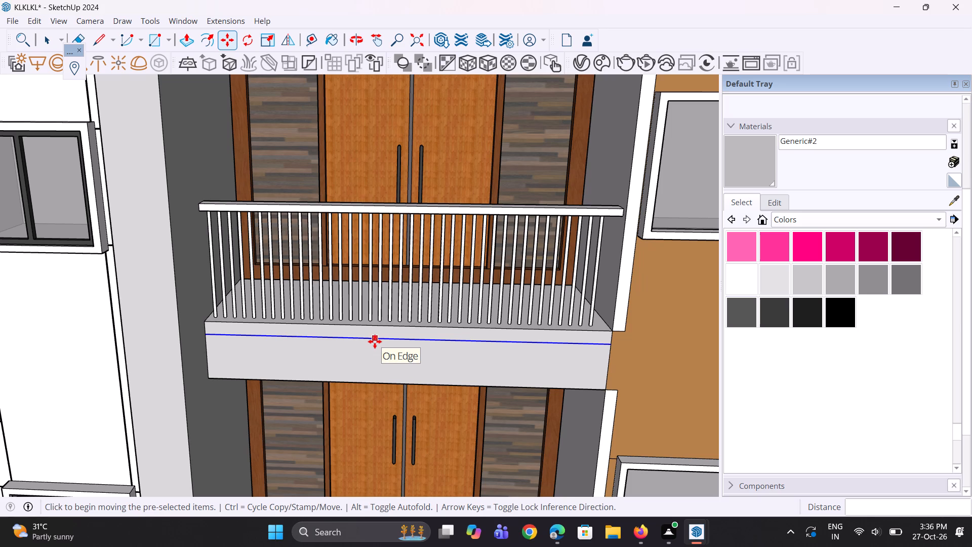
key("l")
scroll(375, 339, "up", 4)
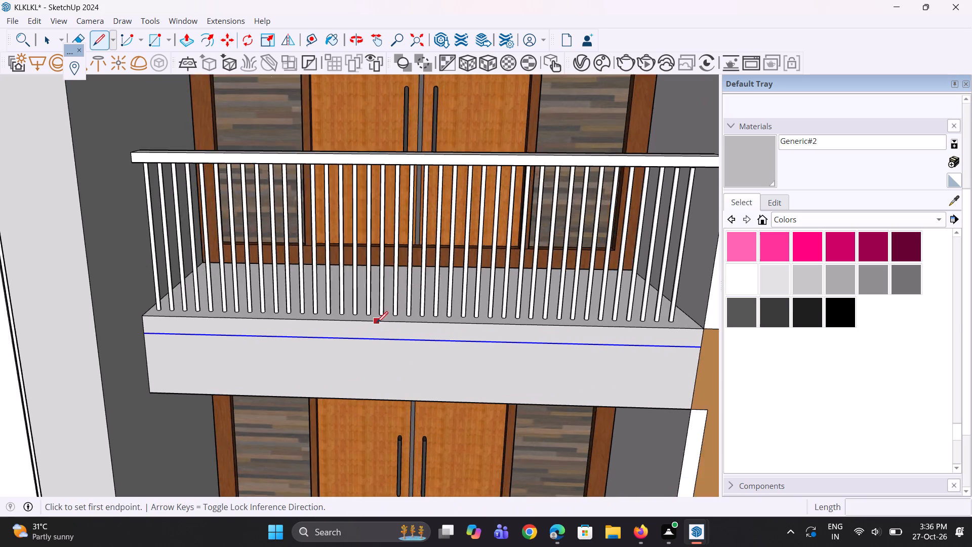
scroll(377, 323, "up", 2)
left_click(370, 322)
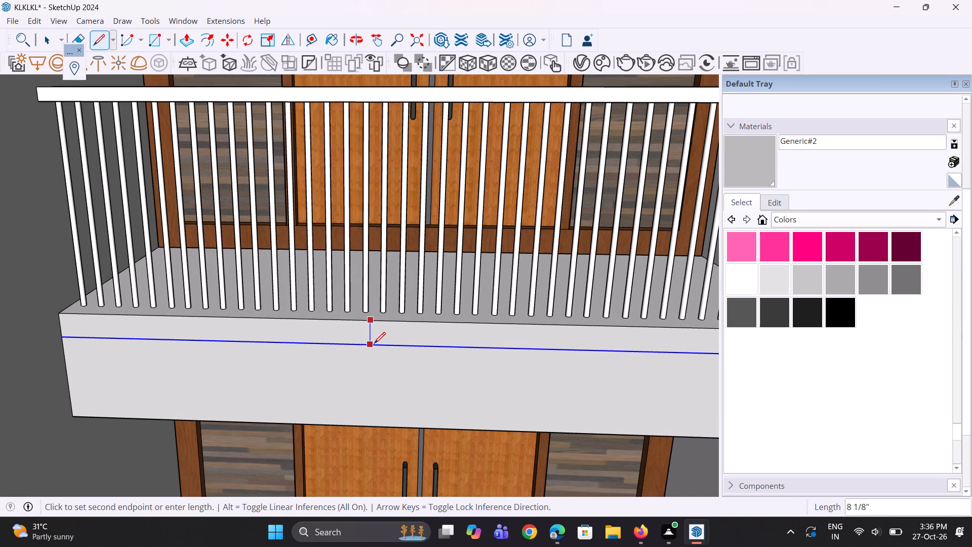
left_click(375, 343)
key("space")
key("space")
Push/Pull the strip section on the orange wall's side outward about 5 15/16" as a ledge.
key("p")
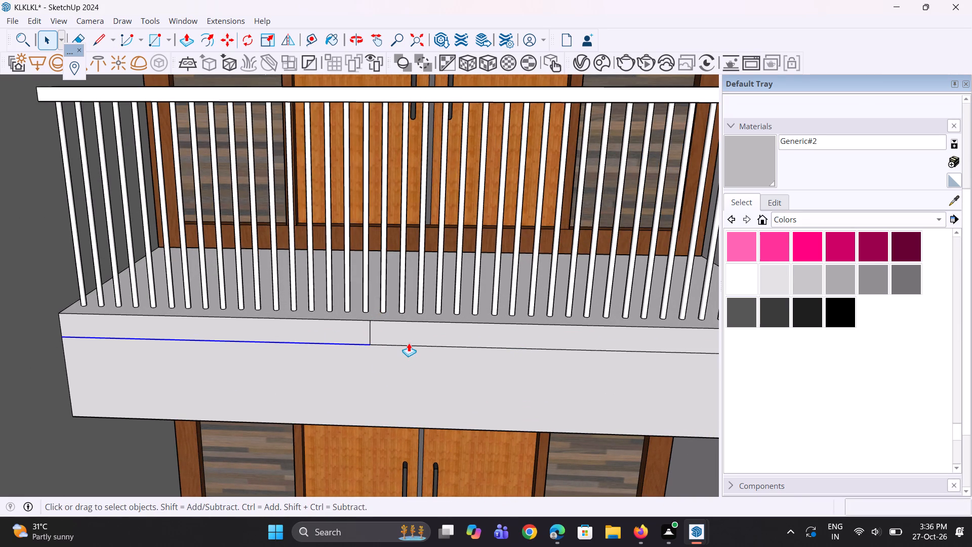
left_click(409, 339)
left_click(409, 346)
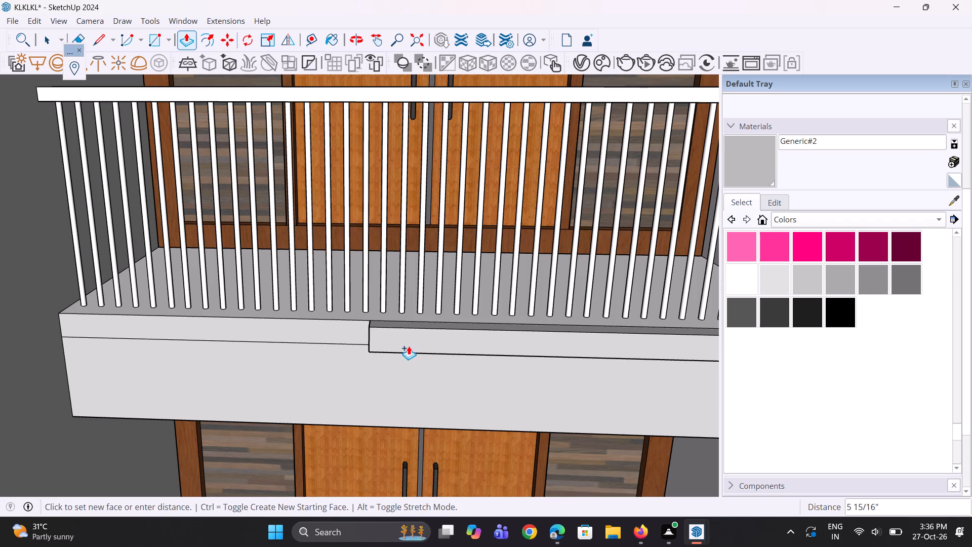
Extend the ledge's free end face about 1' 6 13/16" along the slab toward the dark grey wall.
scroll(224, 346, "down", 5)
middle_click_drag(232, 350, 302, 349)
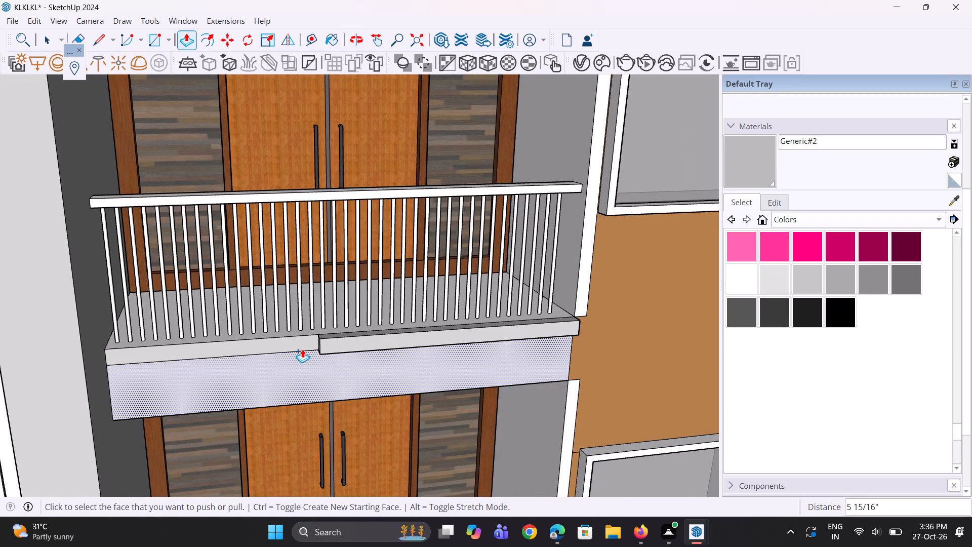
scroll(302, 349, "up", 3)
scroll(304, 349, "down", 1)
scroll(319, 340, "up", 6)
middle_click_drag(328, 337, 360, 335)
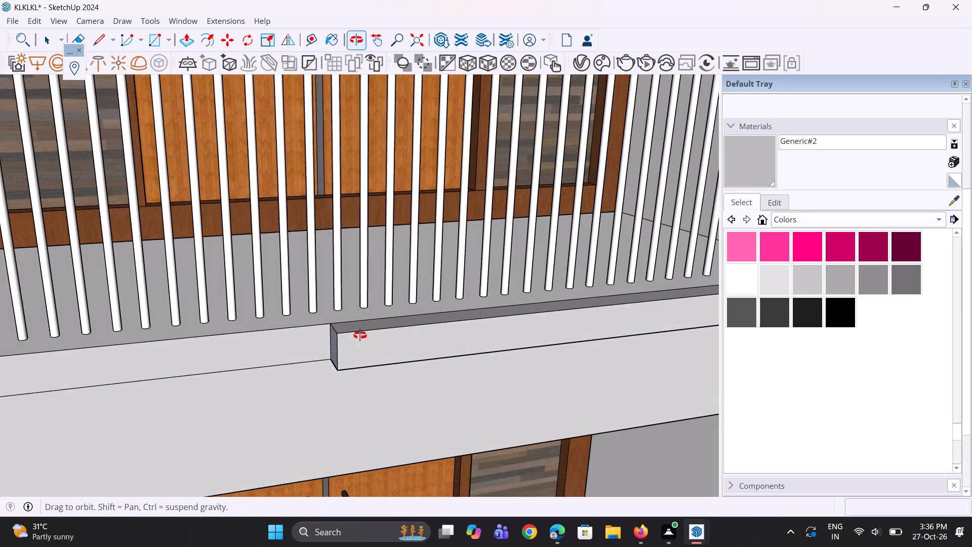
middle_click_drag(360, 335, 376, 326)
left_click(334, 343)
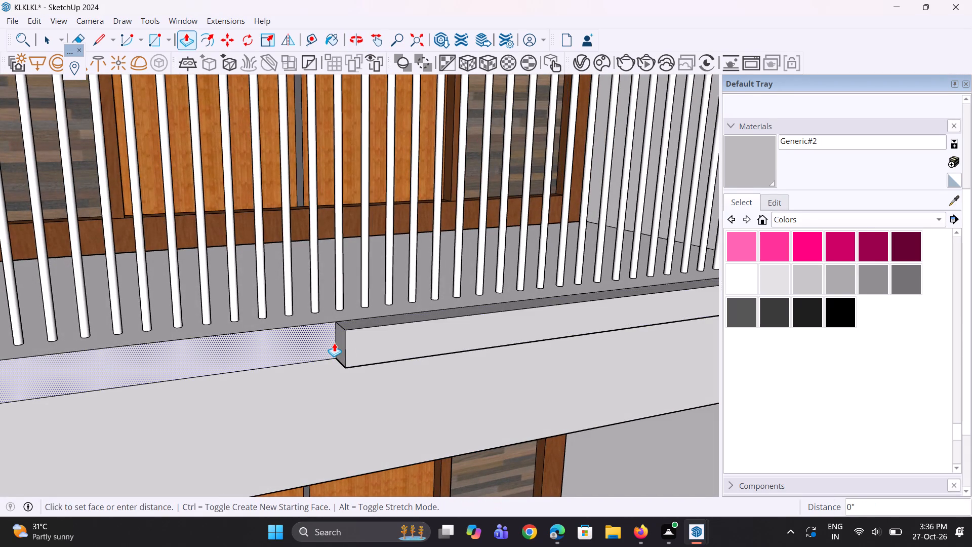
key("Escape")
left_click(345, 344)
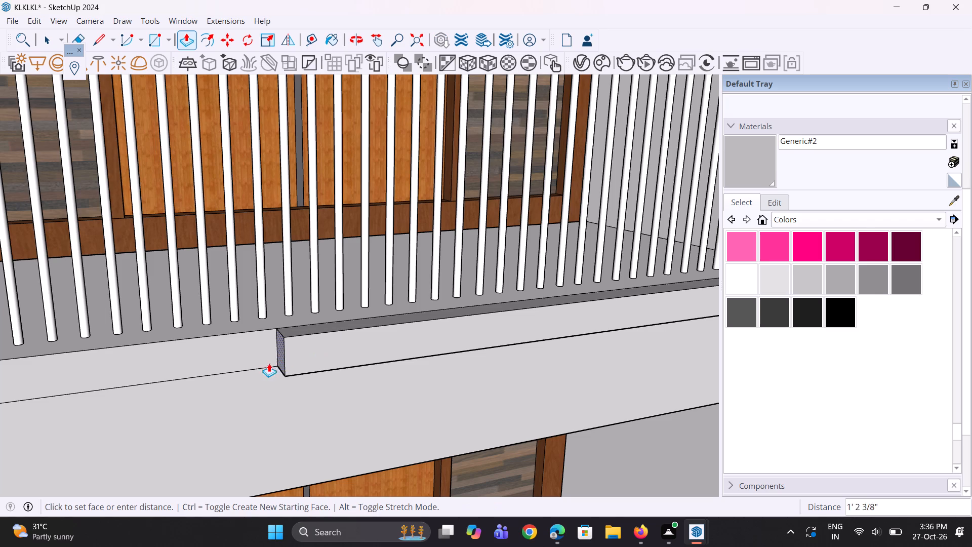
left_click(255, 365)
Extend the same end face of the ledge a further 8 13/16" or so along the slab.
scroll(217, 360, "down", 5)
middle_click_drag(299, 381, 229, 381)
scroll(263, 358, "up", 1)
scroll(355, 343, "down", 4)
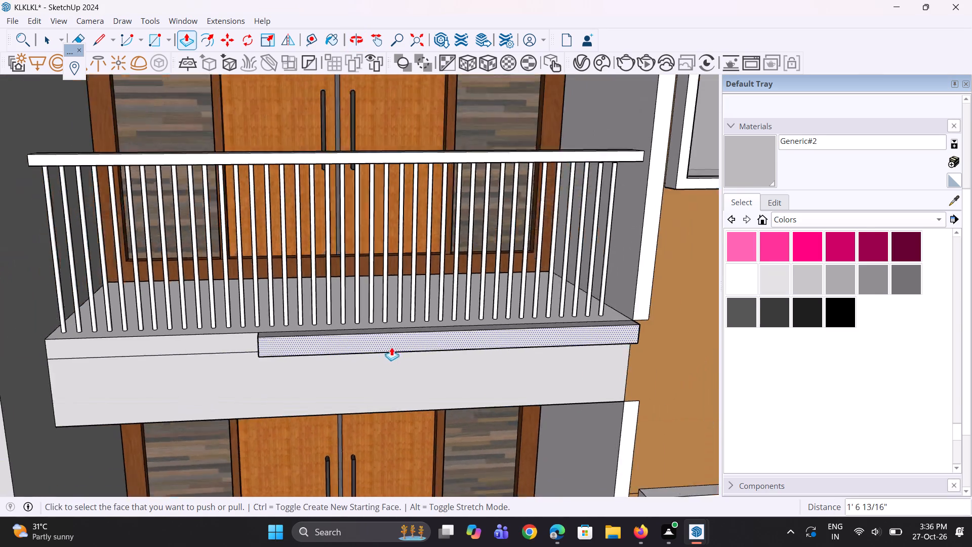
scroll(391, 347, "down", 1)
middle_click_drag(315, 371, 454, 341)
scroll(337, 357, "up", 3)
scroll(288, 350, "up", 1)
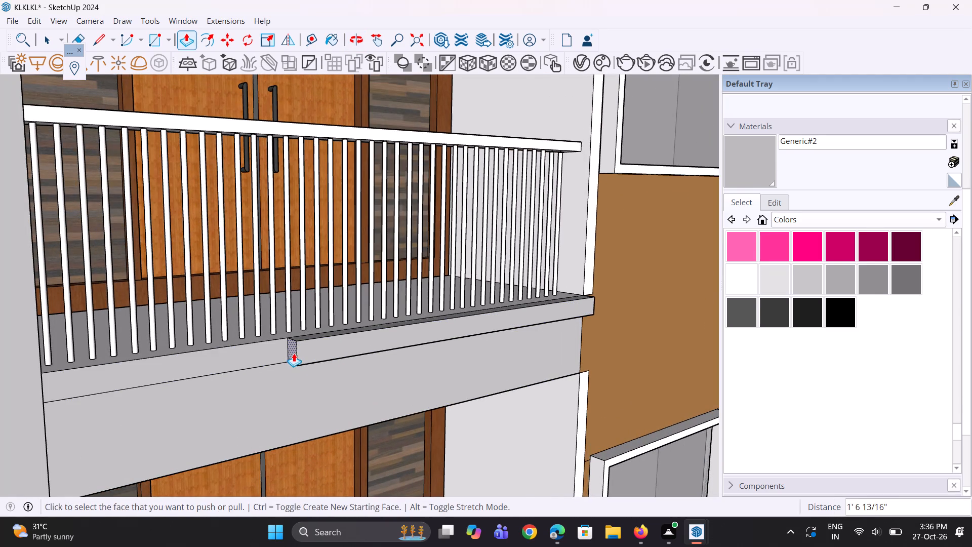
left_click(294, 353)
left_click(270, 359)
Copy the short top edge at the ledge's free end about 3' 9/16" along its top face.
middle_click_drag(318, 359, 177, 386)
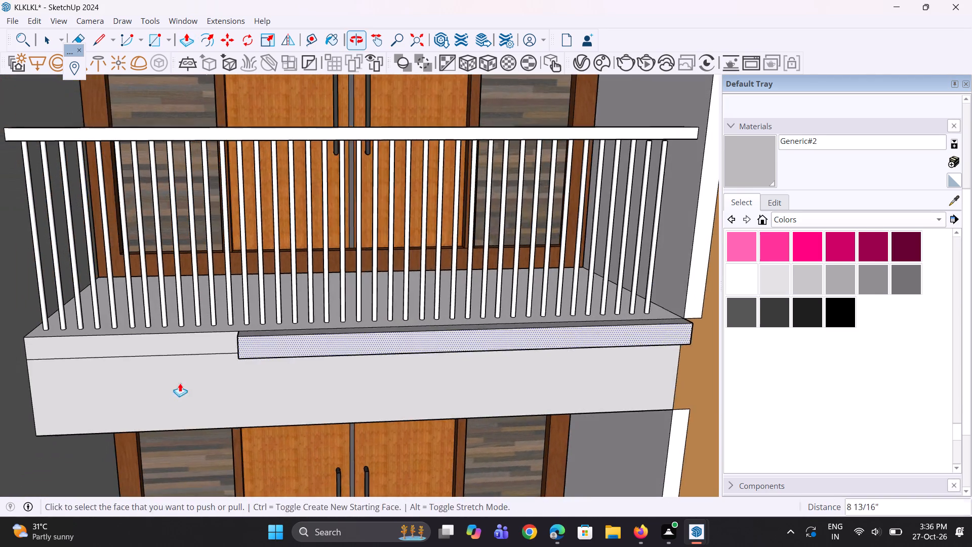
scroll(182, 381, "up", 1)
key("space")
key("space")
middle_click_drag(221, 356, 212, 405)
scroll(222, 372, "up", 5)
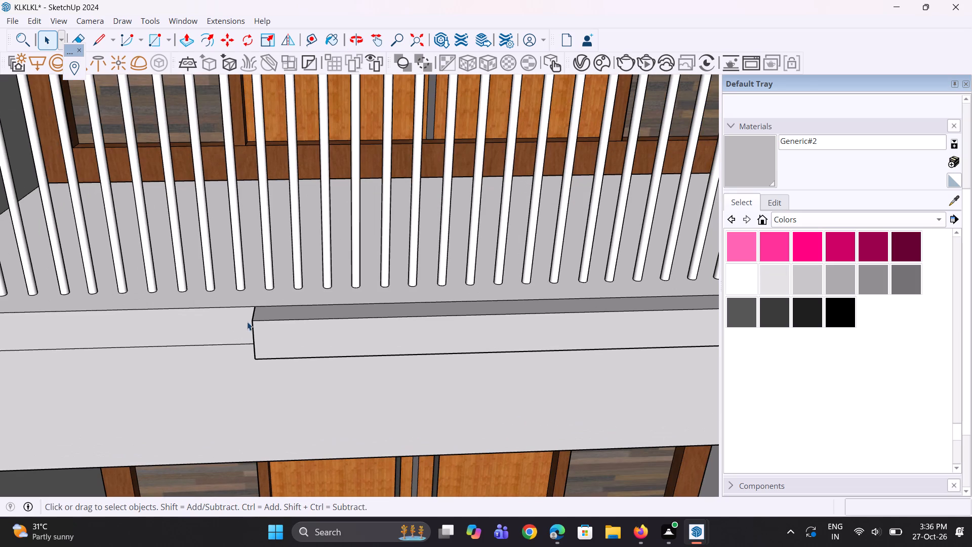
left_click(253, 316)
middle_click_drag(253, 317, 248, 364)
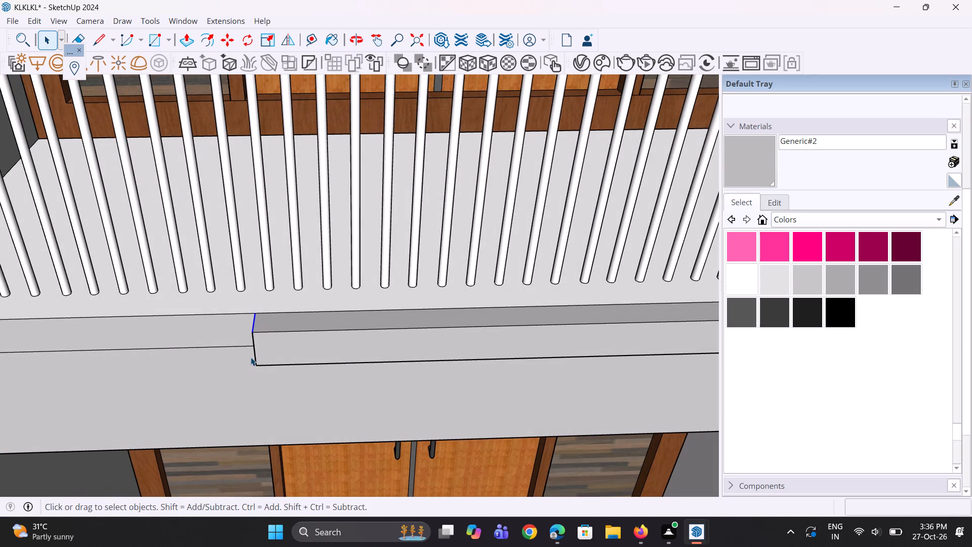
key("m")
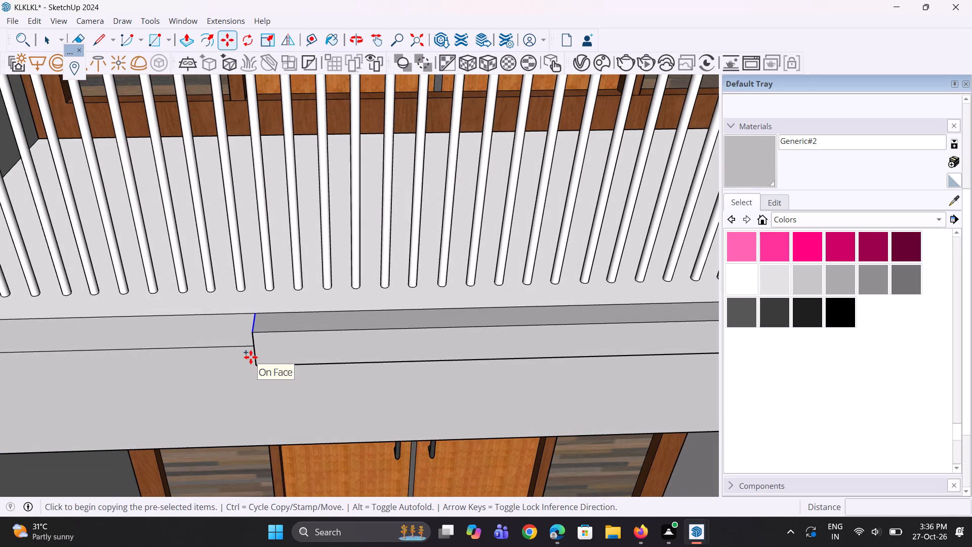
scroll(156, 524, "down", 3)
scroll(149, 303, "down", 6)
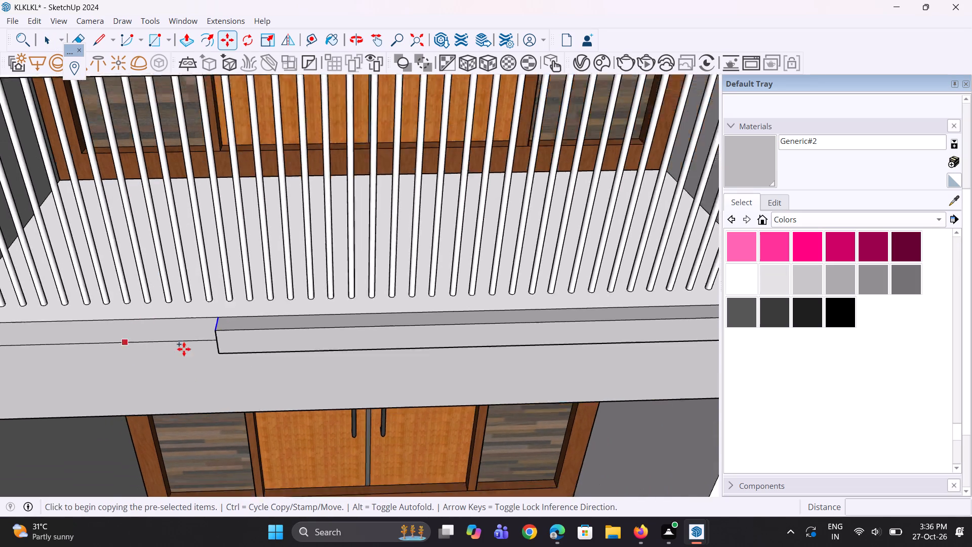
scroll(202, 337, "up", 5)
left_click(197, 331)
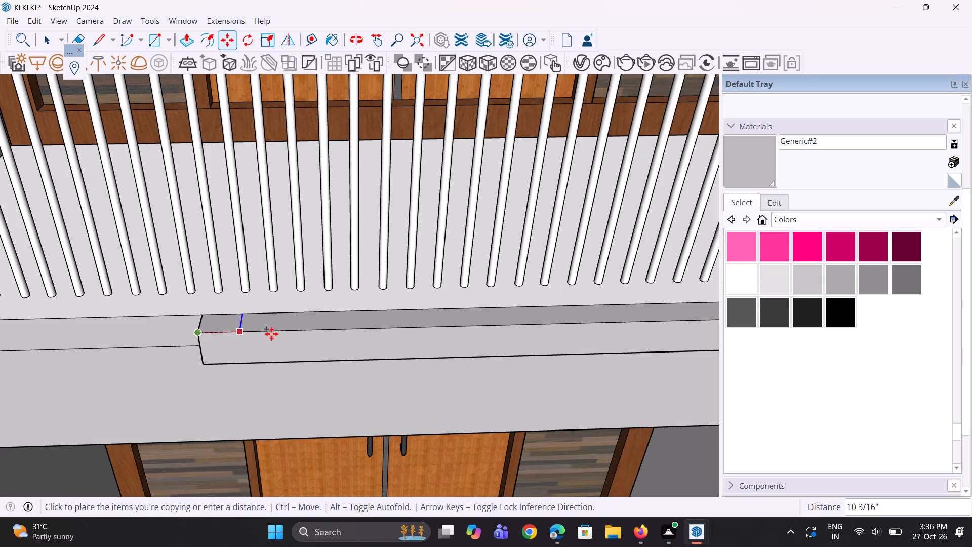
left_click(383, 327)
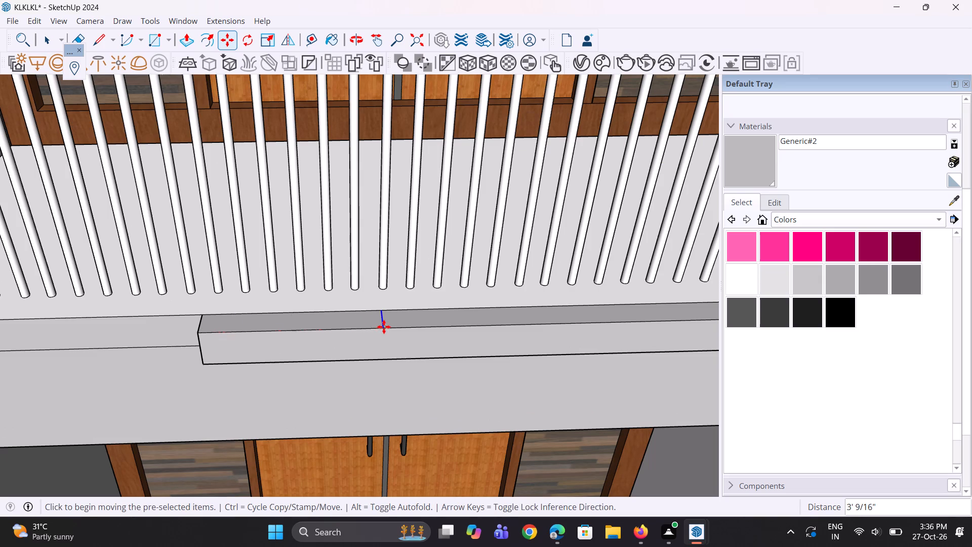
Push/Pull the divided-off section of the ledge's top face up about 5' 9 15/16" to handrail level.
scroll(375, 329, "up", 1)
key("p")
left_click(348, 323)
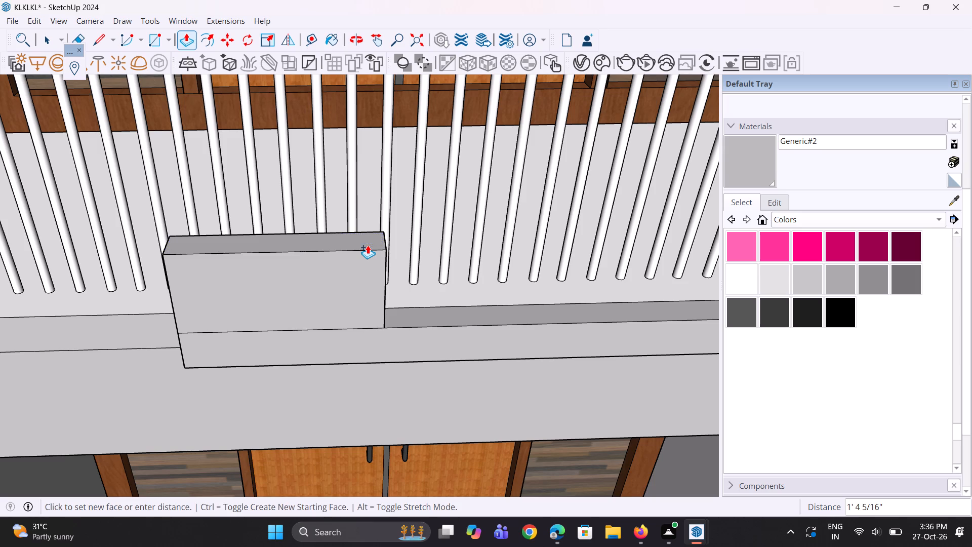
scroll(372, 231, "down", 9)
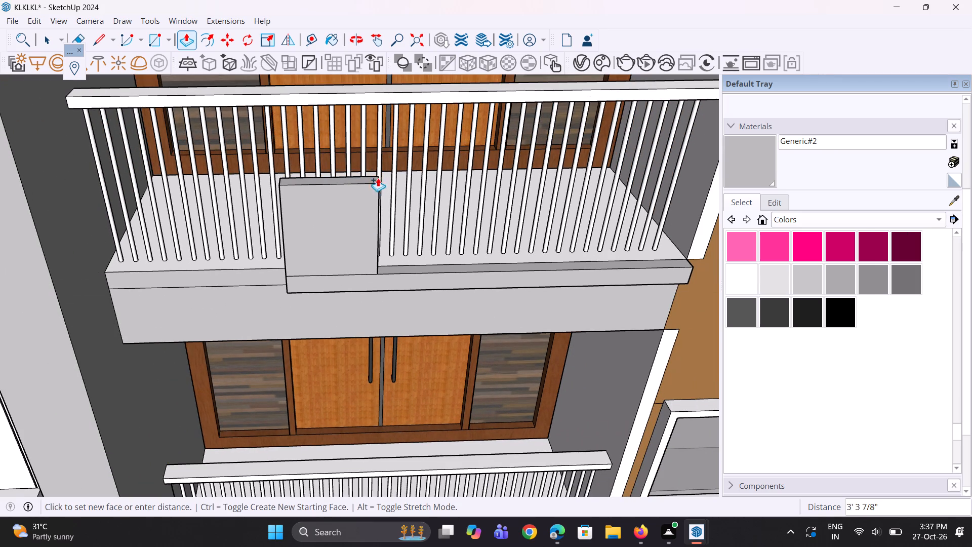
left_click(389, 93)
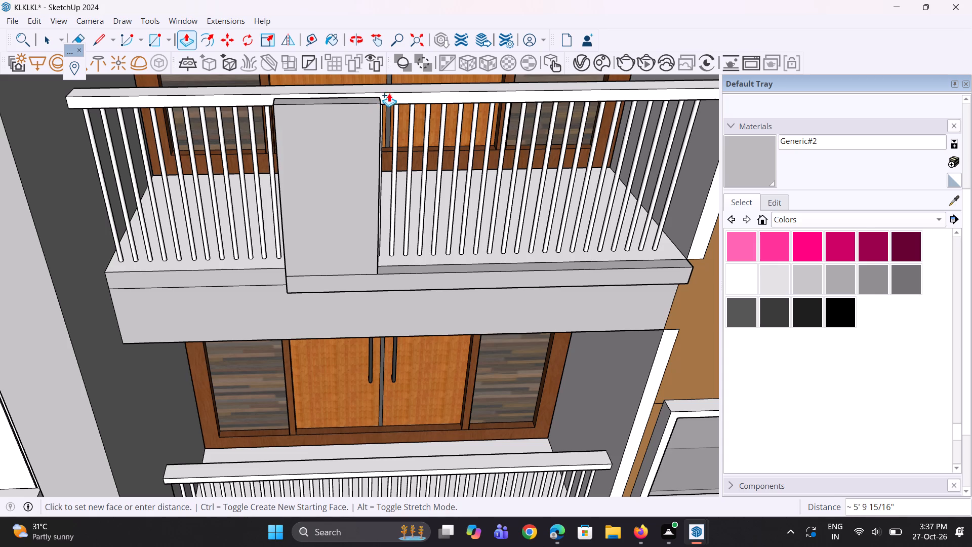
Widen the raised block about 1' 7 9/16" along the ledge toward the orange wall.
middle_click_drag(374, 226, 251, 246)
scroll(349, 233, "up", 3)
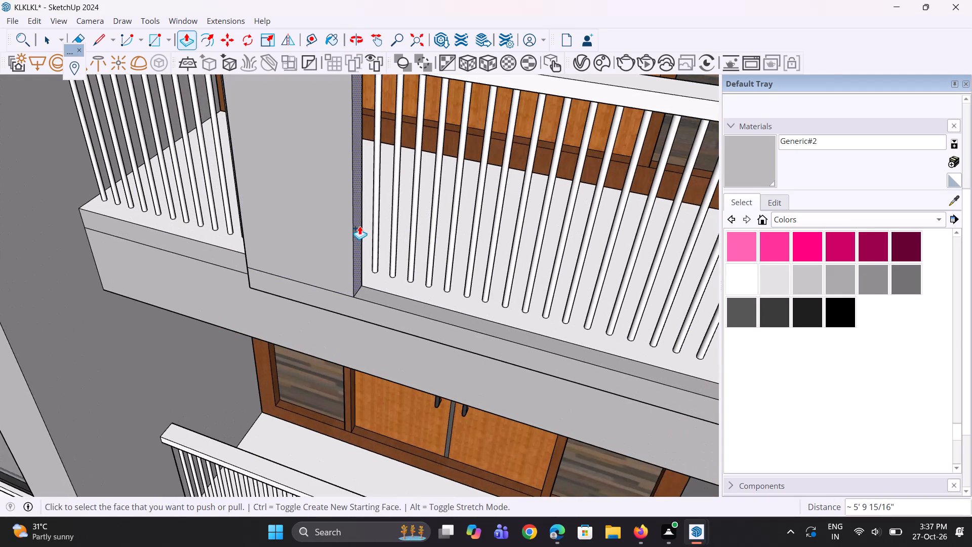
left_click(359, 226)
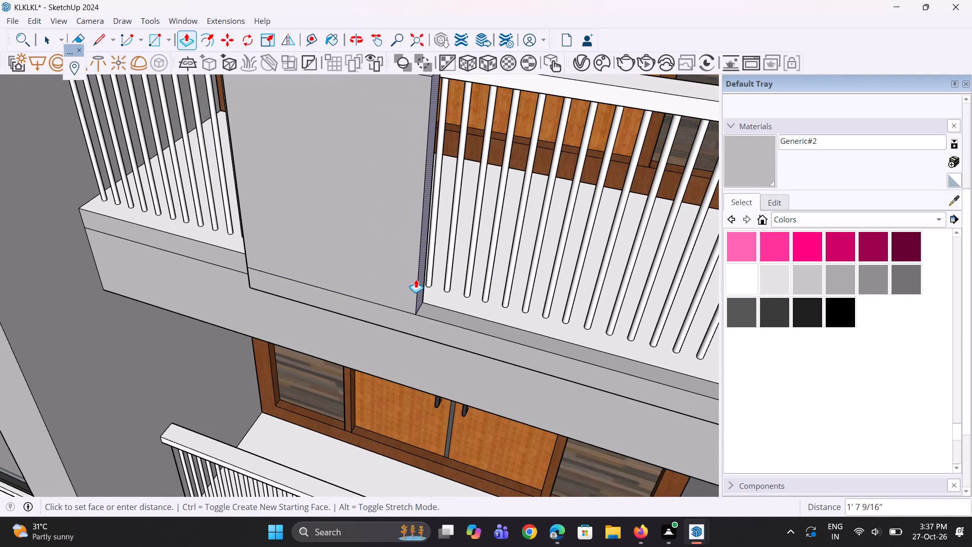
left_click(416, 279)
Thicken the block about 2' 1" inward from its back face, through the railing toward the balcony doors.
scroll(331, 344, "down", 5)
middle_click_drag(315, 344, 718, 435)
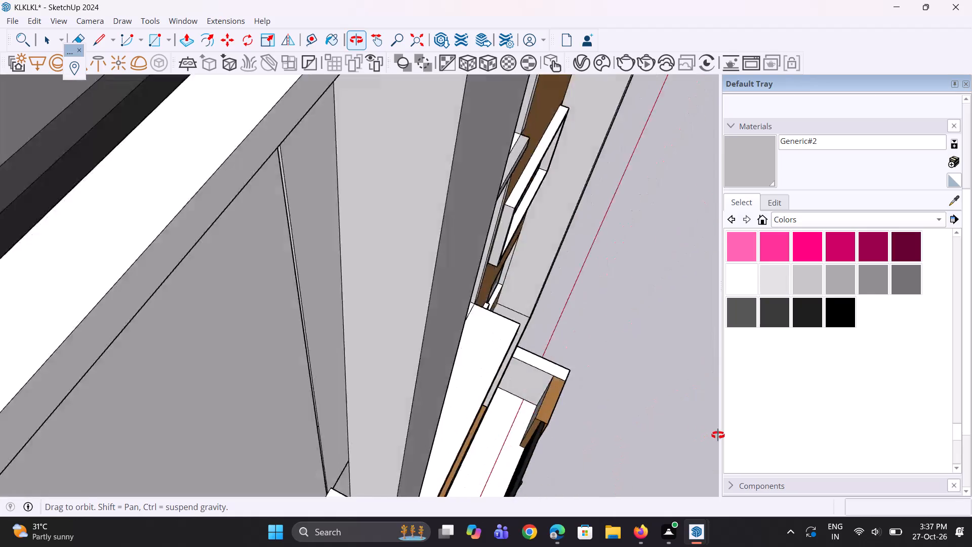
middle_click_drag(718, 435, 325, 393)
scroll(290, 264, "up", 4)
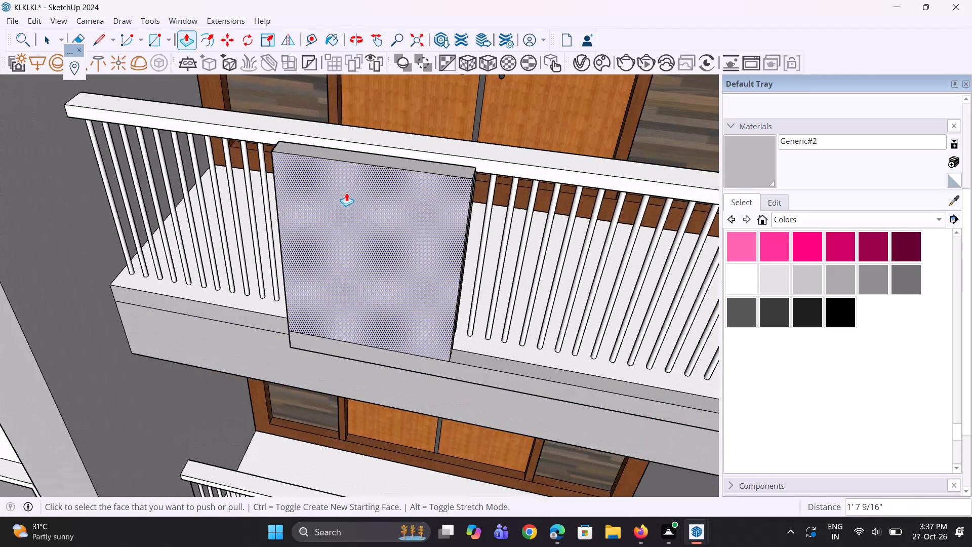
scroll(348, 191, "up", 4)
middle_click_drag(407, 139, 461, 338)
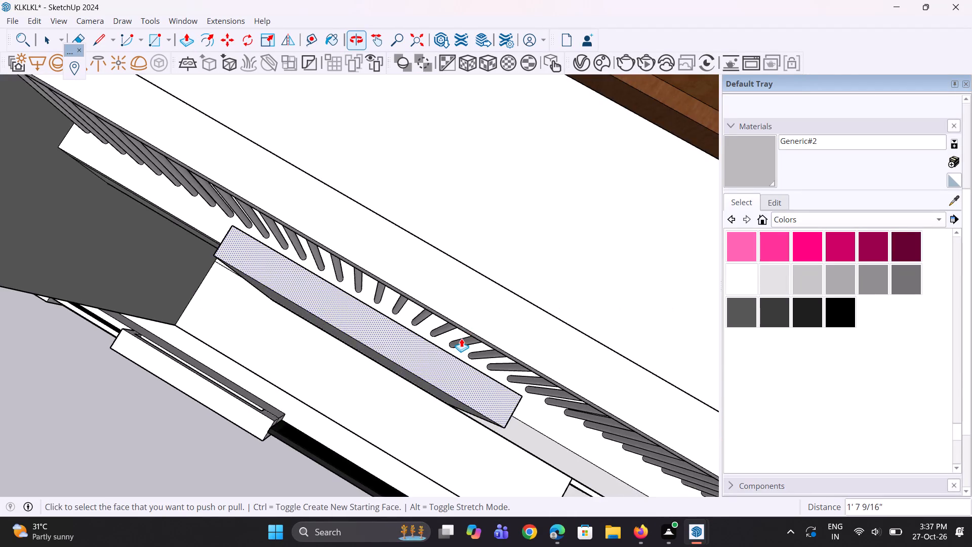
scroll(461, 338, "up", 5)
middle_click_drag(429, 341, 428, 358)
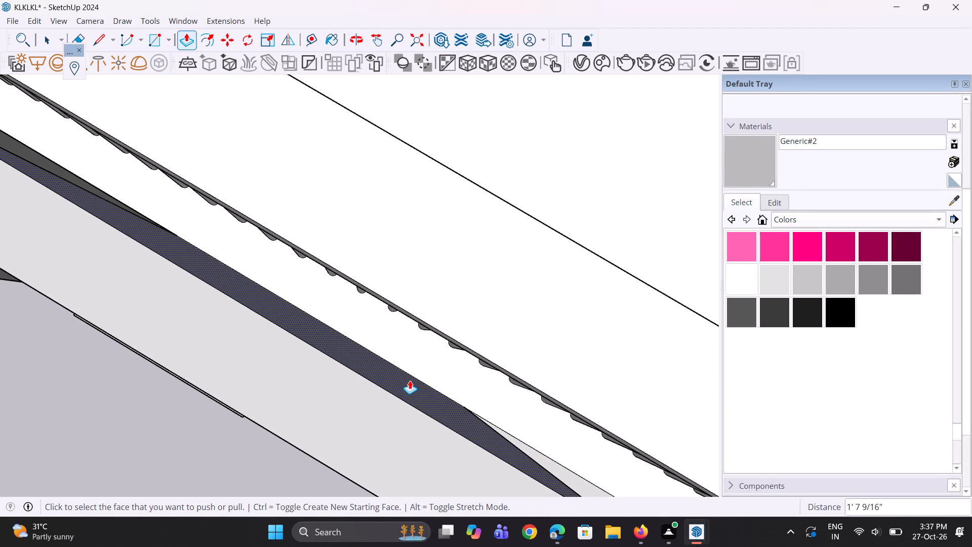
left_click(410, 380)
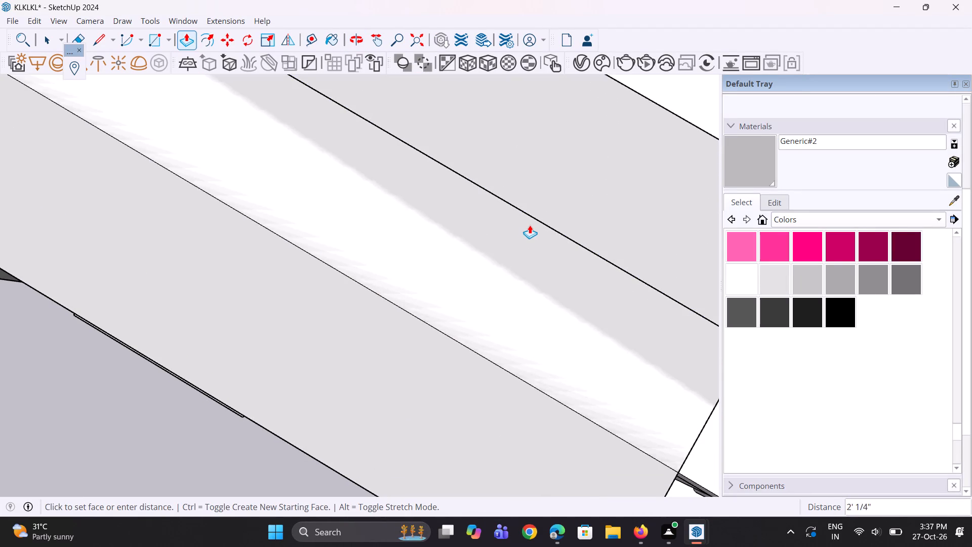
left_click(530, 225)
Push/Pull the front and back strips of the block's top face up about 4 9/16" above the handrail.
middle_click_drag(476, 370, 553, 261)
scroll(553, 261, "up", 1)
scroll(553, 260, "down", 15)
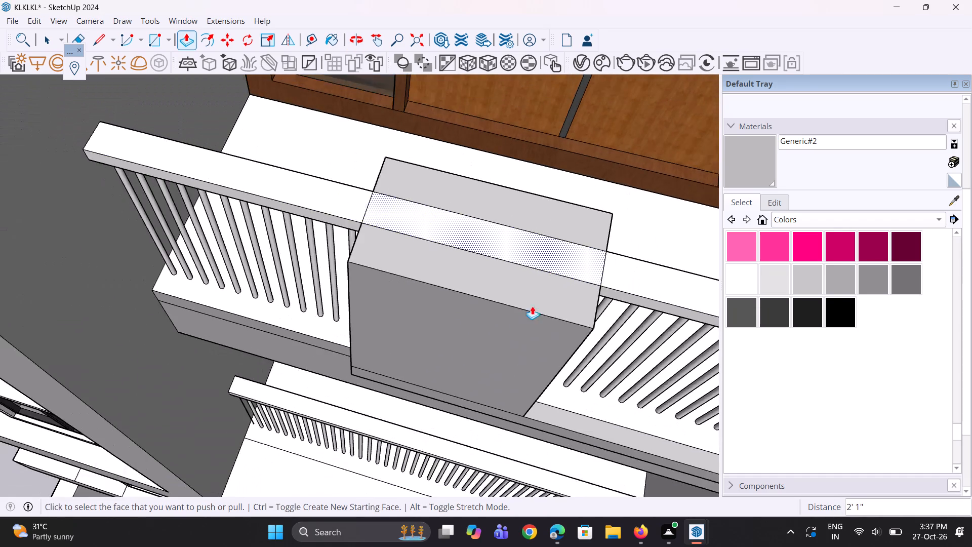
middle_click_drag(516, 323, 517, 179)
scroll(464, 257, "down", 3)
scroll(492, 215, "up", 1)
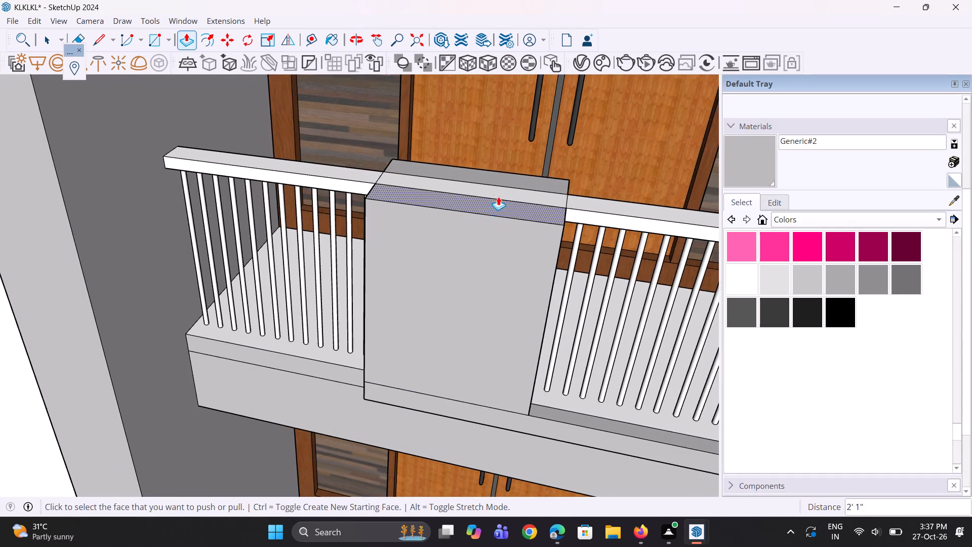
scroll(500, 184, "up", 7)
left_click(436, 339)
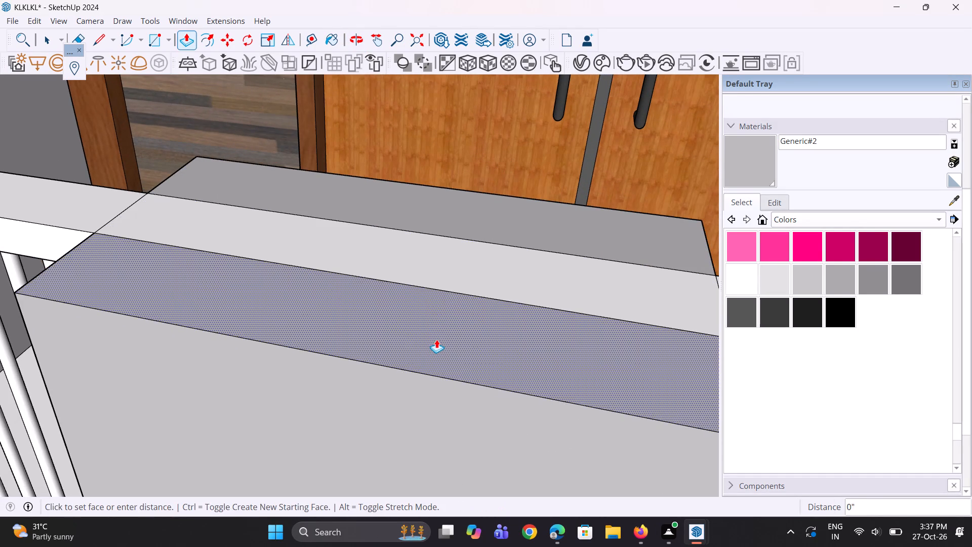
left_click(441, 289)
middle_click_drag(449, 272, 447, 390)
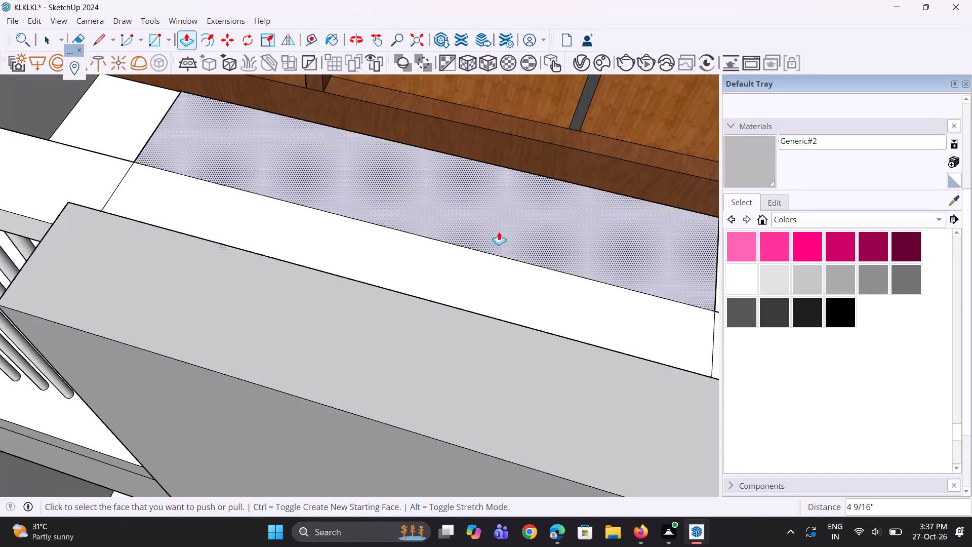
double_click(499, 225)
Raise the middle strip of the block's top level with the outer strips and erase the seams between them.
middle_click_drag(352, 281, 410, 236)
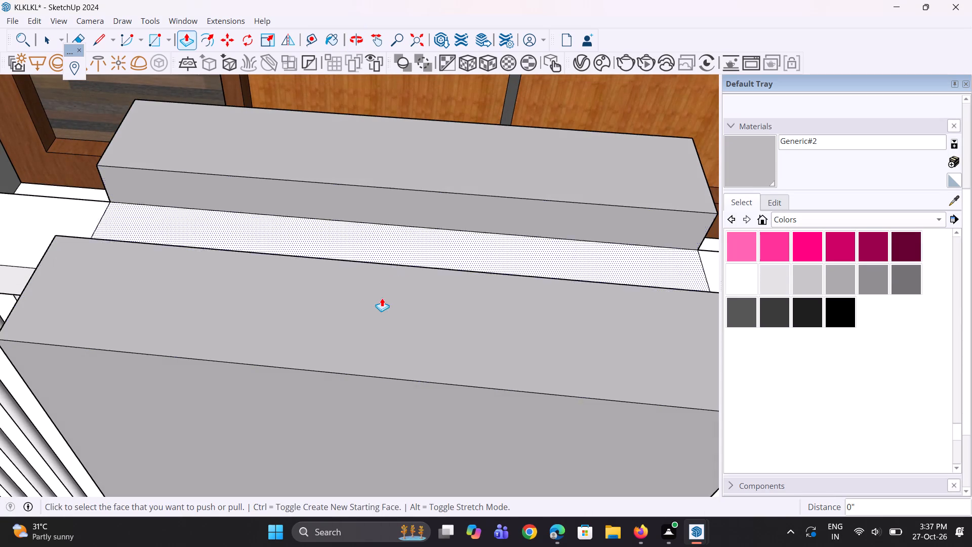
left_click(411, 214)
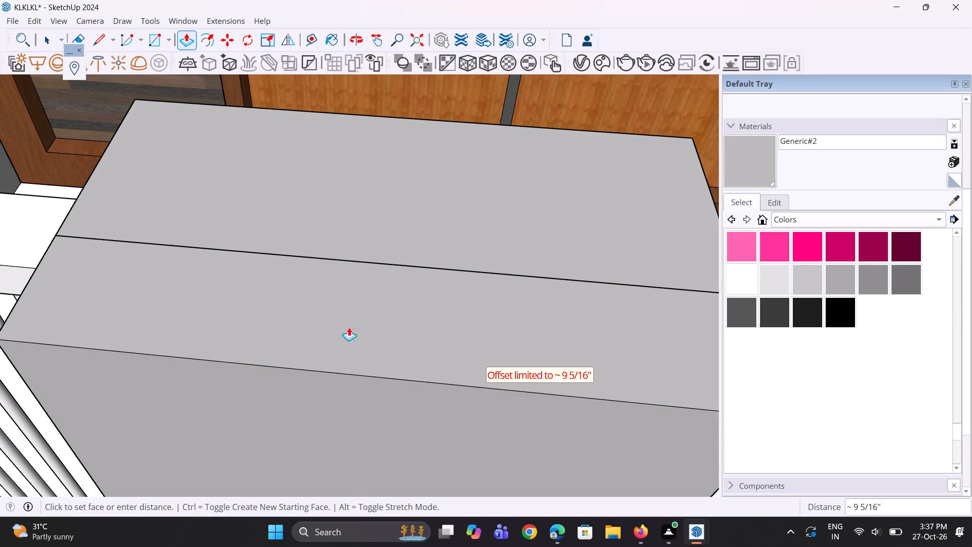
left_click(229, 367)
middle_click_drag(228, 355, 267, 323)
scroll(280, 310, "down", 6)
middle_click_drag(249, 325, 280, 311)
key("e")
left_click_drag(282, 262, 282, 280)
Offset the block's front face outline inward about 6 3/4" to form an inner panel.
middle_click_drag(279, 333, 301, 230)
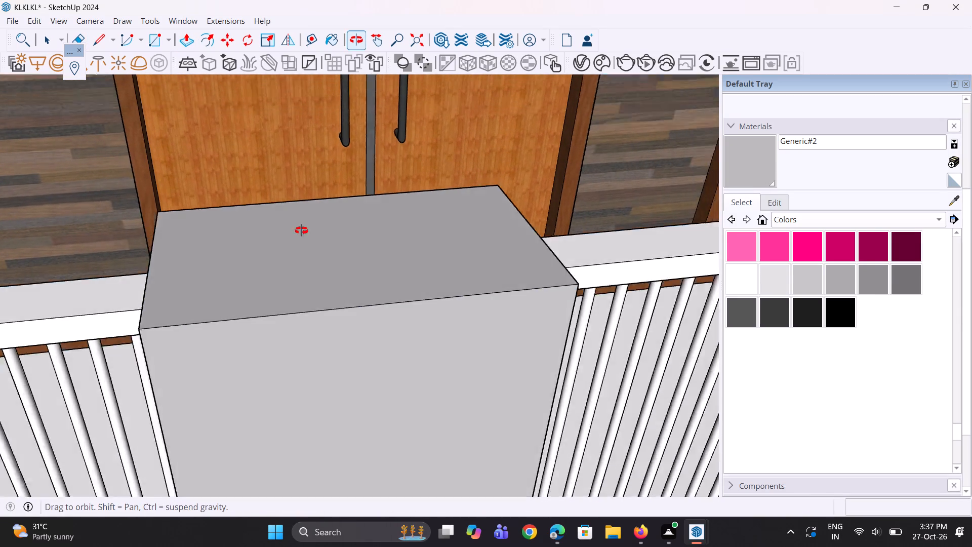
middle_click_drag(301, 230, 303, 213)
scroll(303, 213, "down", 10)
middle_click_drag(271, 305, 333, 320)
scroll(240, 360, "up", 3)
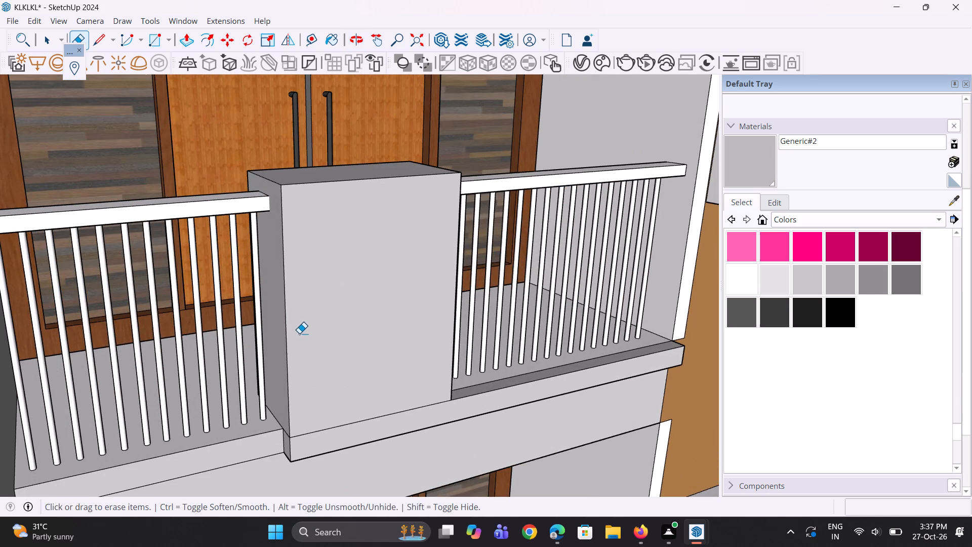
middle_click_drag(300, 333, 232, 325)
key("space")
key("space")
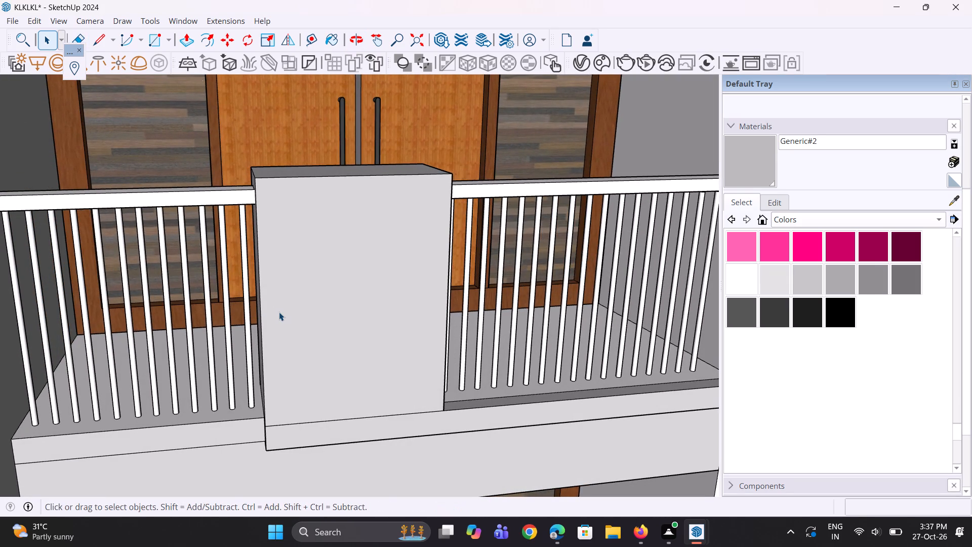
scroll(351, 326, "up", 1)
left_click(345, 341)
key("f")
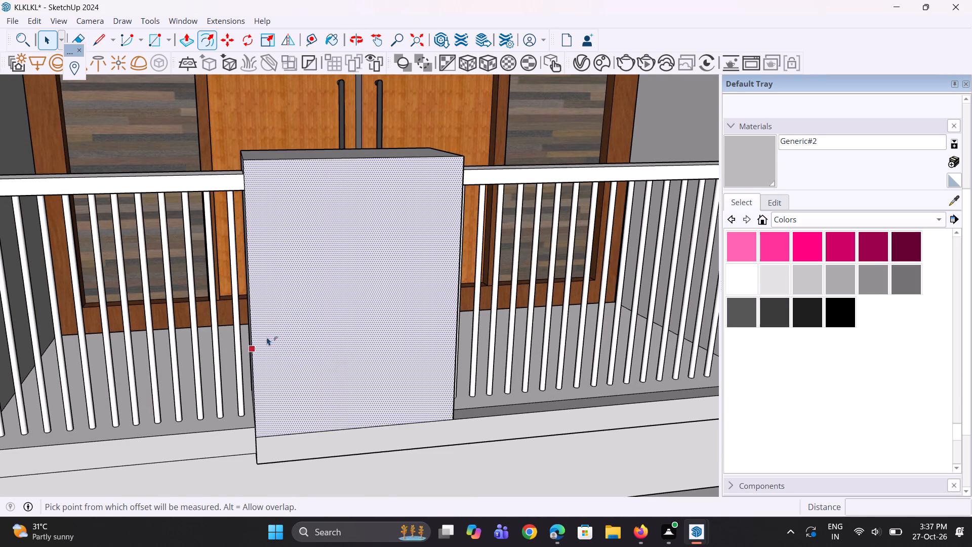
left_click(264, 335)
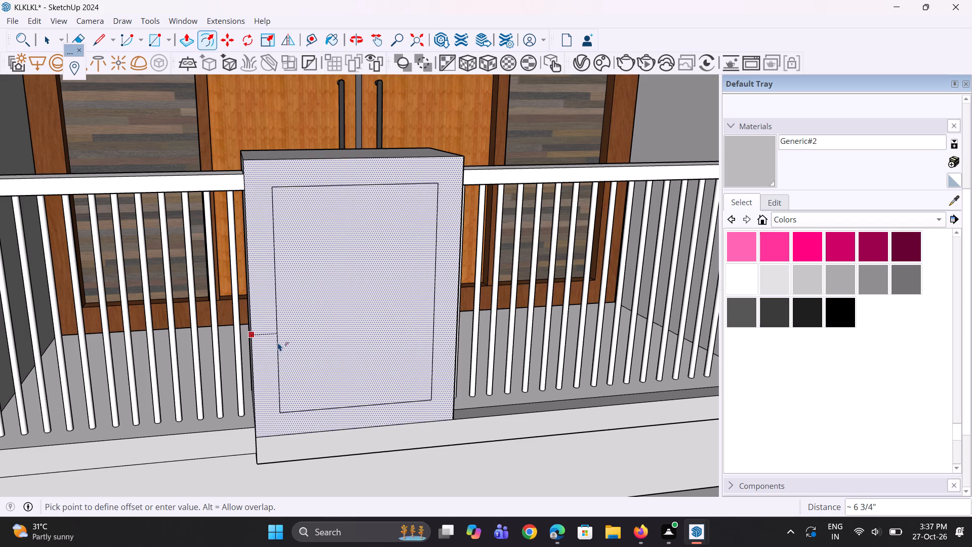
left_click(278, 342)
Push/Pull the inner panel of the block's front face inward about 10 7/8" to form a recess.
key("space")
key("p")
key("space")
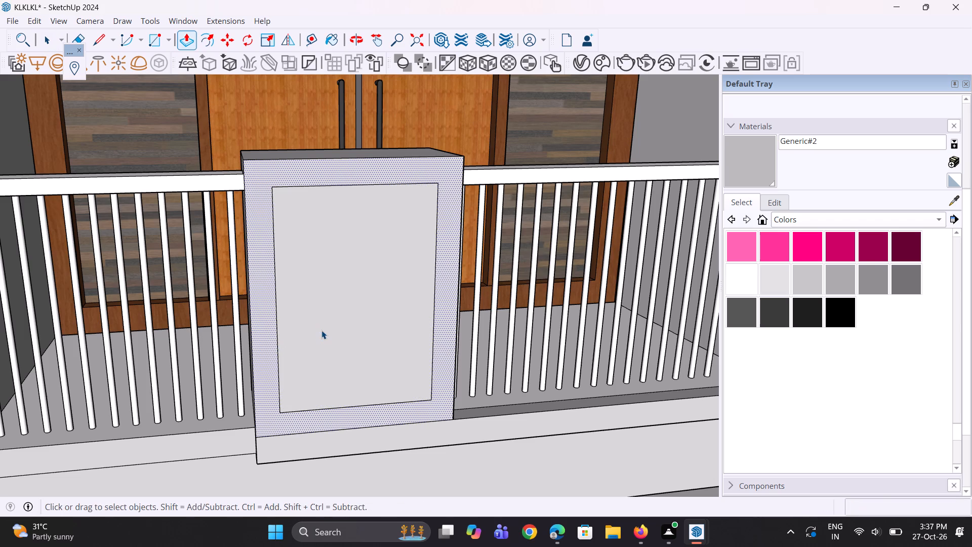
left_click(321, 330)
key("p")
left_click(321, 330)
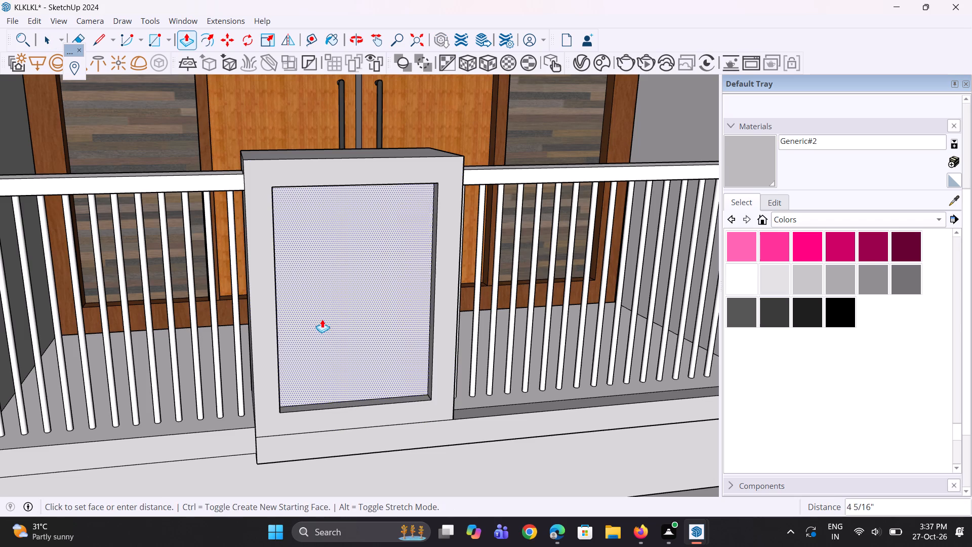
left_click(322, 315)
left_click_drag(322, 315, 370, 319)
Push/Pull the block's top face up about 4 13/16" as a separate cap band.
middle_click_drag(374, 318, 347, 307)
scroll(347, 325, "down", 2)
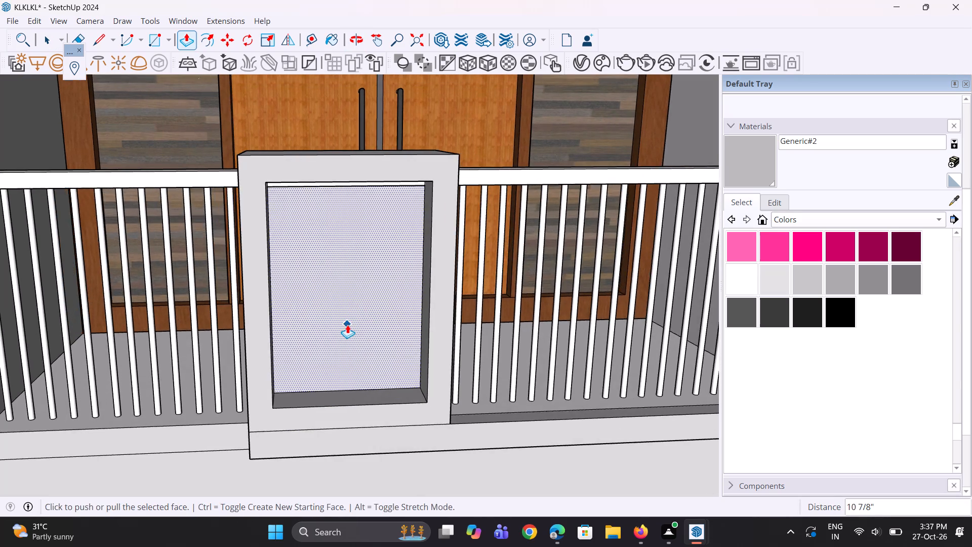
scroll(347, 325, "down", 3)
middle_click_drag(349, 325, 294, 317)
scroll(342, 244, "up", 4)
middle_click_drag(375, 246, 343, 252)
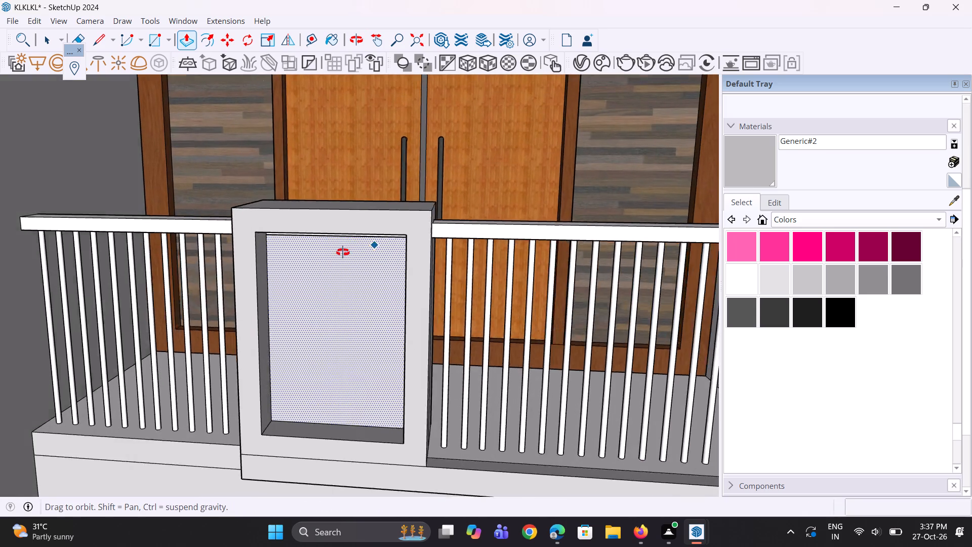
middle_click_drag(343, 252, 325, 260)
scroll(379, 241, "up", 2)
key("space")
middle_click_drag(398, 220, 392, 265)
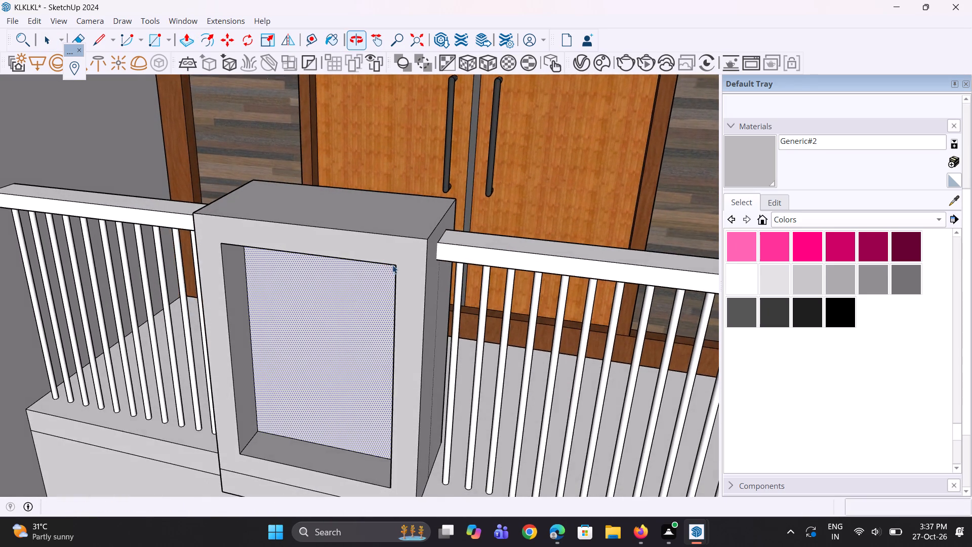
scroll(432, 265, "up", 3)
key("space")
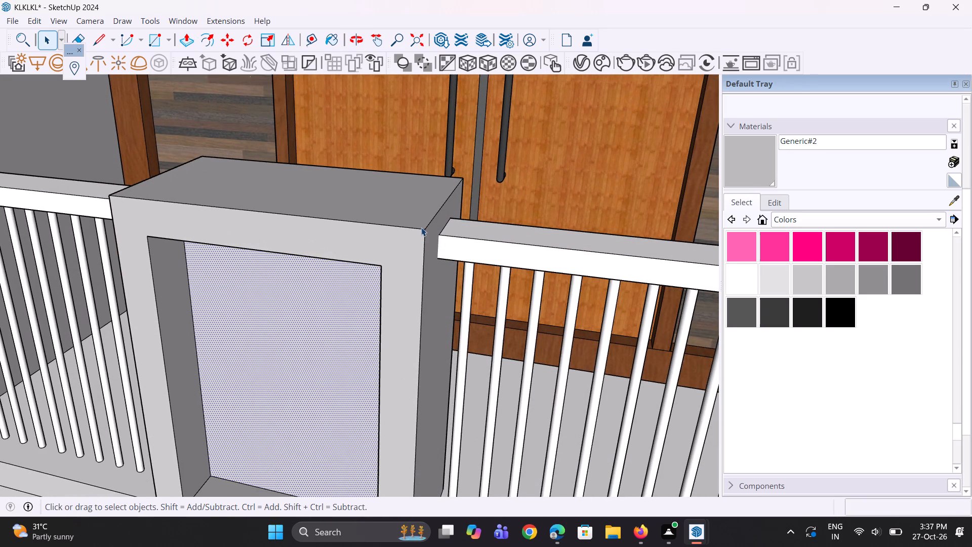
left_click(424, 229)
middle_click_drag(426, 240, 422, 227)
key("space")
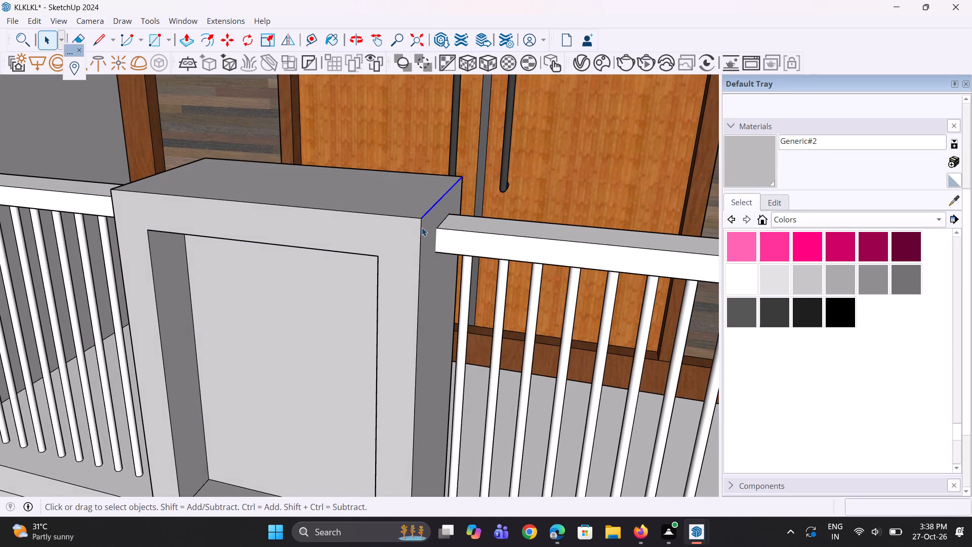
key("p")
left_click(375, 192)
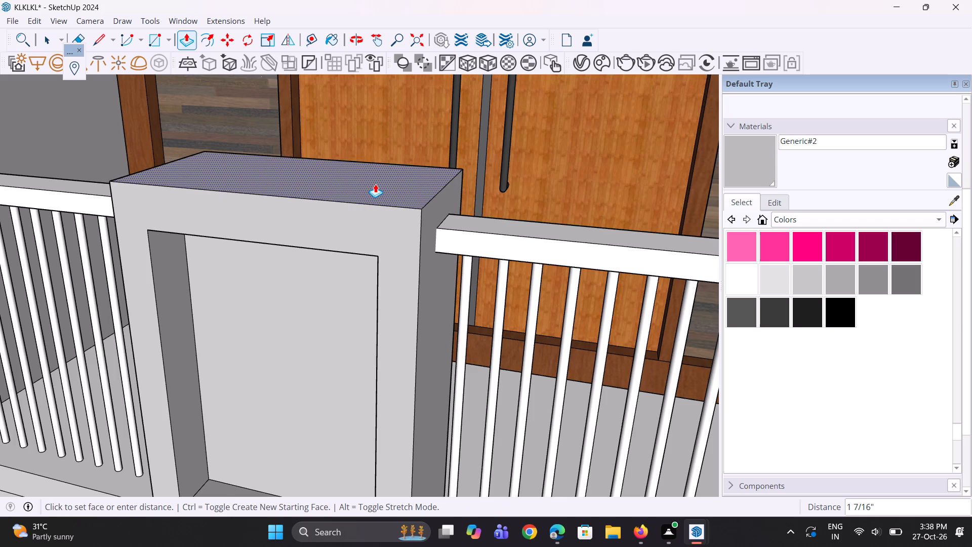
left_click(380, 164)
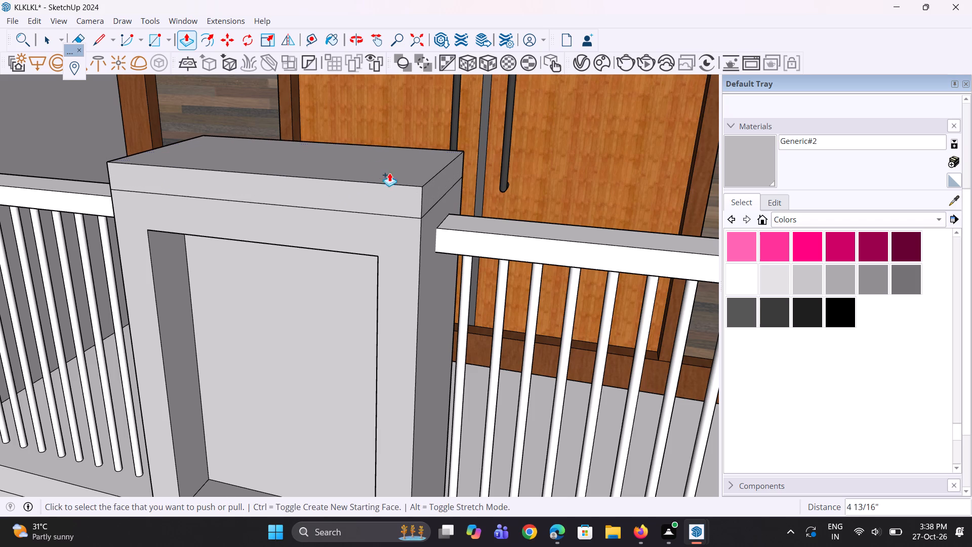
Extend the cap band's end face over the handrail toward the orange wall and erase its seam with the block's front.
left_click(429, 189)
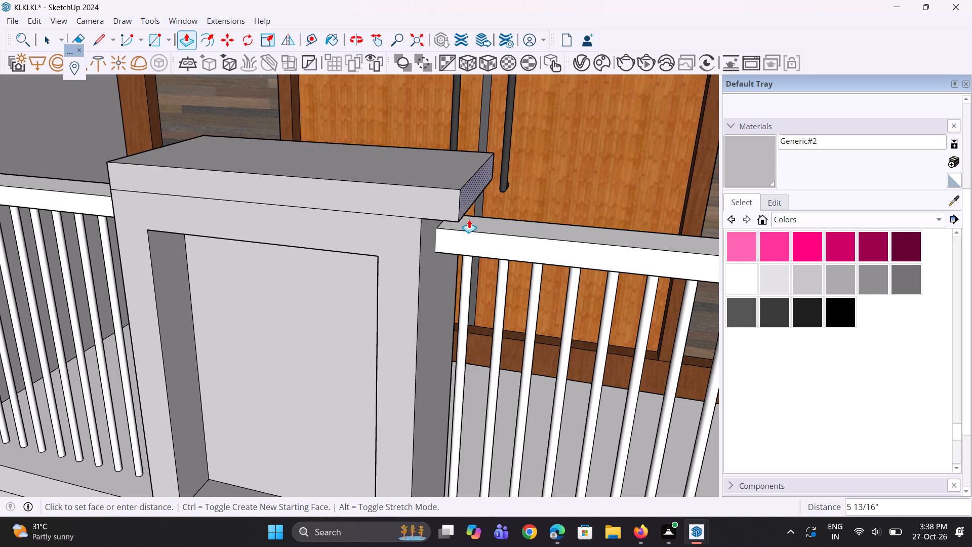
left_click(479, 227)
middle_click_drag(345, 246, 358, 223)
key("e")
left_click(360, 194)
Push/Pull the cap overhang's underside down toward the handrail and its end face slightly further toward the orange wall.
middle_click_drag(381, 232, 382, 181)
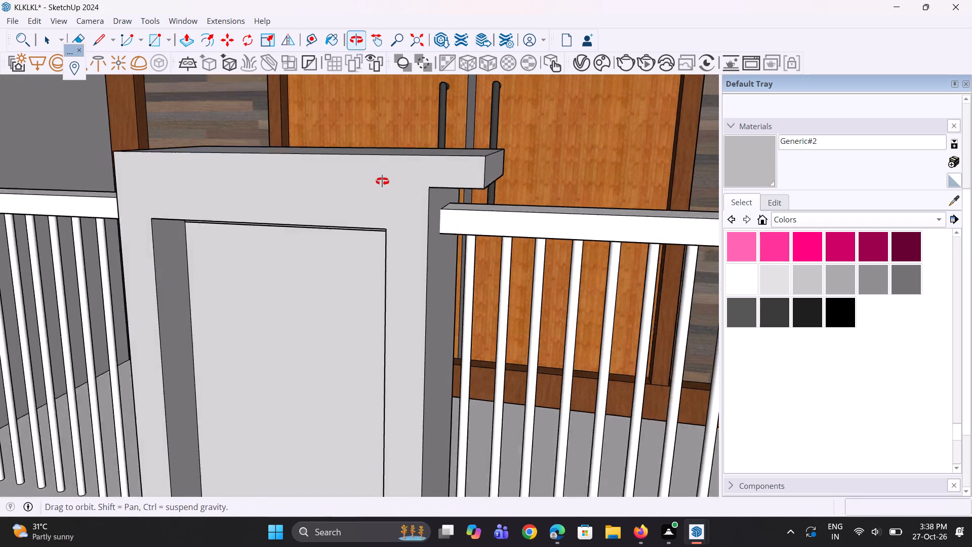
middle_click_drag(382, 181, 393, 144)
scroll(485, 213, "up", 3)
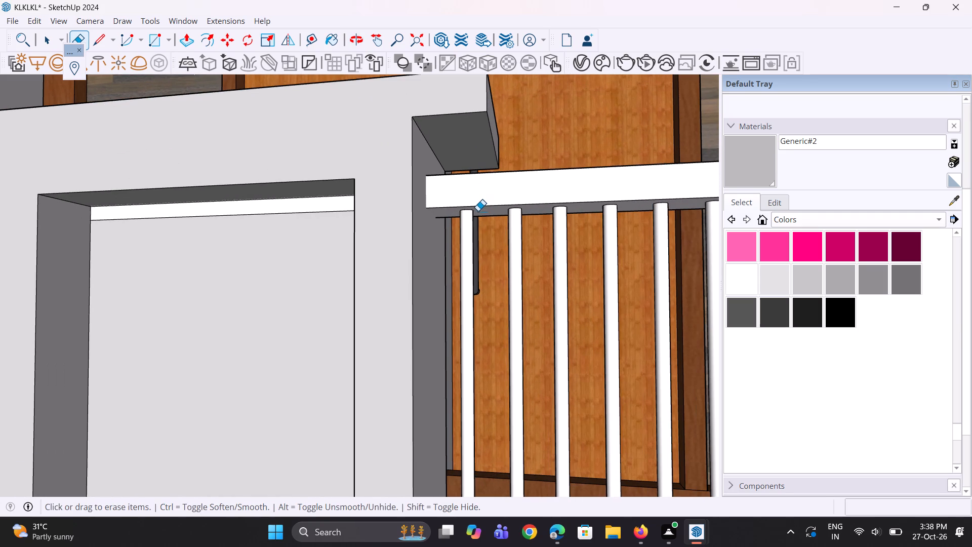
key("p")
left_click(452, 150)
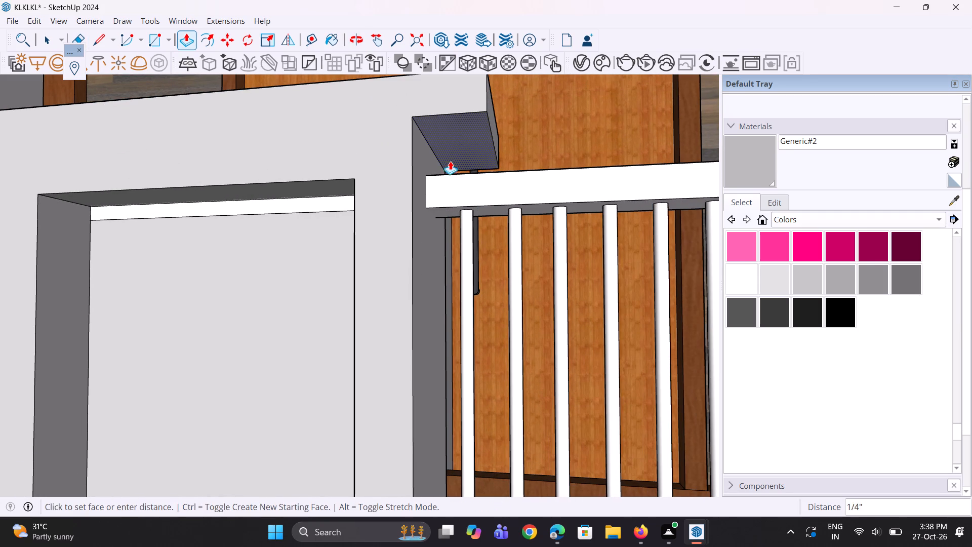
left_click(457, 161)
left_click(490, 133)
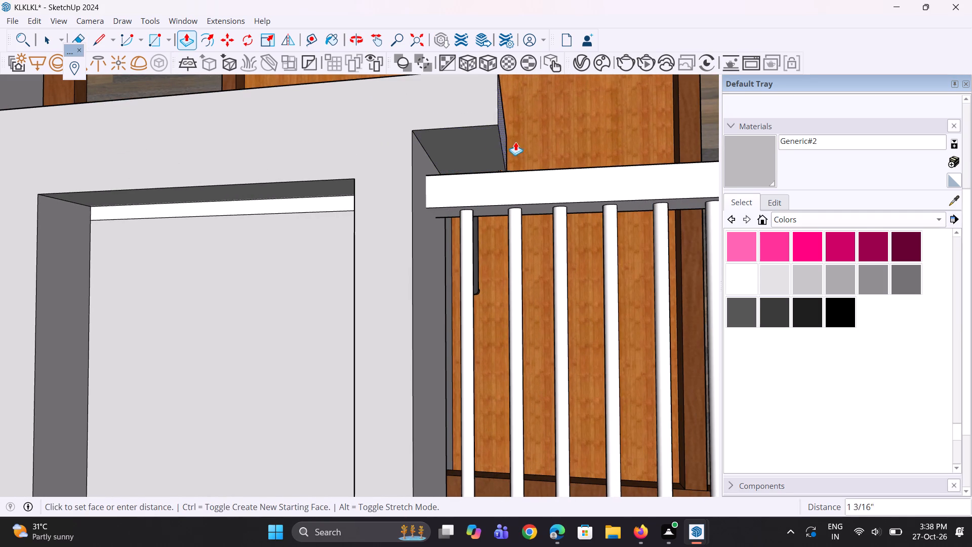
left_click(525, 147)
Push/Pull the upper inner face of the block's front recess down about 3 3/4".
scroll(438, 356, "down", 4)
middle_click_drag(375, 322, 407, 369)
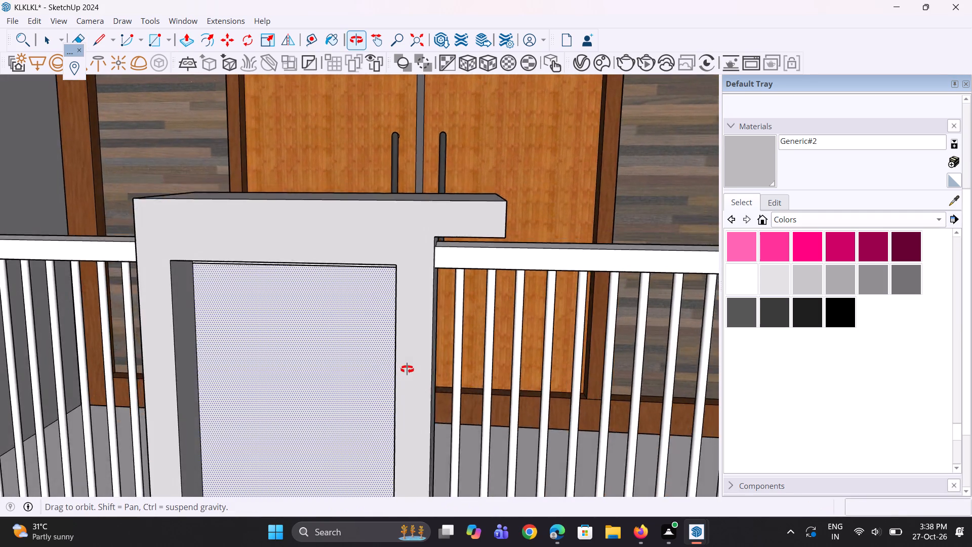
middle_click_drag(407, 369, 424, 238)
left_click(358, 230)
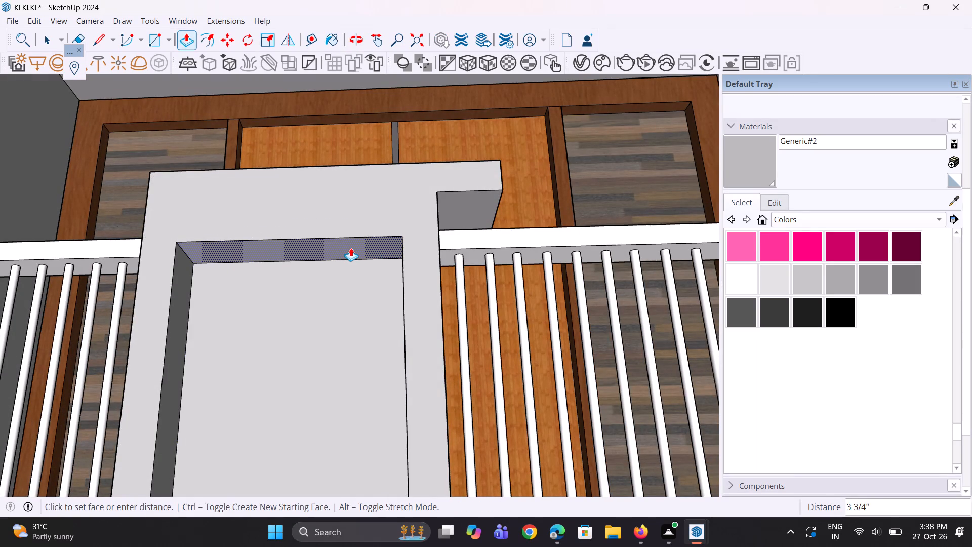
left_click(351, 248)
Erase the seam line between the recessed block's front face and the ledge's front face below it.
scroll(334, 263, "down", 4)
middle_click_drag(310, 231, 317, 323)
scroll(319, 287, "down", 5)
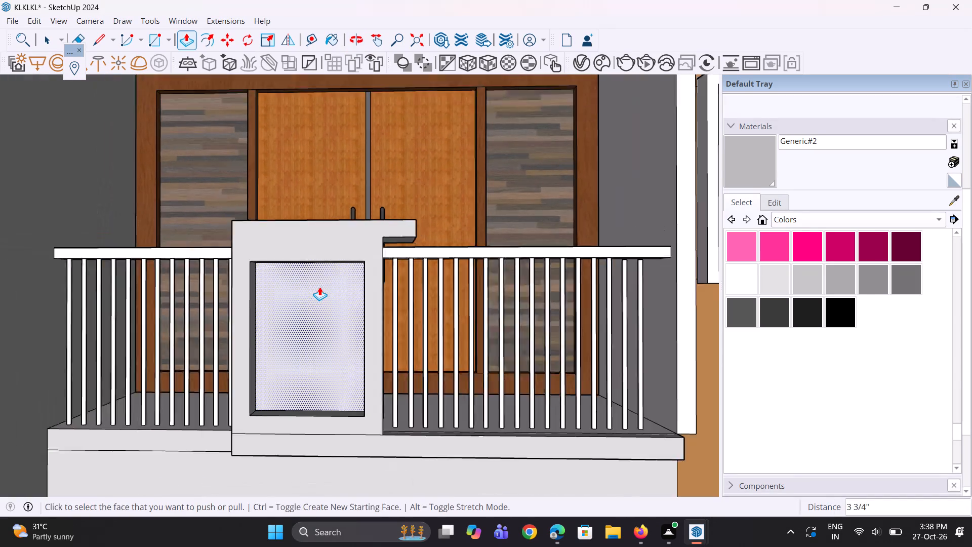
scroll(319, 287, "down", 1)
middle_click_drag(317, 293, 357, 359)
scroll(327, 412, "up", 7)
middle_click_drag(325, 412, 324, 399)
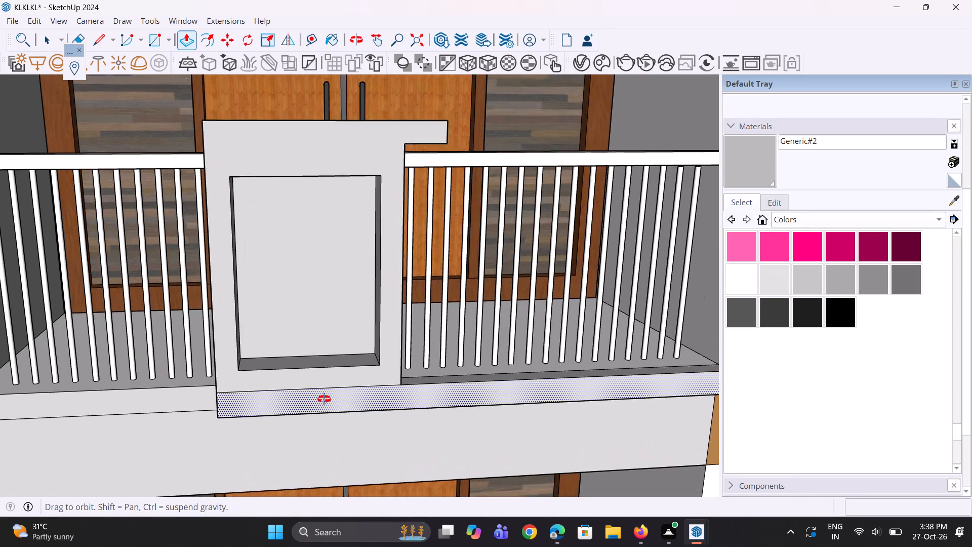
middle_click_drag(324, 399, 324, 396)
key("e")
left_click(320, 383)
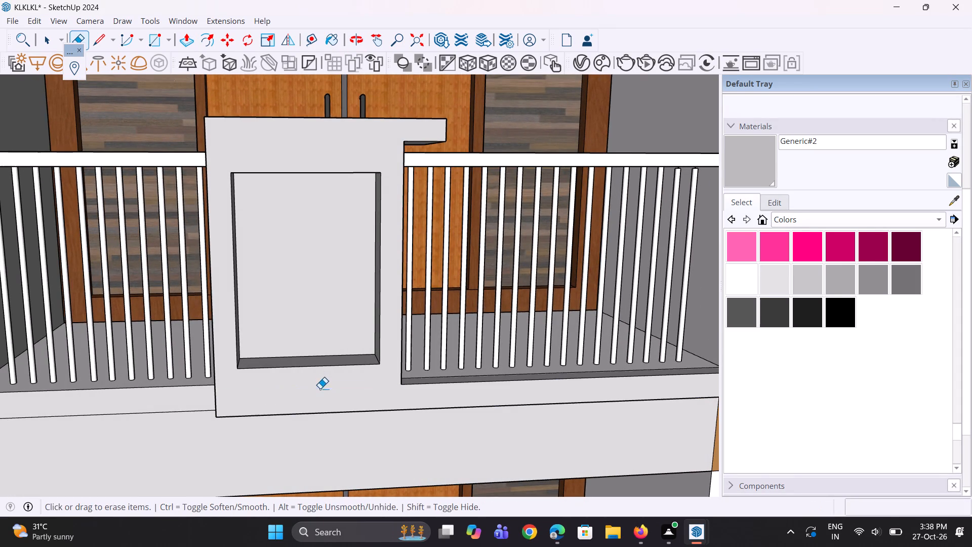
Examine the balcony's recessed block, overhang and ledge up close and in relation to the whole facade.
scroll(314, 352, "down", 4)
middle_click_drag(381, 342, 381, 336)
scroll(338, 351, "up", 2)
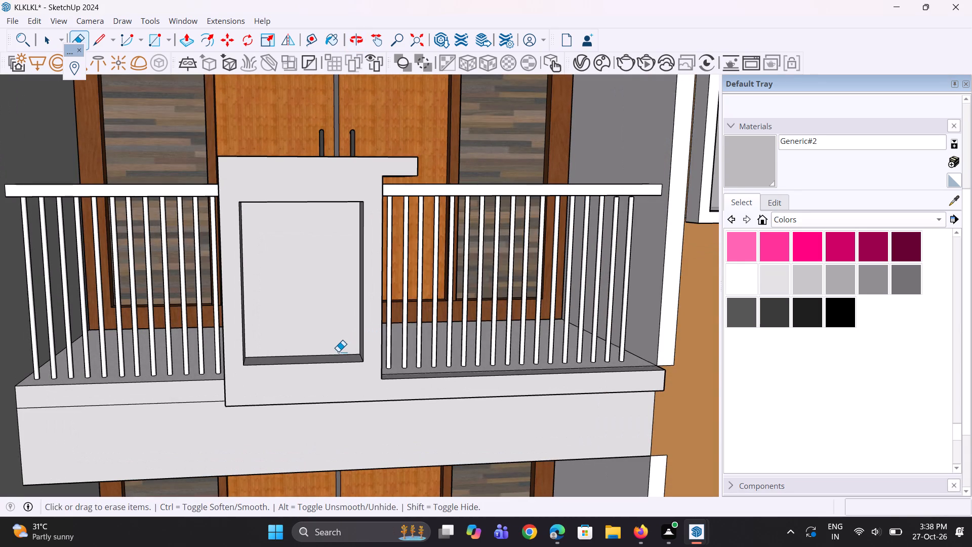
scroll(337, 345, "down", 5)
middle_click_drag(429, 336, 287, 334)
scroll(536, 436, "up", 2)
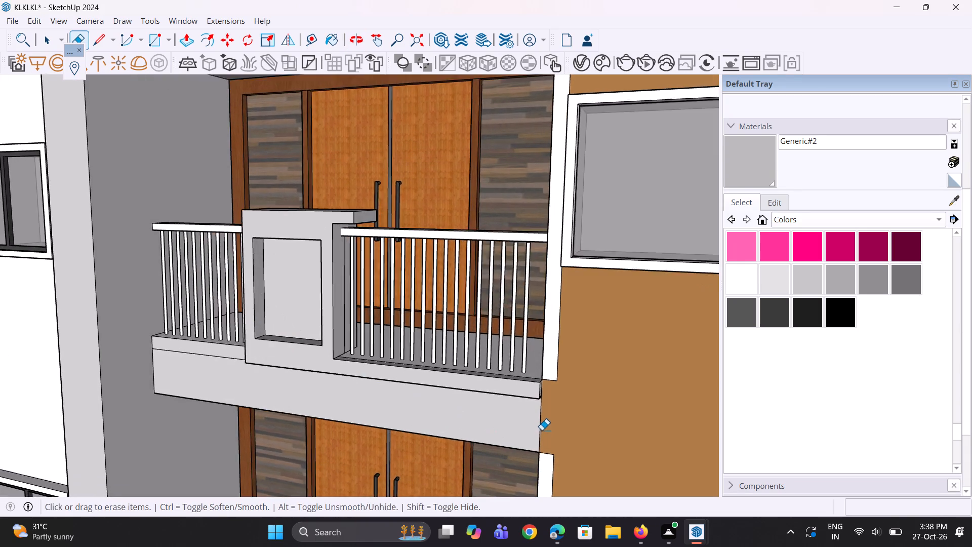
scroll(542, 430, "up", 4)
middle_click_drag(521, 399, 453, 382)
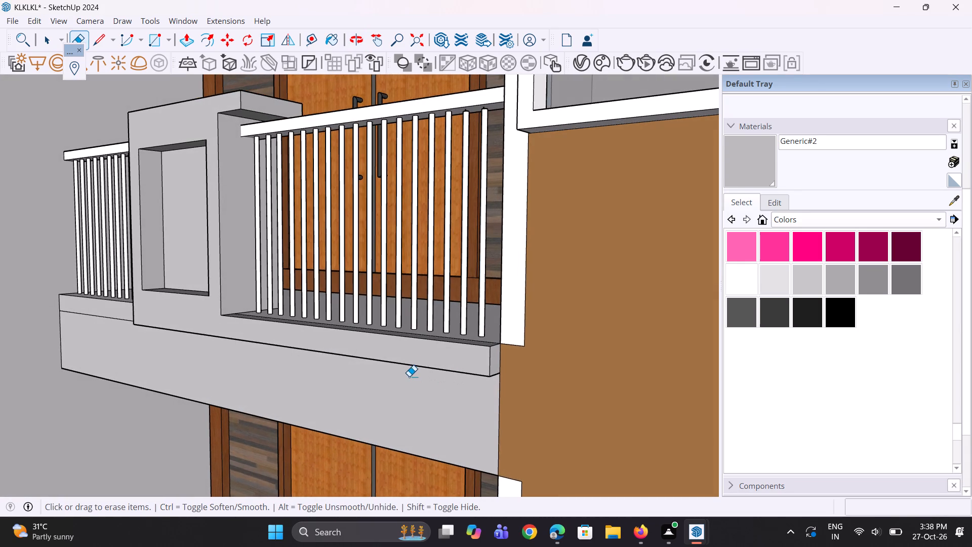
scroll(379, 373, "down", 10)
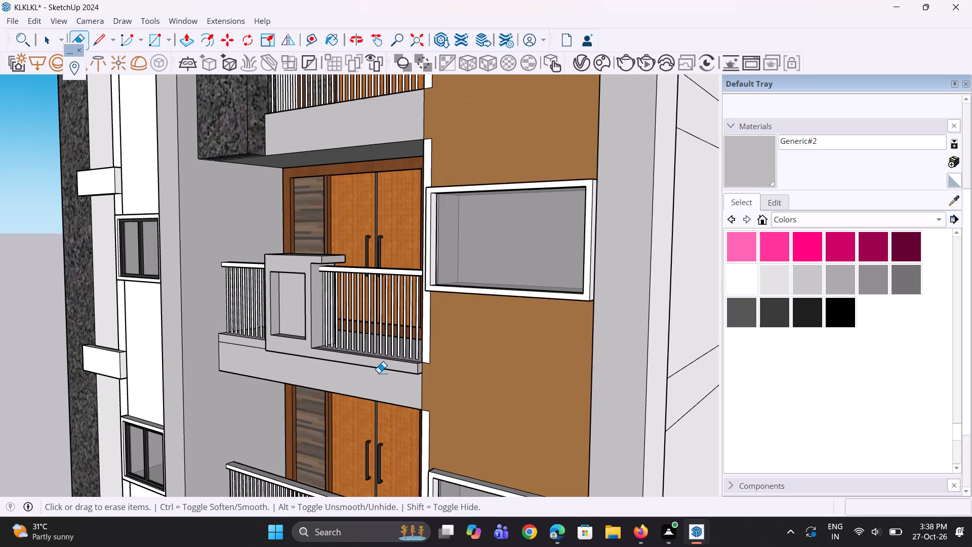
scroll(379, 373, "down", 7)
middle_click_drag(379, 373, 333, 374)
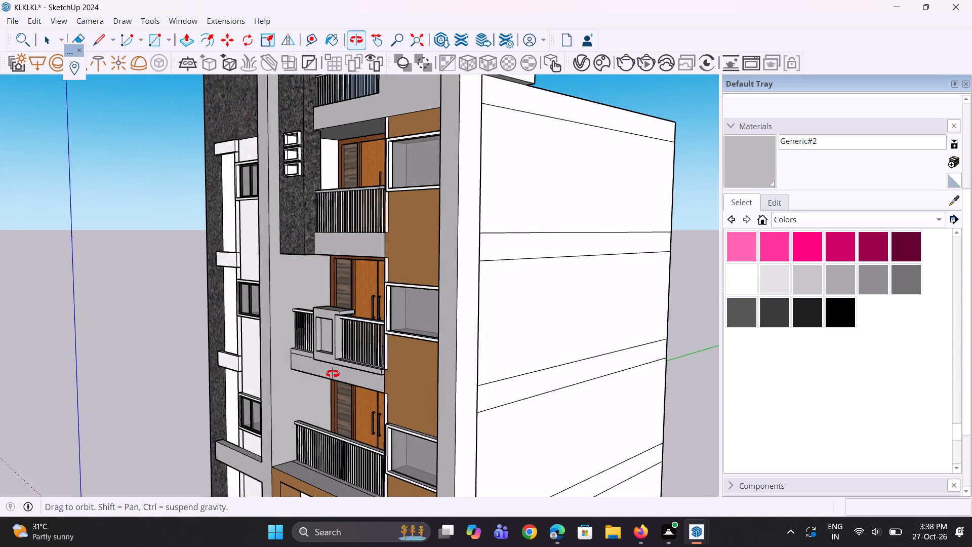
Paint the balcony block's front face, recess back and cap top with white Color M00.
middle_click_drag(333, 374, 466, 407)
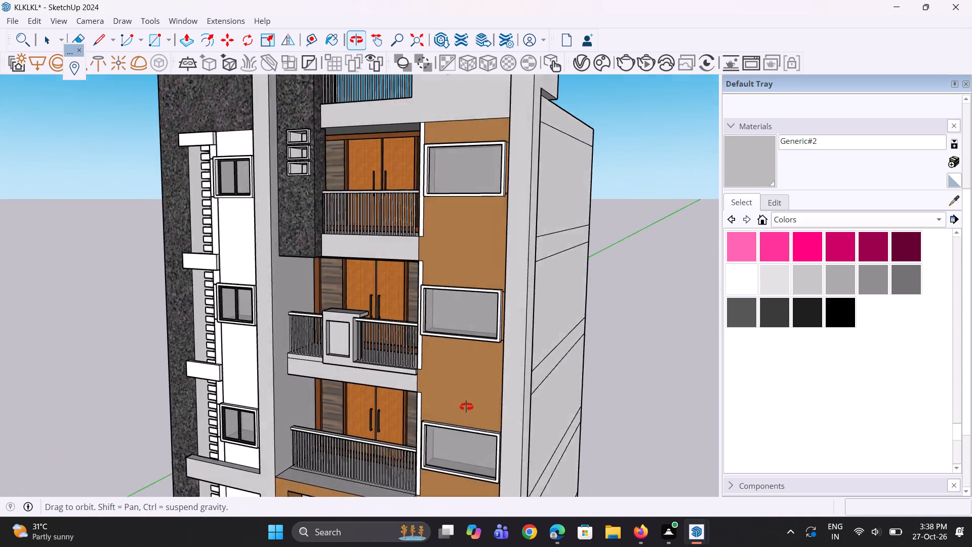
middle_click_drag(466, 407, 565, 472)
scroll(305, 287, "up", 7)
middle_click_drag(422, 368, 406, 288)
left_click(744, 278)
scroll(389, 395, "up", 2)
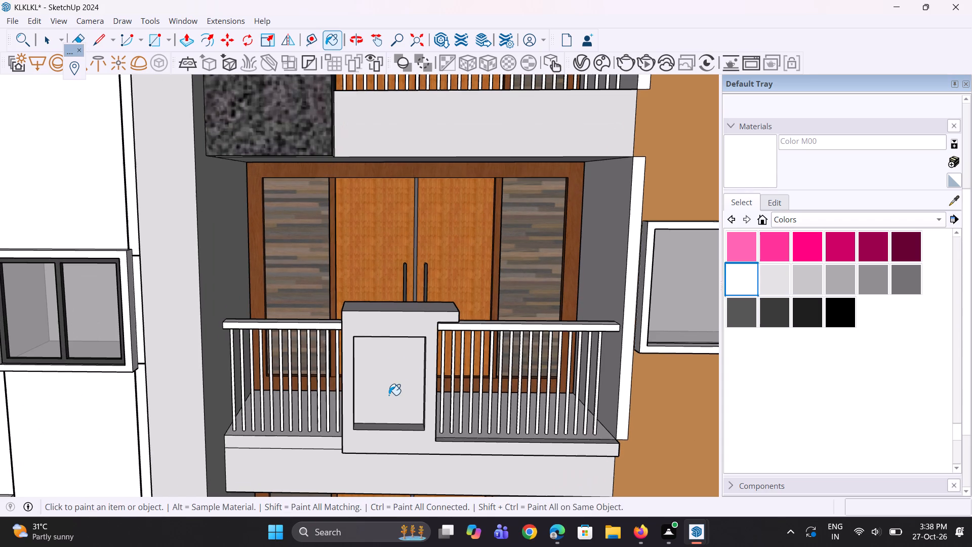
left_click(389, 395)
left_click(412, 326)
middle_click_drag(413, 317, 413, 338)
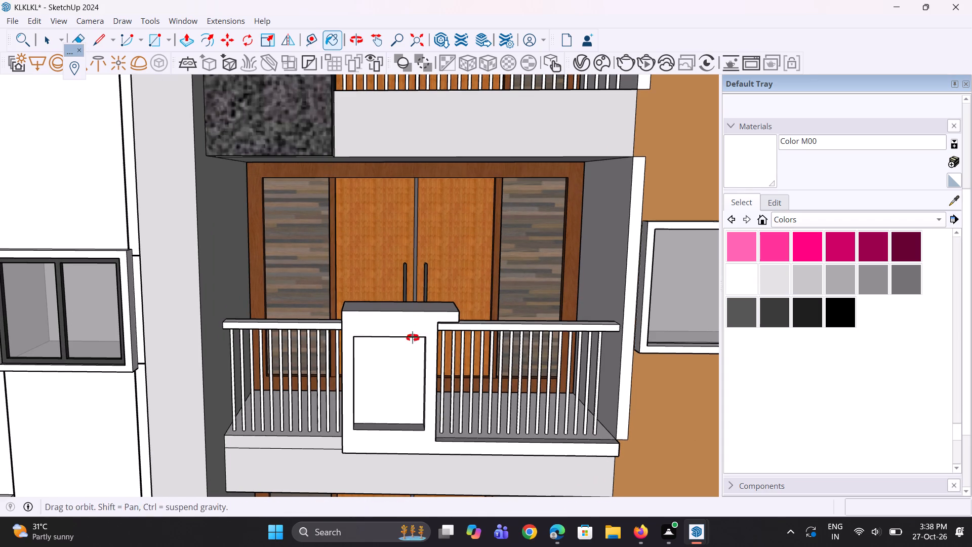
middle_click_drag(413, 338, 419, 376)
left_click(418, 316)
Paint the bottom and side faces inside the block's recess and the adjoining ledge top white.
middle_click_drag(249, 337, 387, 264)
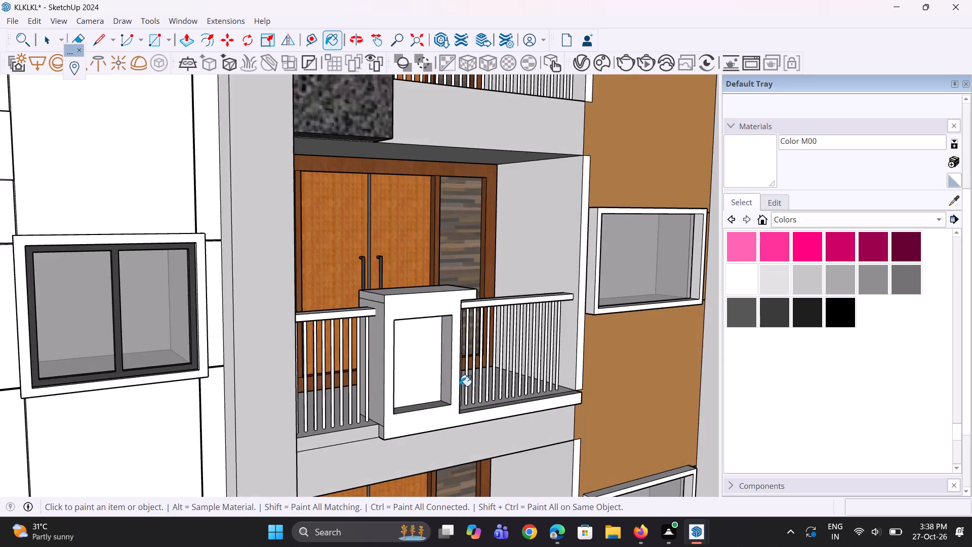
scroll(460, 389, "up", 6)
left_click(431, 406)
left_click(451, 362)
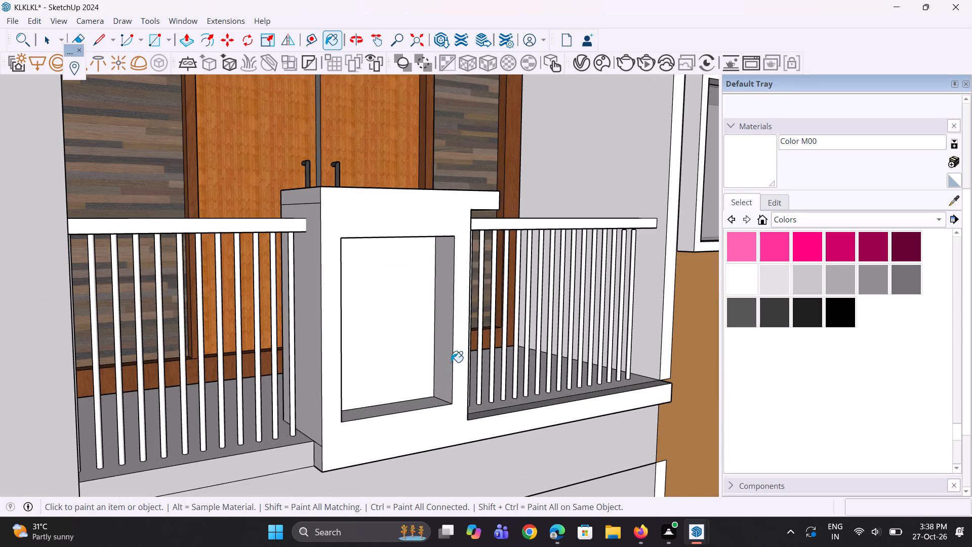
scroll(480, 407, "up", 5)
left_click(483, 418)
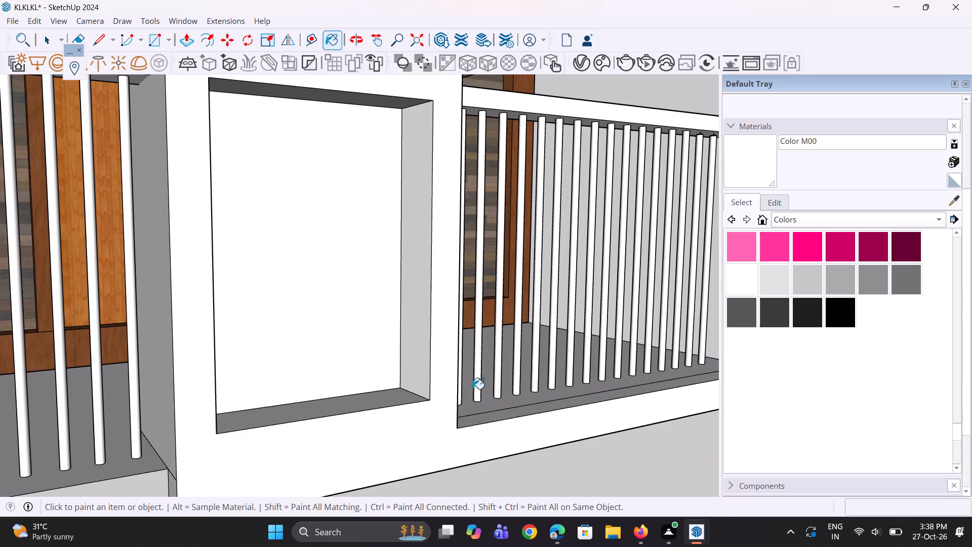
Paint the ledge's short end face, the block's side face above it and the cap's edge on that side white.
scroll(469, 387, "down", 5)
middle_click_drag(333, 432, 364, 407)
scroll(320, 455, "up", 2)
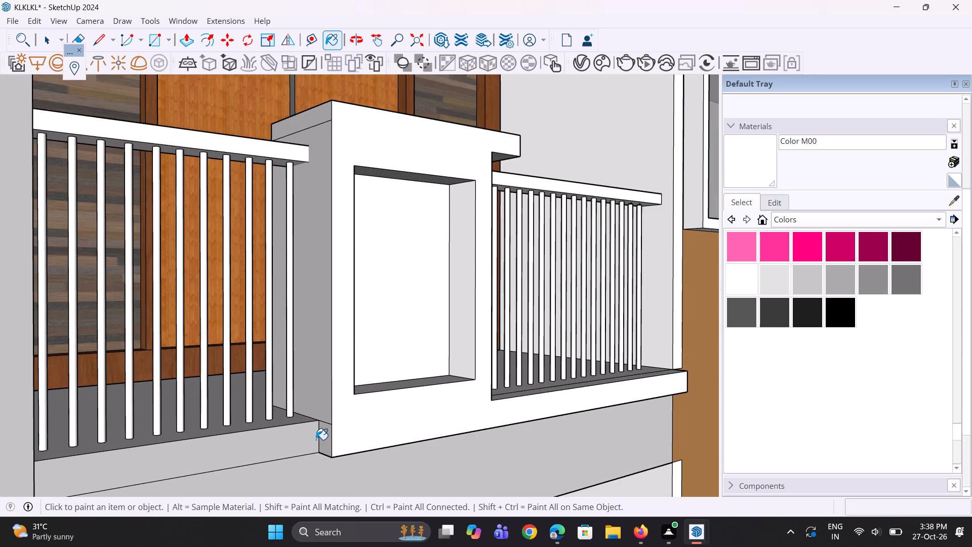
left_click(316, 440)
scroll(323, 438, "up", 1)
key("ctrl+z")
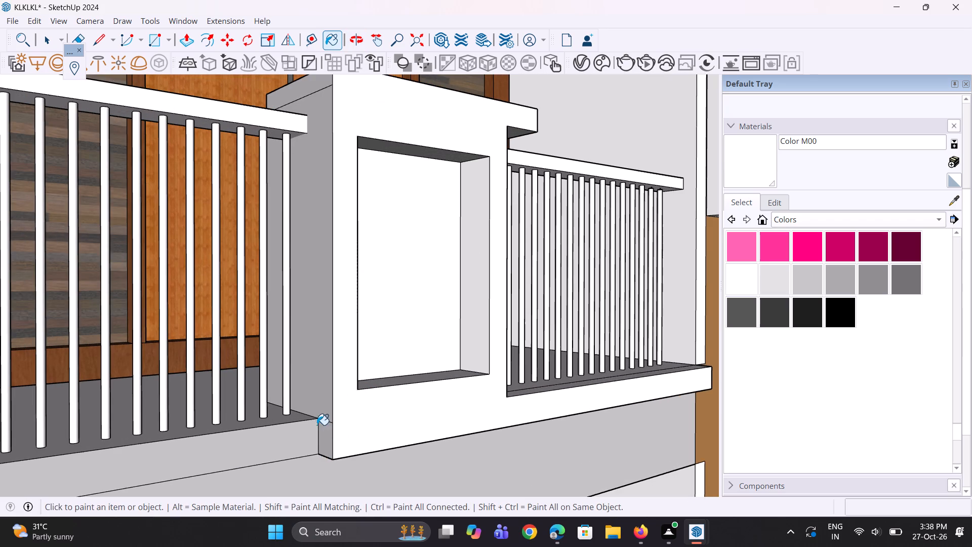
left_click(328, 442)
left_click(319, 388)
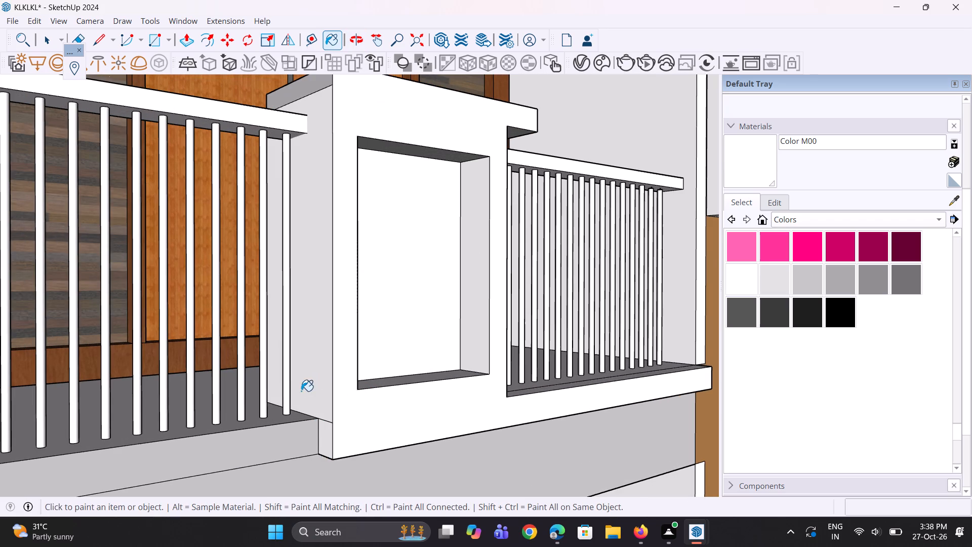
scroll(301, 391, "down", 4)
scroll(302, 241, "up", 4)
left_click(315, 163)
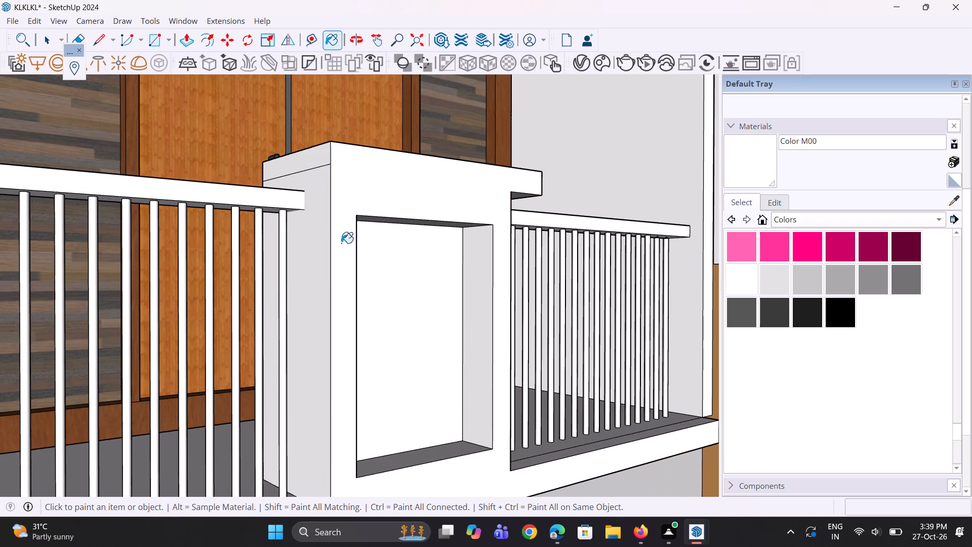
Paint the block's opposite side face and the cap overhang's underside white.
middle_click_drag(342, 244, 12, 248)
scroll(267, 246, "up", 2)
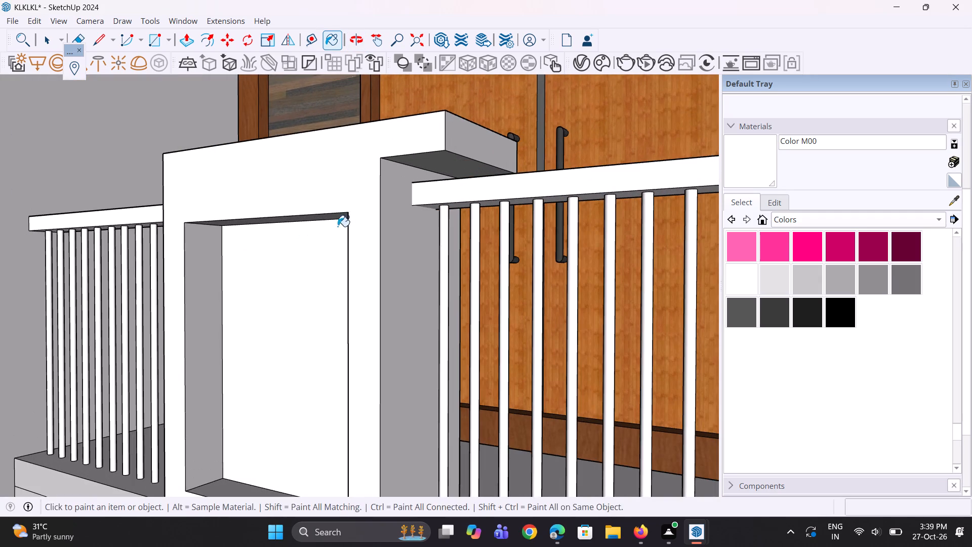
left_click(394, 250)
left_click(441, 163)
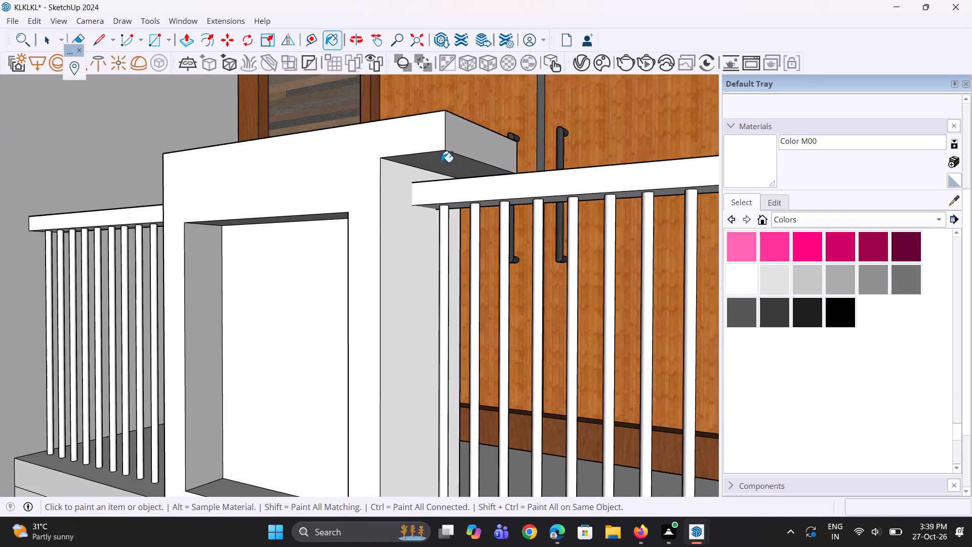
Examine the white balcony block from several angles and against the surrounding facade.
scroll(402, 228, "down", 5)
middle_click_drag(352, 318, 414, 260)
scroll(373, 241, "down", 5)
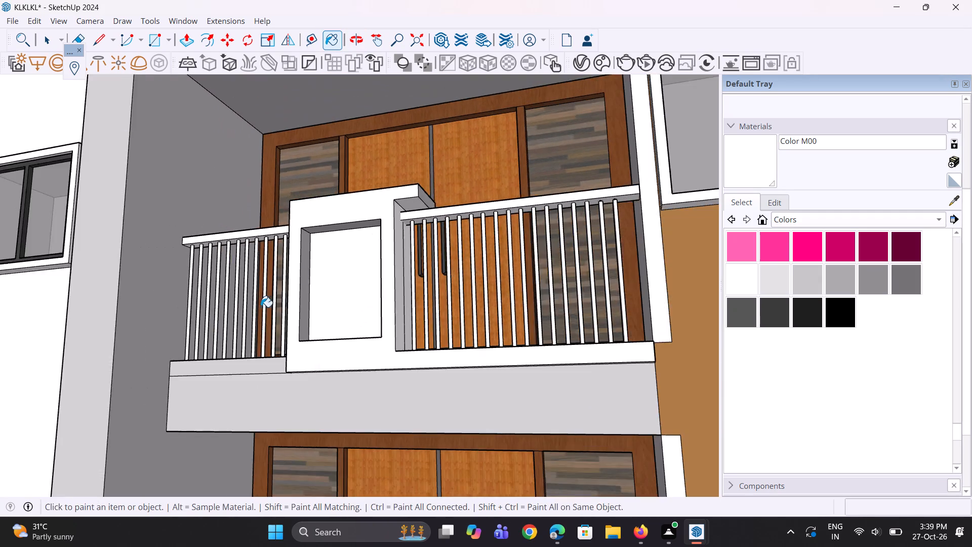
middle_click_drag(260, 323, 309, 367)
scroll(290, 336, "down", 6)
middle_click_drag(290, 336, 327, 372)
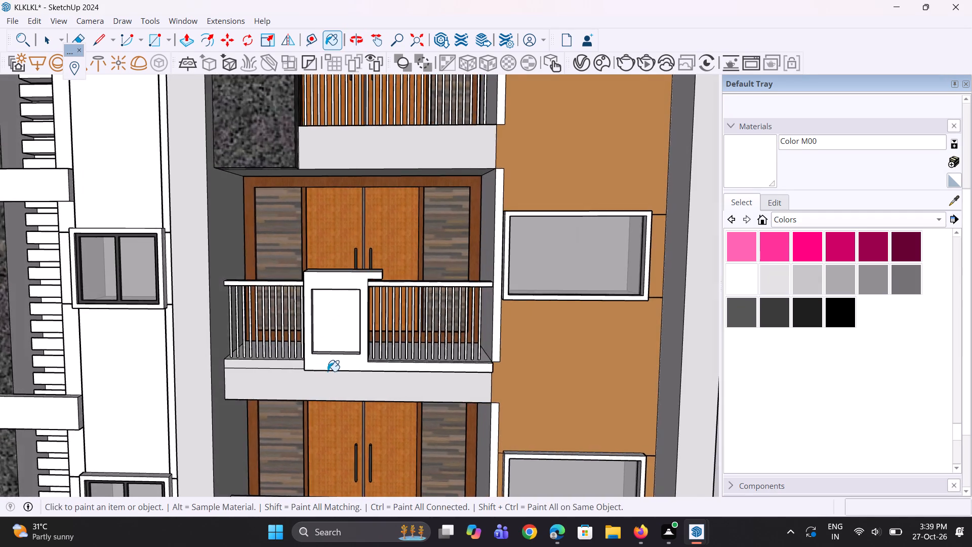
scroll(328, 371, "down", 9)
middle_click_drag(340, 357, 349, 326)
scroll(334, 346, "down", 5)
middle_click_drag(335, 339, 280, 288)
scroll(280, 288, "up", 13)
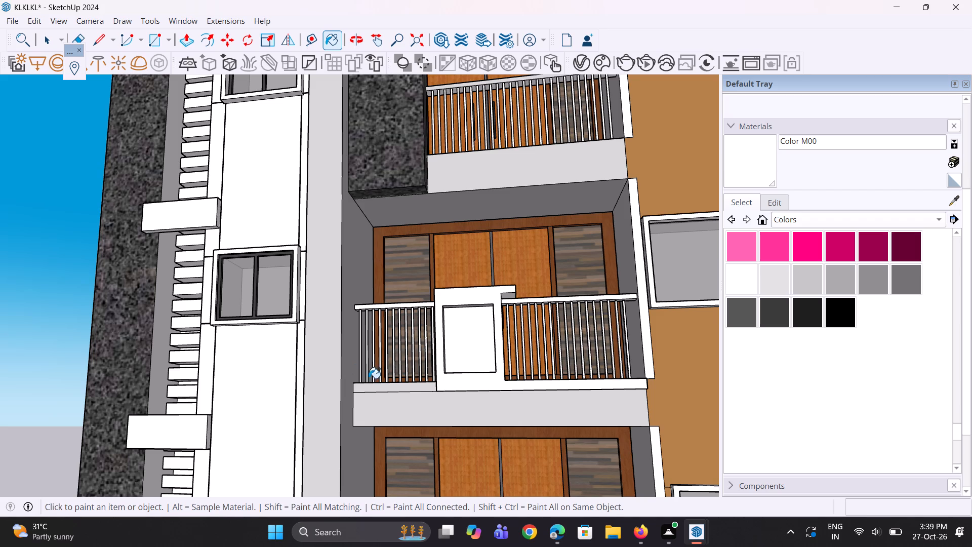
Paint the wall surface behind the stairwell's horizontal slats dark grey with Color M07.
left_click(769, 314)
middle_click_drag(127, 380, 254, 425)
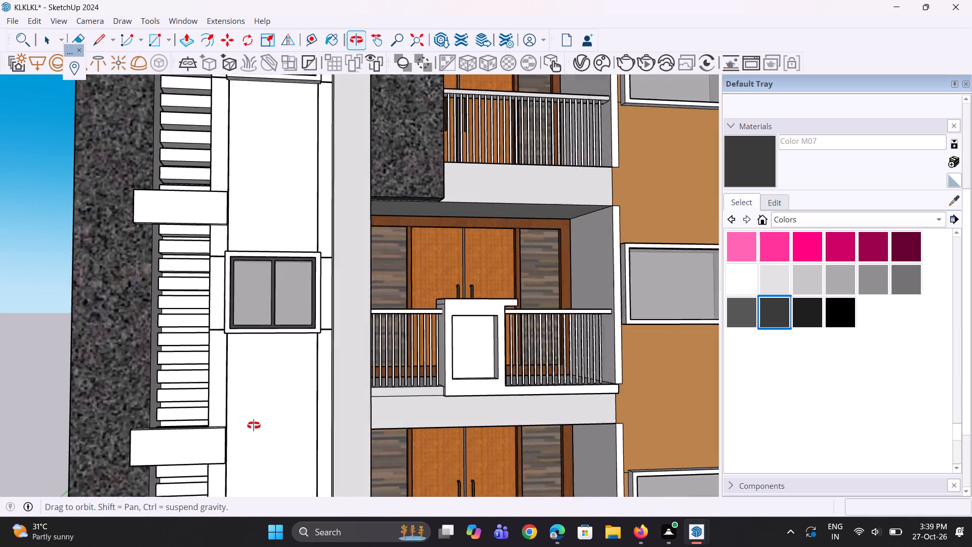
middle_click_drag(254, 425, 255, 425)
scroll(178, 415, "up", 7)
left_click(198, 369)
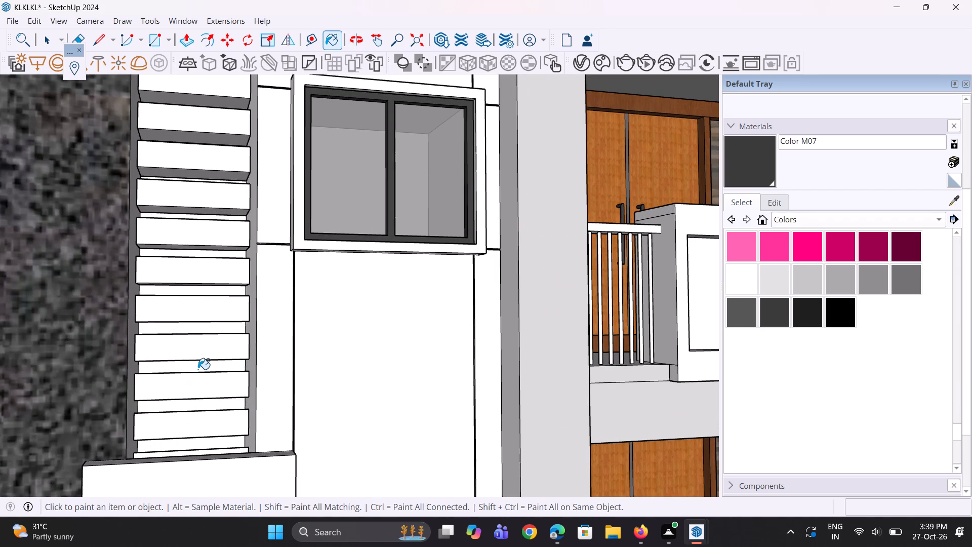
Sample Generic#2 from the light grey rooftop structure and paint the top four slats of the uppermost slat bay with it.
scroll(199, 370, "down", 13)
middle_click_drag(220, 364, 177, 389)
scroll(184, 388, "down", 9)
middle_click_drag(188, 387, 197, 370)
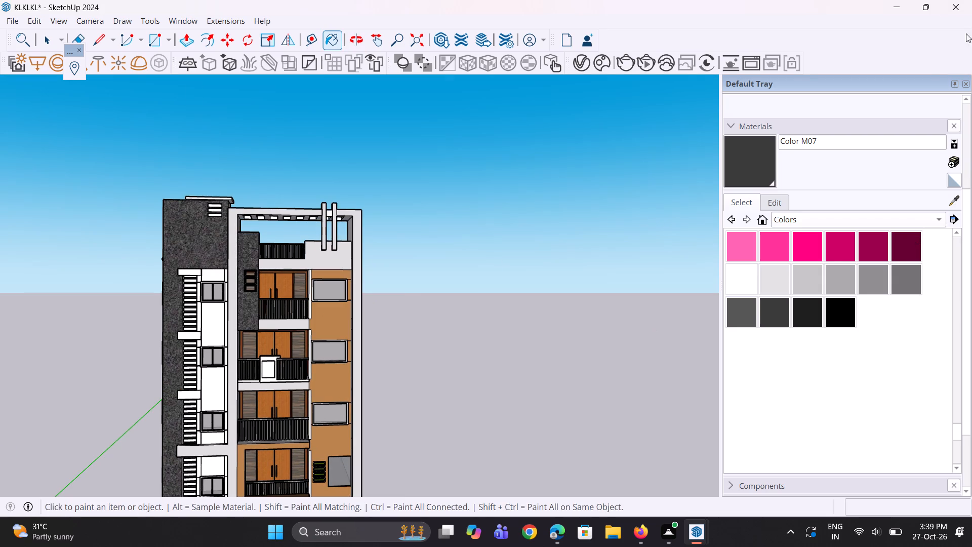
left_click(950, 200)
scroll(169, 343, "up", 2)
scroll(355, 252, "up", 3)
left_click(359, 240)
scroll(374, 209, "down", 2)
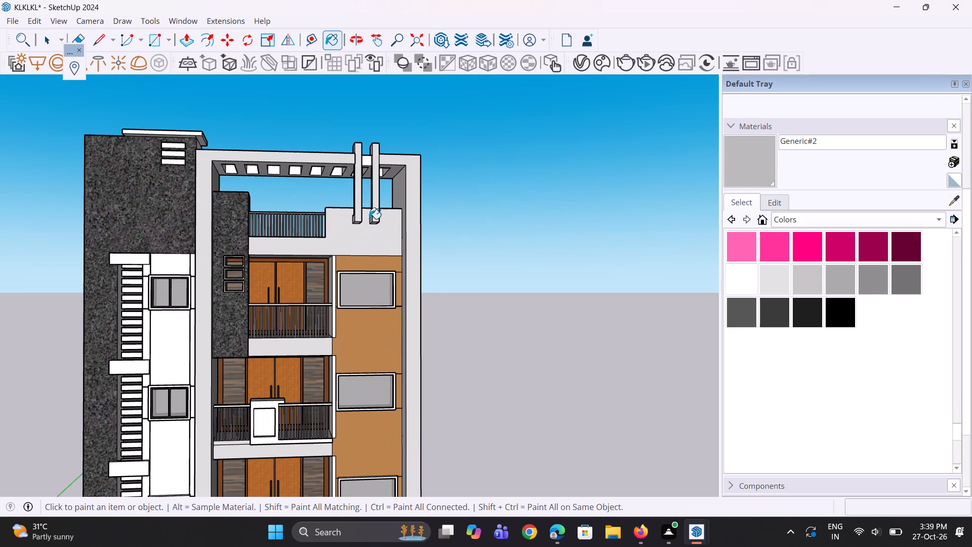
scroll(186, 285, "up", 14)
left_click(166, 249)
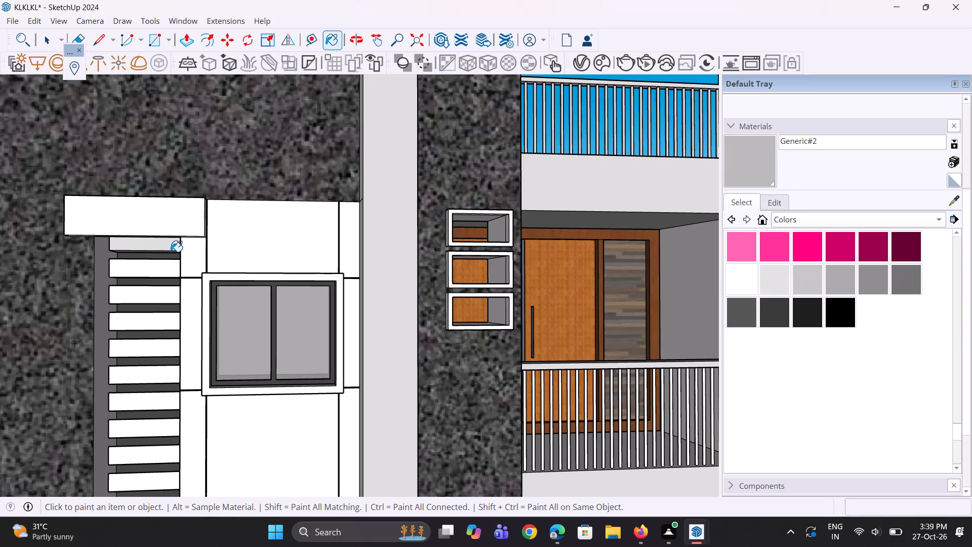
left_click(156, 267)
left_click(158, 302)
left_click(158, 324)
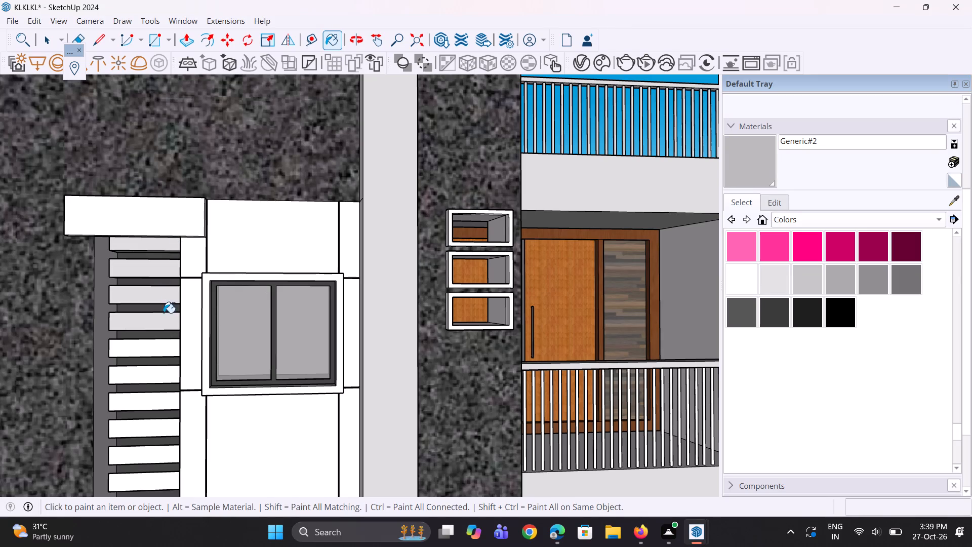
Paint the remaining eight slats of the uppermost bay, down to the projecting white band, with Generic#2.
scroll(274, 265, "down", 4)
scroll(170, 374, "up", 8)
left_click(214, 290)
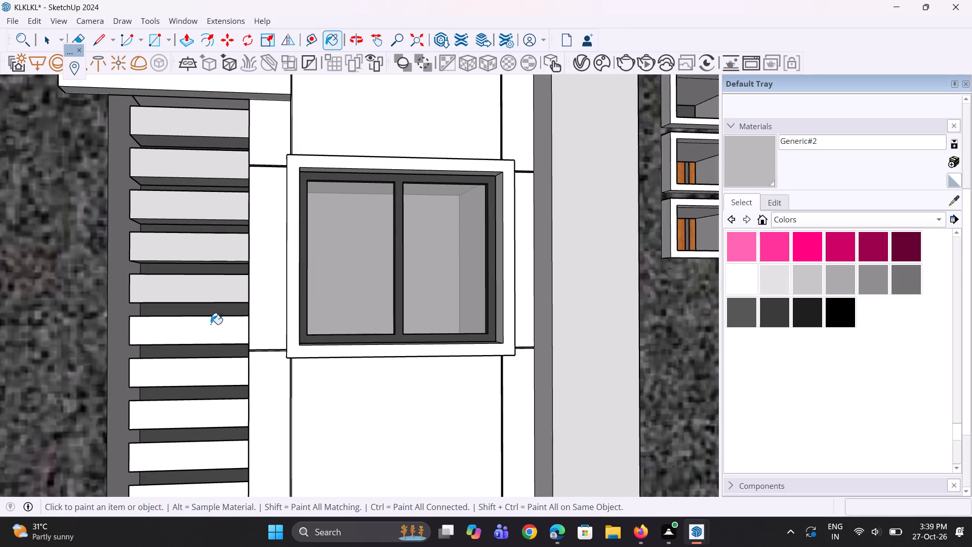
left_click(209, 331)
left_click(200, 375)
left_click(205, 423)
scroll(283, 258, "down", 2)
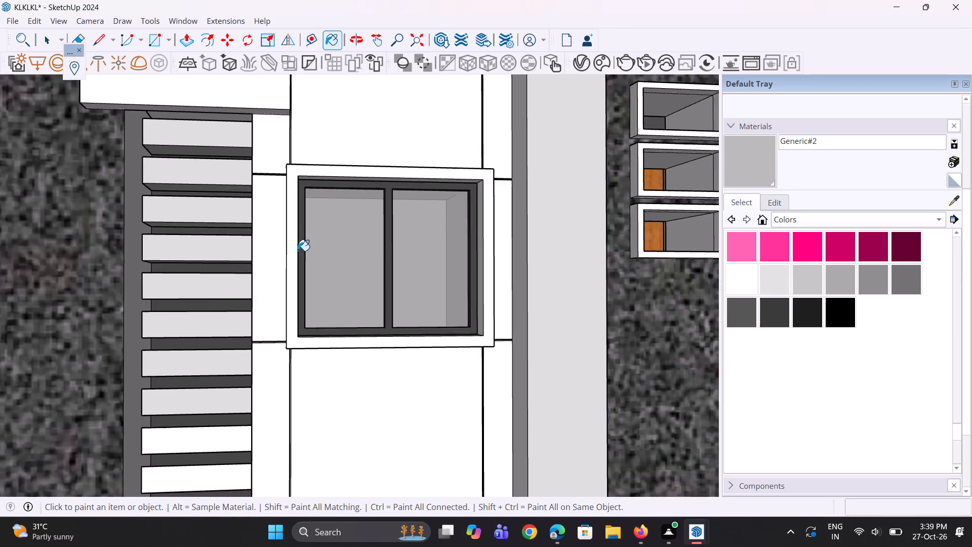
scroll(298, 251, "down", 6)
scroll(256, 387, "up", 8)
left_click(269, 331)
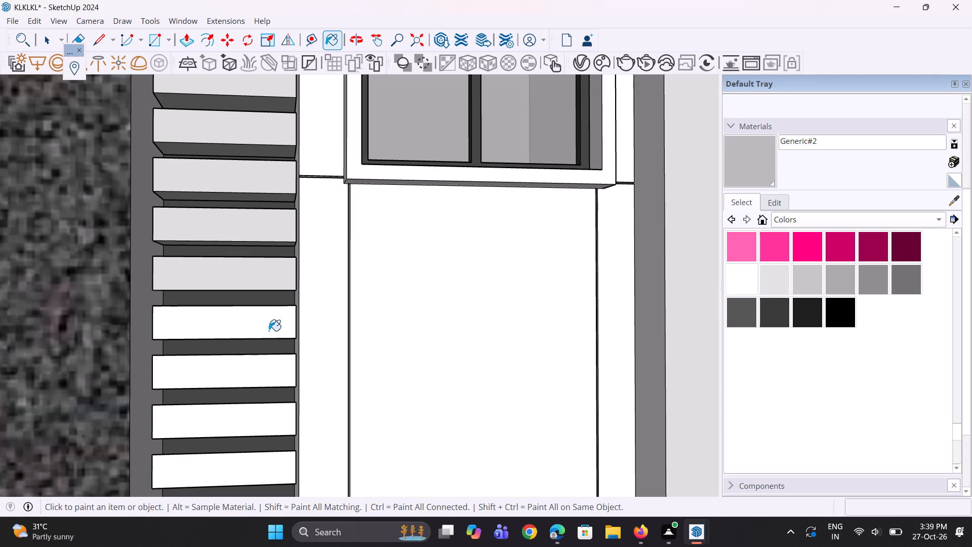
left_click(260, 365)
left_click(245, 413)
left_click(235, 461)
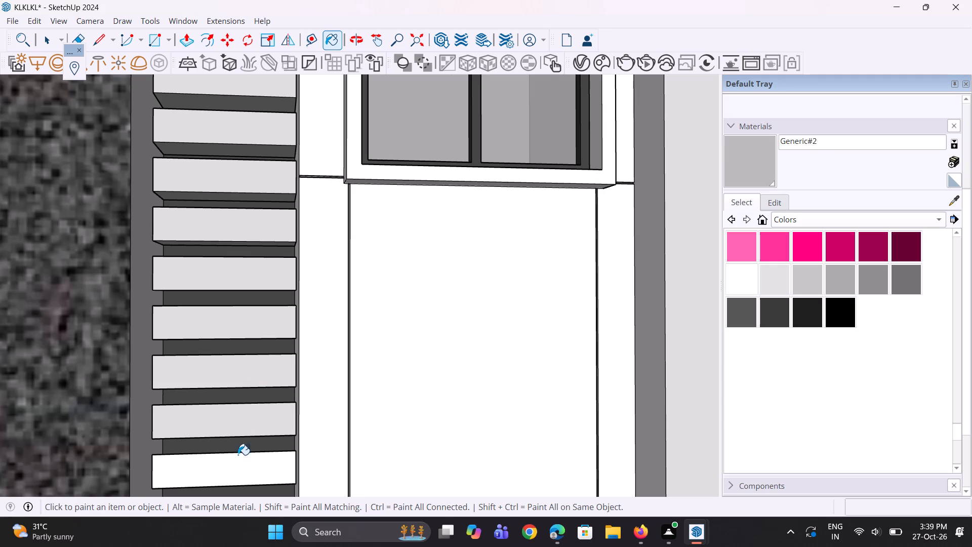
Paint the top five slats of the second bay, just below the projecting white band, with Generic#2.
scroll(344, 270, "down", 9)
scroll(300, 375, "up", 6)
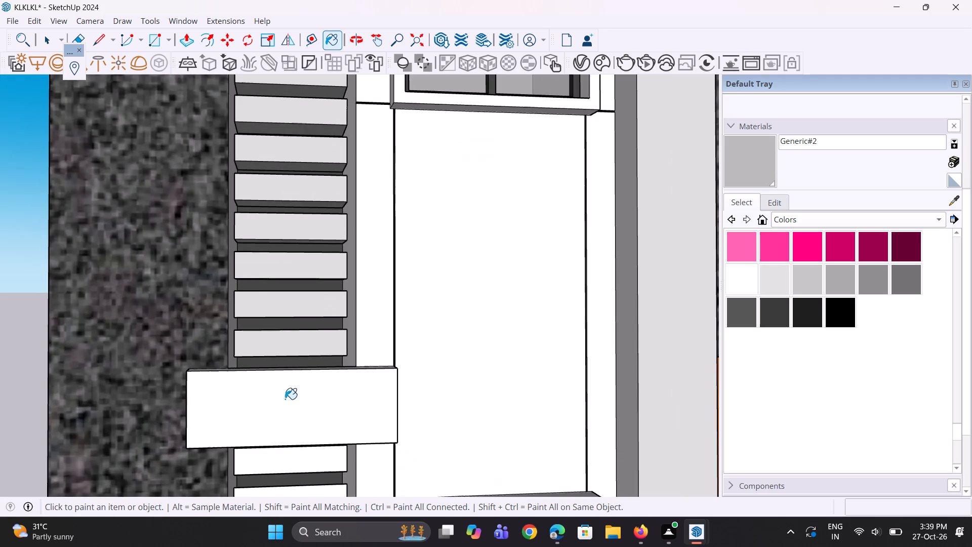
scroll(326, 270, "down", 4)
middle_click_drag(280, 420, 299, 320)
scroll(302, 349, "up", 2)
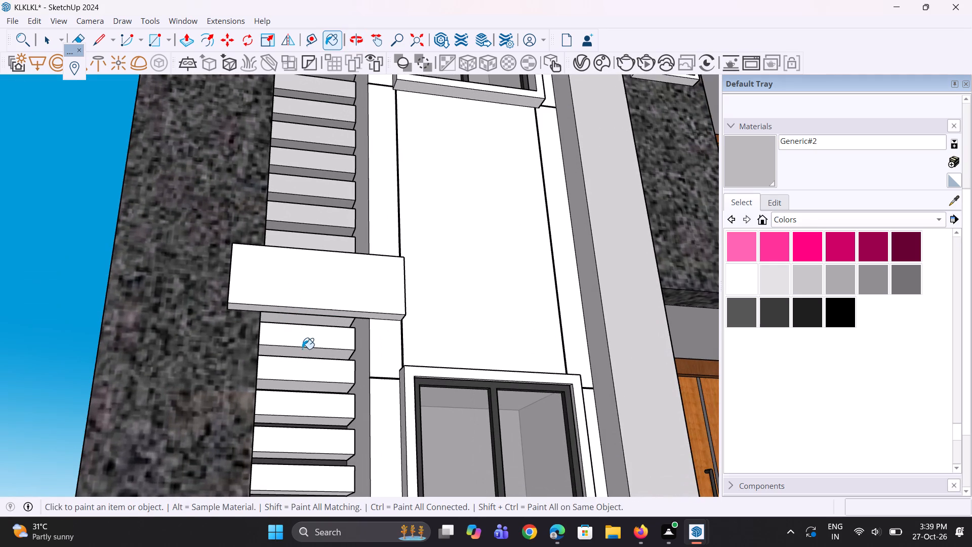
left_click(309, 342)
left_click(312, 369)
left_click(317, 404)
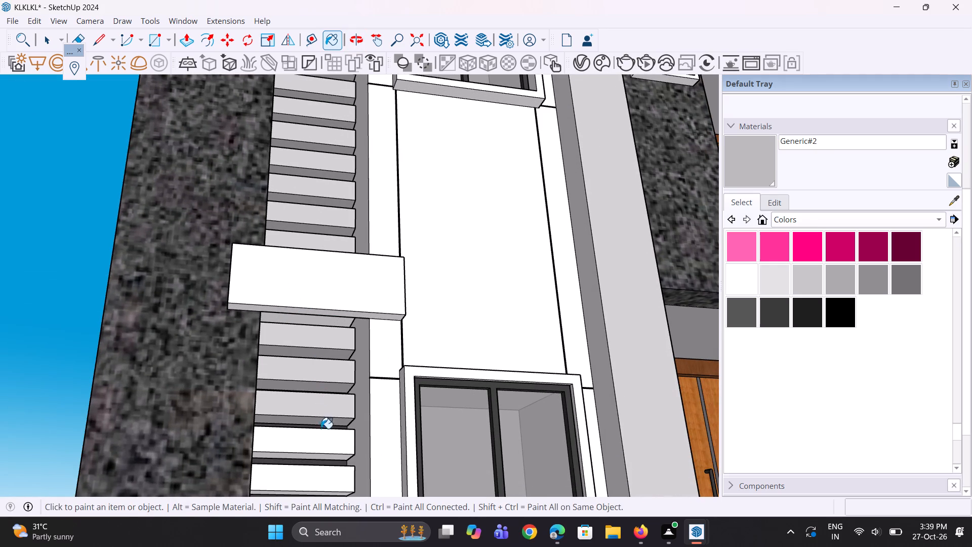
left_click(324, 442)
left_click(322, 481)
Paint the remaining six slats of the second bay, down to the next white band, with Generic#2.
scroll(369, 178, "down", 5)
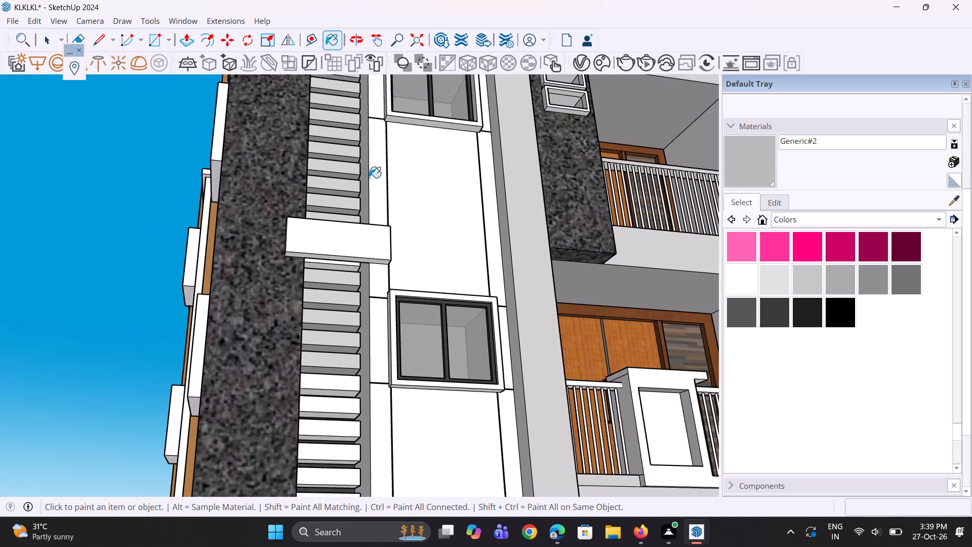
scroll(369, 178, "down", 6)
middle_click_drag(357, 261, 330, 335)
scroll(333, 374, "up", 4)
scroll(367, 268, "up", 3)
left_click(359, 285)
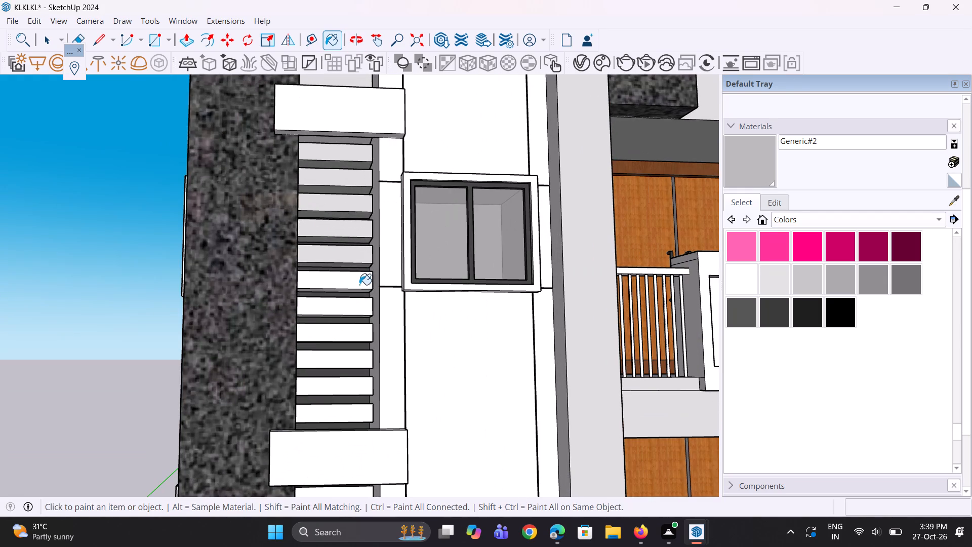
left_click(360, 304)
left_click(345, 333)
left_click(351, 363)
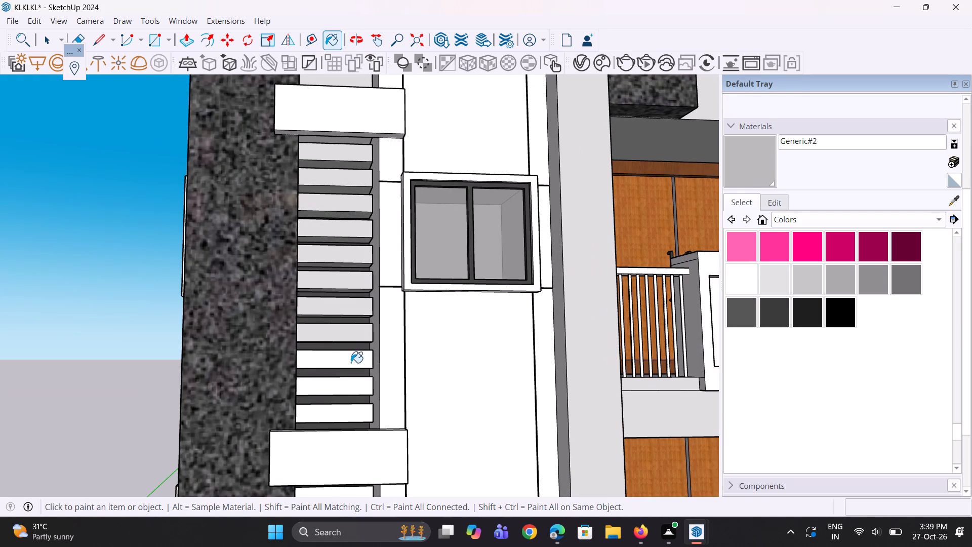
left_click(353, 381)
left_click(356, 404)
Paint the top three slats of the third bay, just below the white projecting band, with Generic#2.
scroll(357, 282, "down", 2)
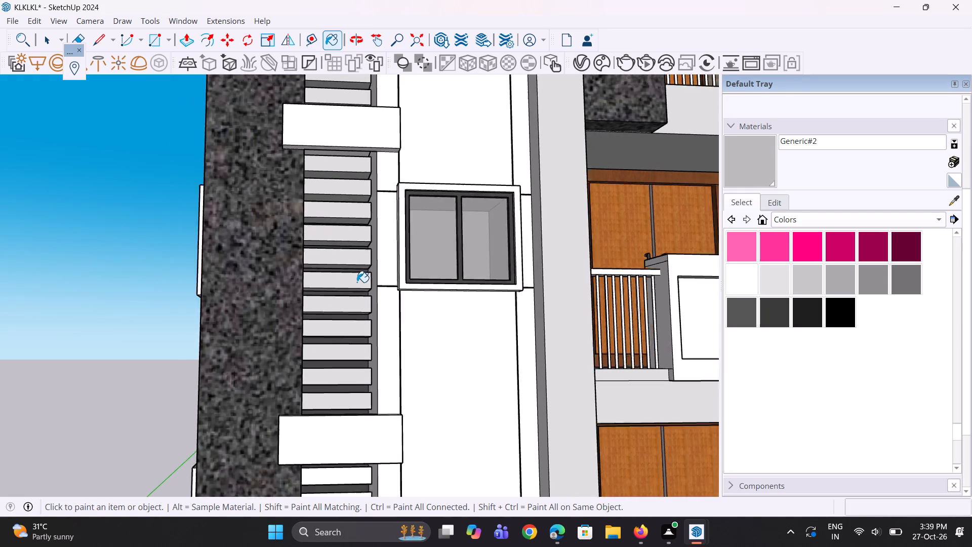
scroll(357, 282, "down", 7)
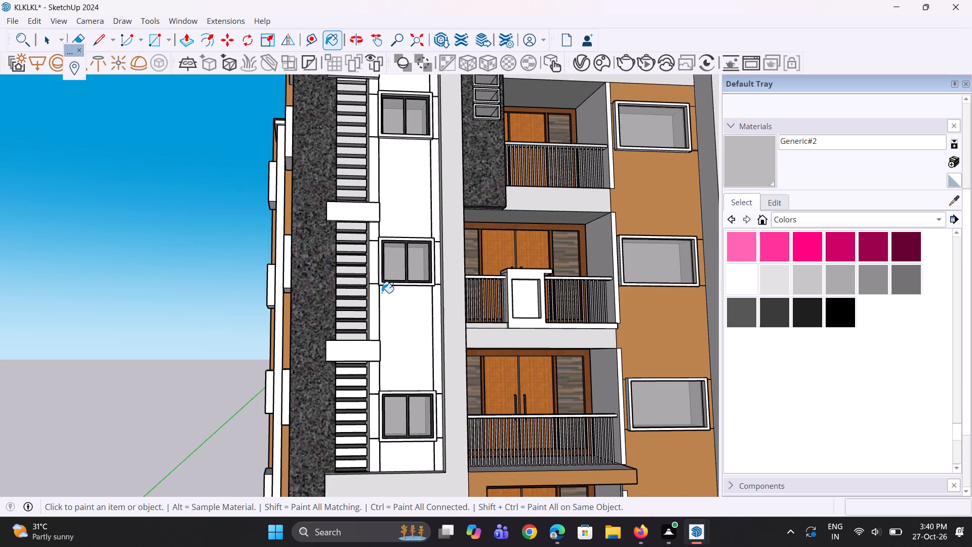
scroll(381, 294, "up", 2)
scroll(355, 373, "up", 6)
middle_click_drag(354, 375, 358, 320)
scroll(342, 364, "up", 2)
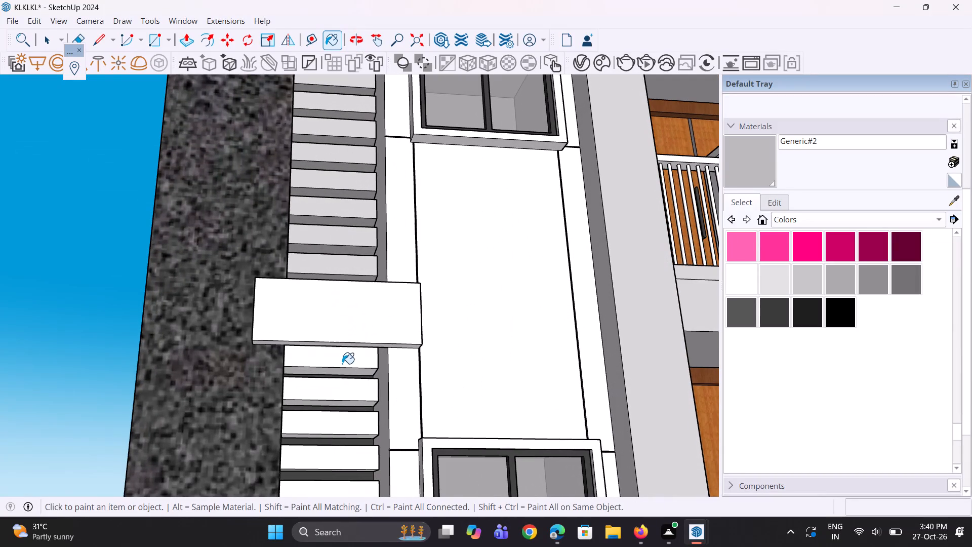
left_click(343, 360)
left_click(349, 394)
left_click(358, 422)
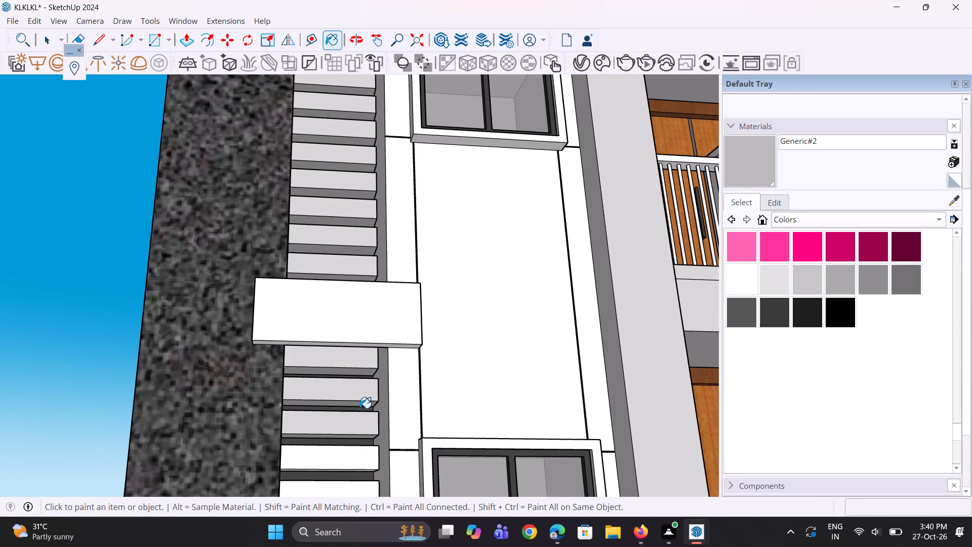
Paint the next five slats down the third bay with Generic#2.
scroll(349, 289, "down", 9)
middle_click_drag(345, 305, 328, 349)
scroll(327, 385, "up", 3)
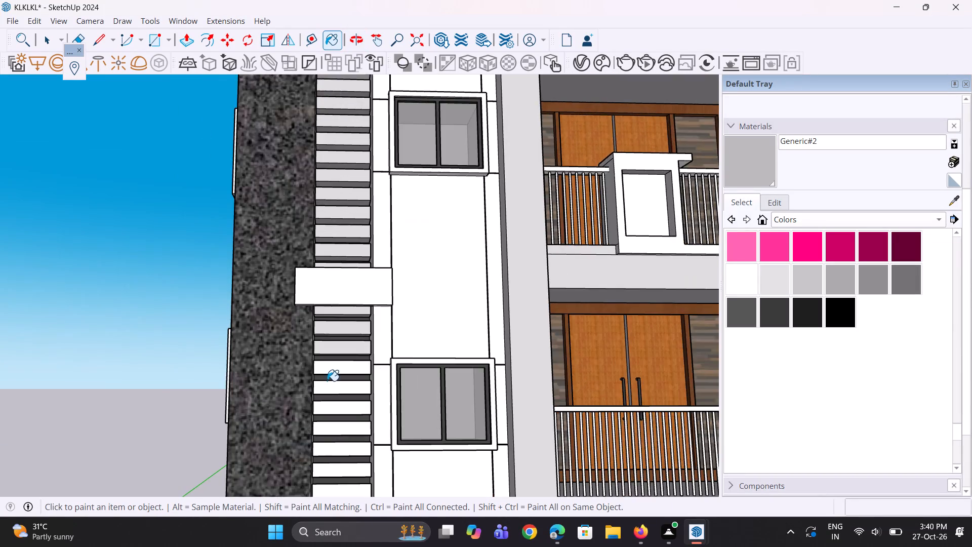
scroll(327, 381, "up", 3)
left_click(333, 365)
left_click(345, 396)
left_click(365, 416)
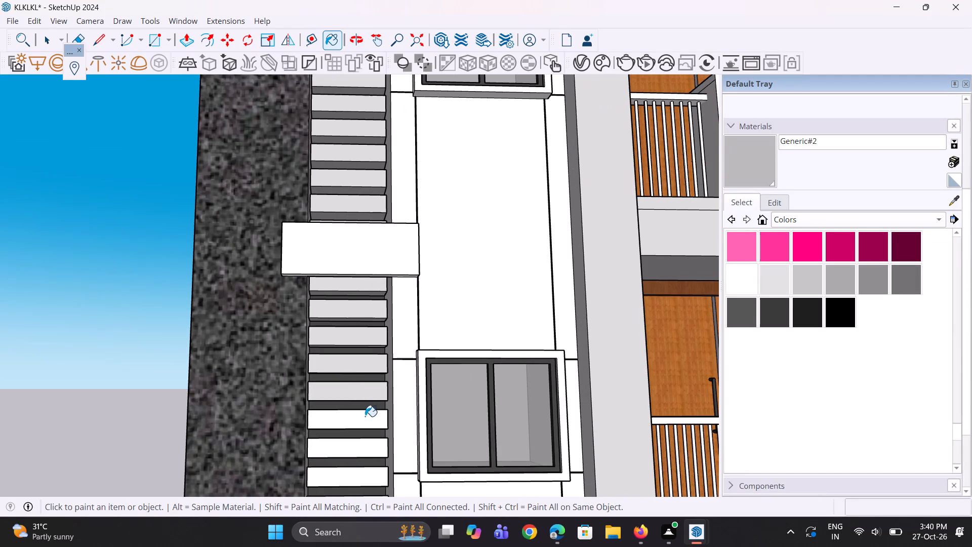
left_click(370, 446)
left_click(377, 475)
Paint the last two slats of the third bay, just above the wide light grey band, with Generic#2.
scroll(344, 255, "down", 2)
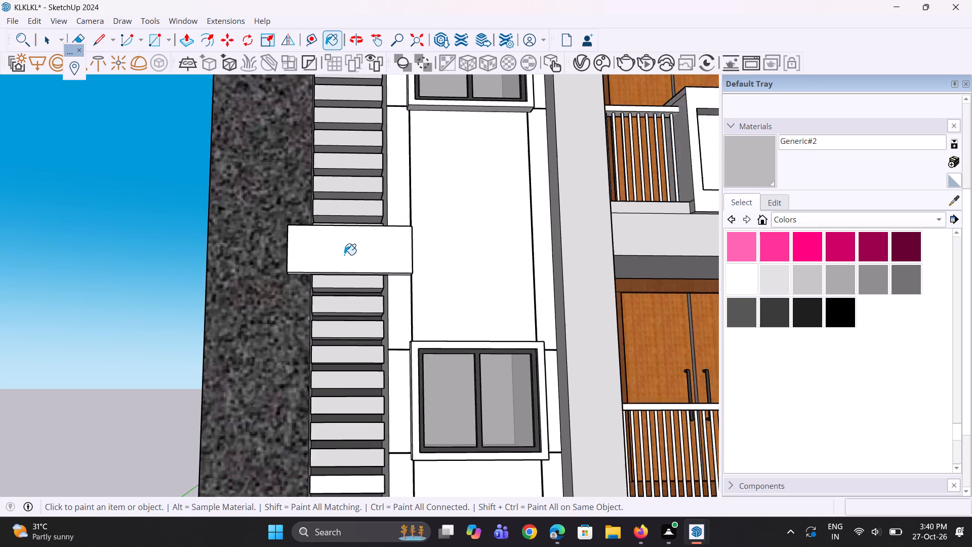
scroll(344, 255, "down", 8)
middle_click_drag(355, 290, 350, 327)
scroll(359, 400, "up", 4)
scroll(336, 333, "up", 3)
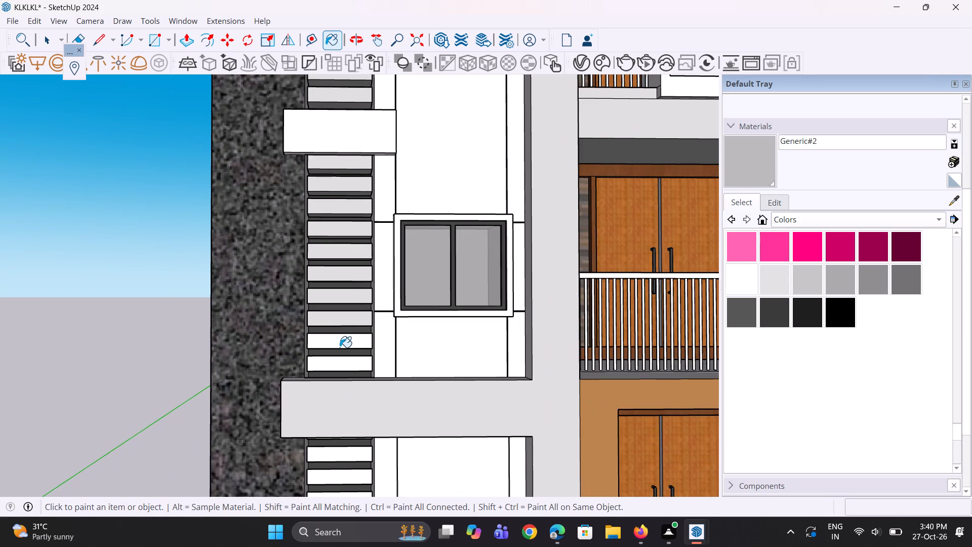
left_click(340, 347)
left_click(347, 362)
Paint the top three slats of the lowest bay, just below the wide light grey band, with Generic#2.
scroll(327, 239, "down", 4)
scroll(335, 360, "up", 1)
middle_click_drag(335, 360, 339, 290)
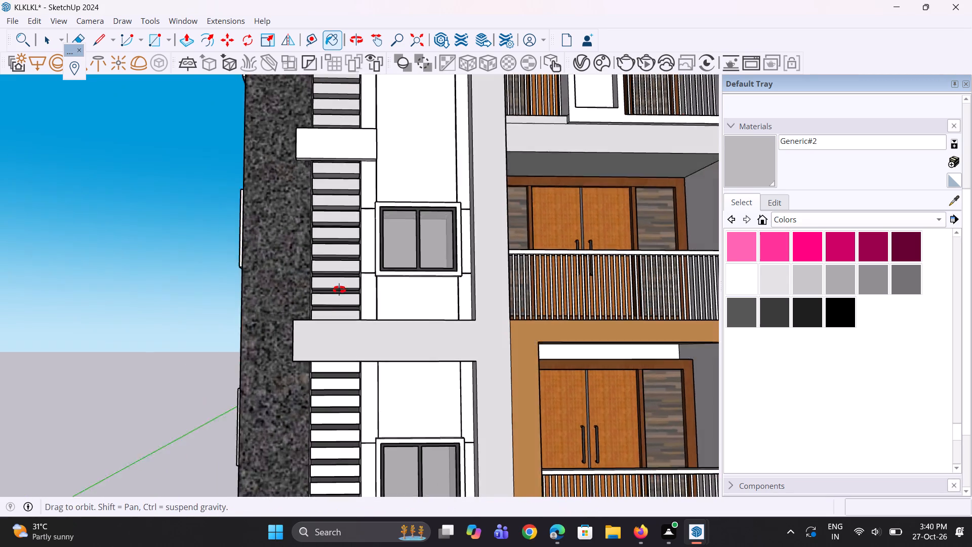
middle_click_drag(339, 290, 339, 272)
scroll(340, 354, "up", 3)
left_click(344, 339)
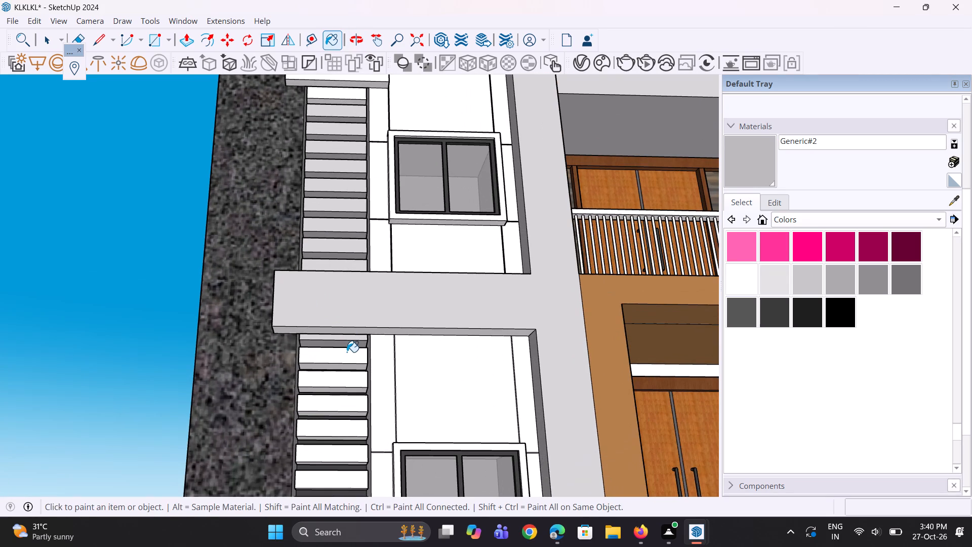
left_click(347, 352)
left_click(347, 384)
Paint the next five slats down the lowest bay, beside the window, with Generic#2.
scroll(320, 309, "down", 5)
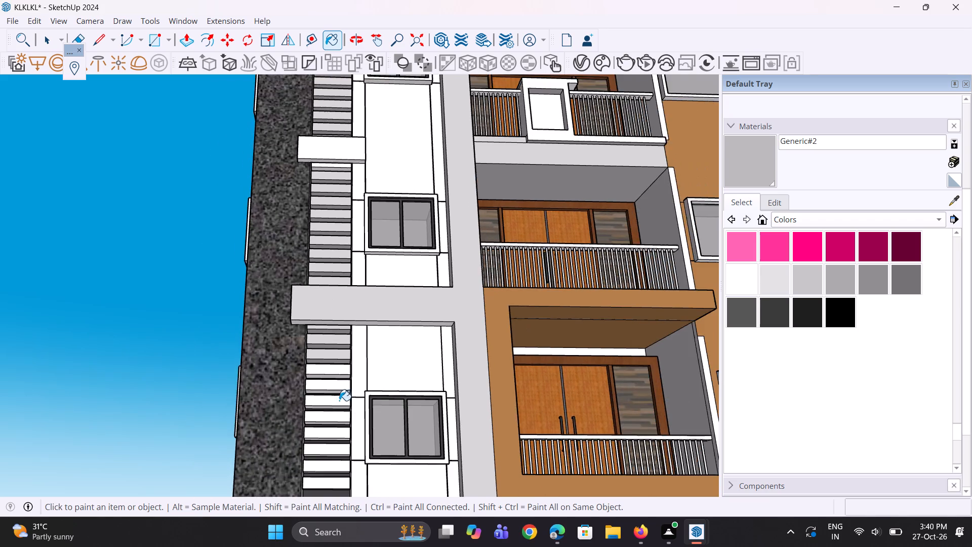
scroll(340, 404, "up", 8)
left_click(353, 338)
left_click(343, 369)
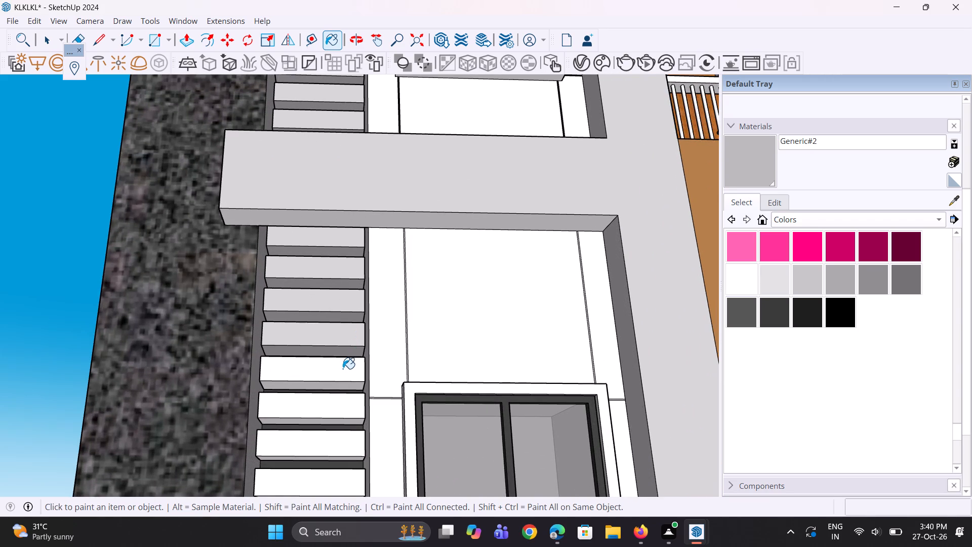
left_click(338, 409)
left_click(336, 453)
scroll(331, 286, "down", 2)
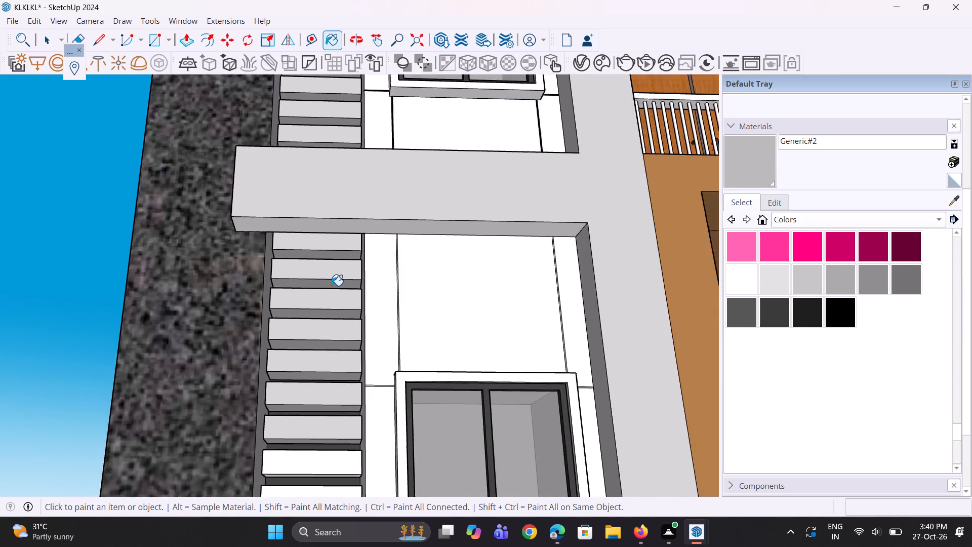
scroll(331, 286, "down", 5)
scroll(328, 412, "up", 8)
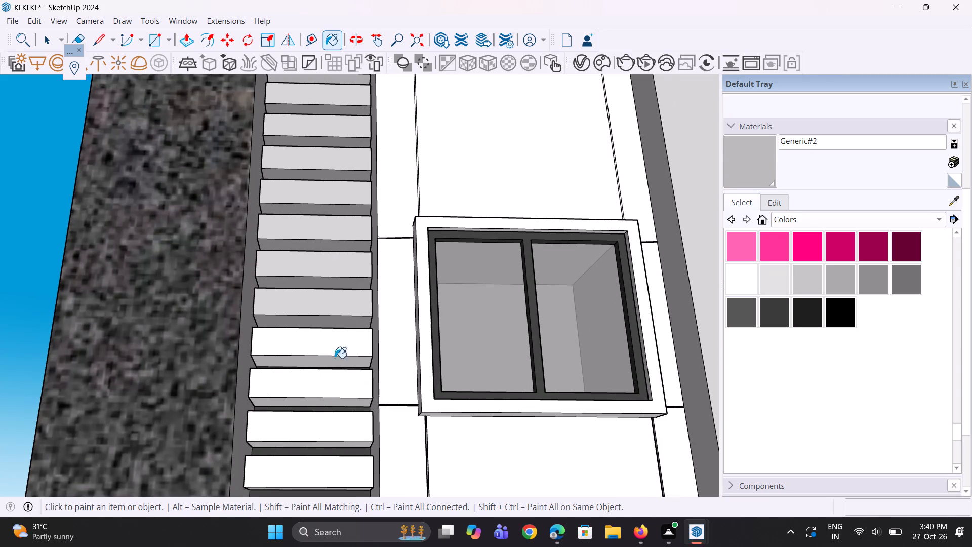
left_click(343, 342)
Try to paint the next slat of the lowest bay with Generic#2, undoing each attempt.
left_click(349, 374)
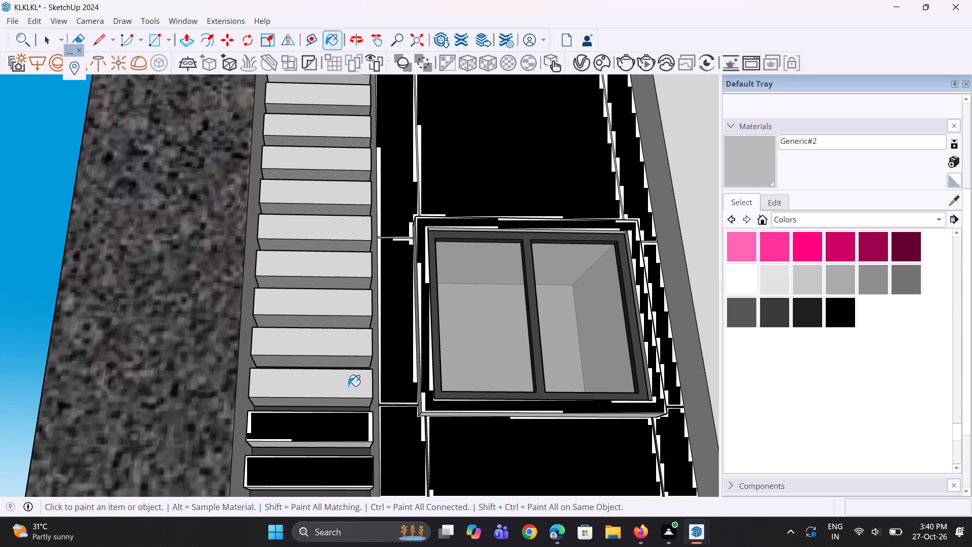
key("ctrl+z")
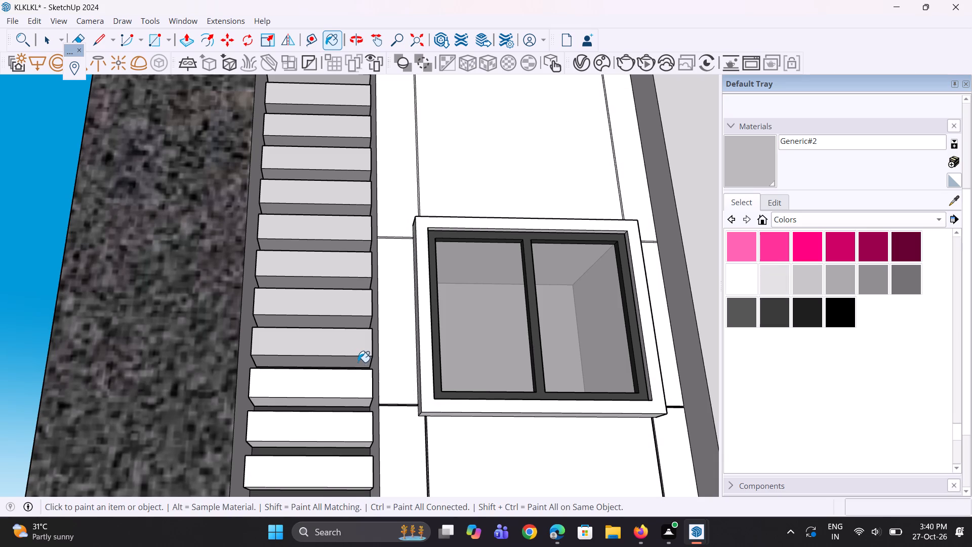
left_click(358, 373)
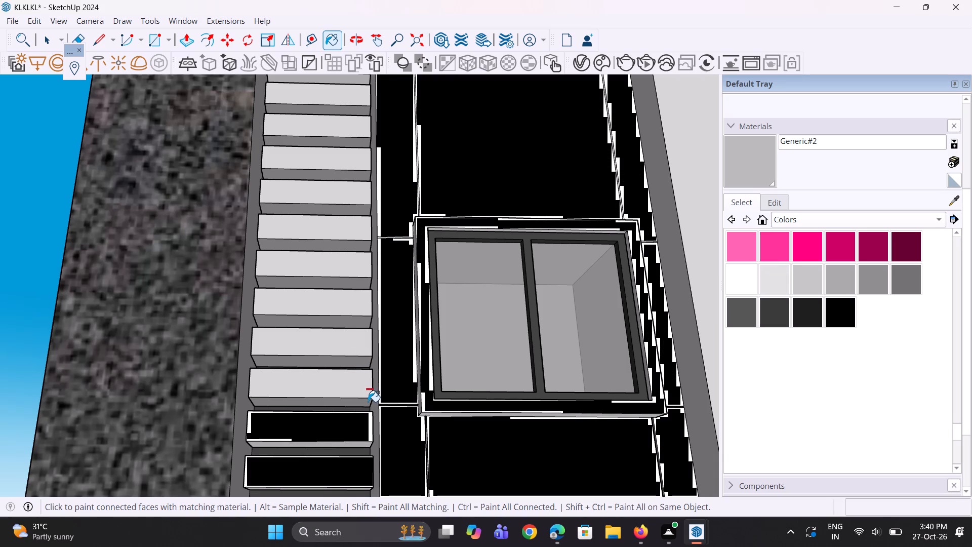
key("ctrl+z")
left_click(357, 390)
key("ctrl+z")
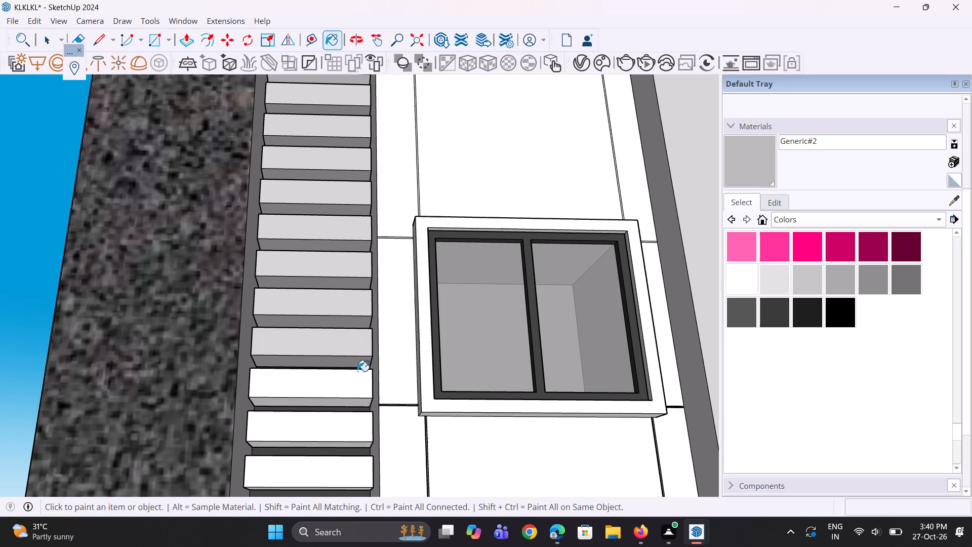
Save the model.
scroll(341, 307, "down", 5)
middle_click_drag(351, 291, 274, 406)
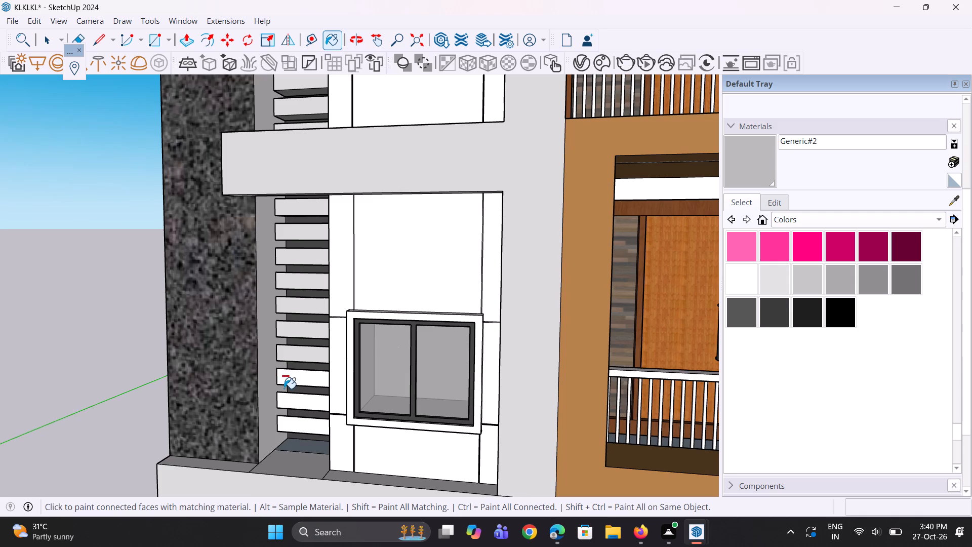
key("ctrl+s")
Paint the third-lowest slat and the bottom slat of the lowest bay with Generic#2.
scroll(288, 380, "up", 2)
left_click(290, 378)
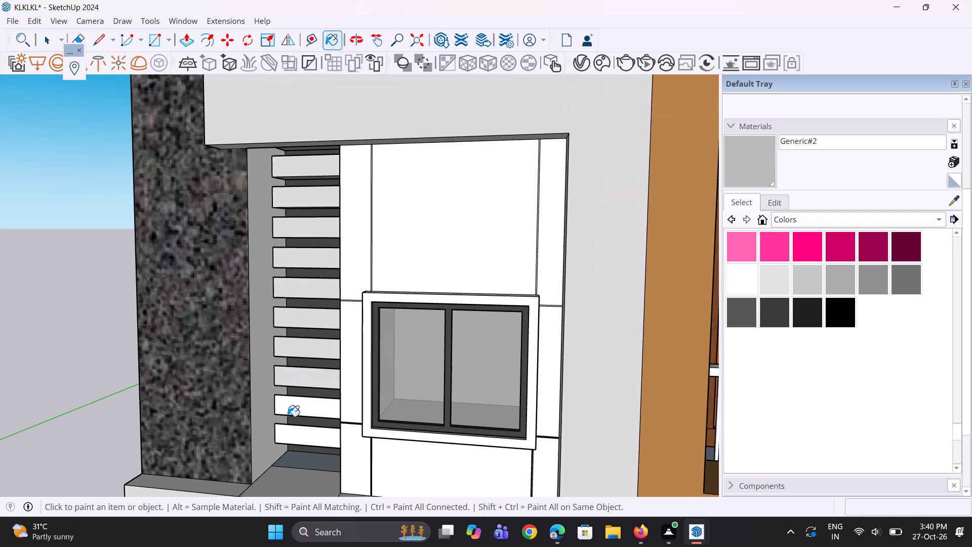
scroll(288, 416, "up", 3)
left_click(305, 404)
middle_click_drag(317, 454, 431, 301)
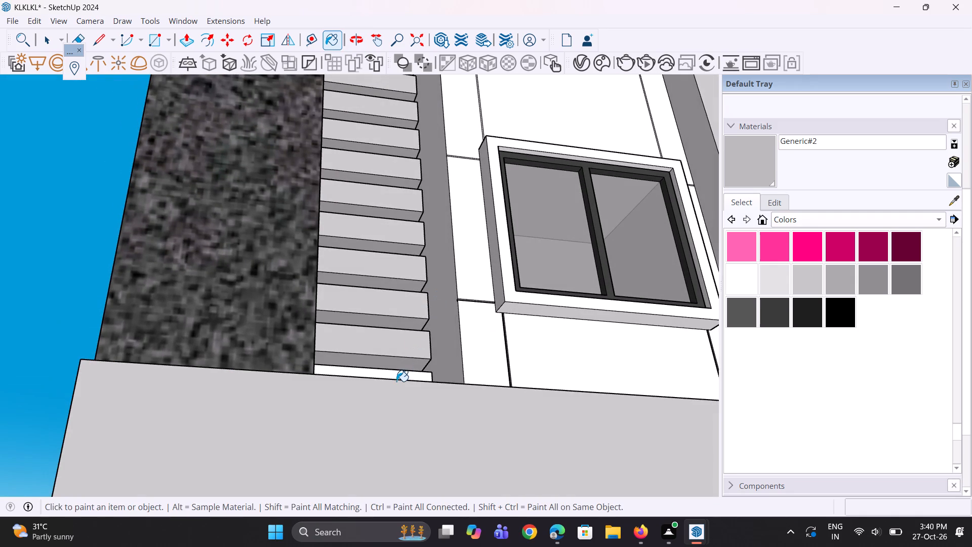
left_click(396, 381)
middle_click_drag(406, 362, 357, 434)
key("ctrl+z")
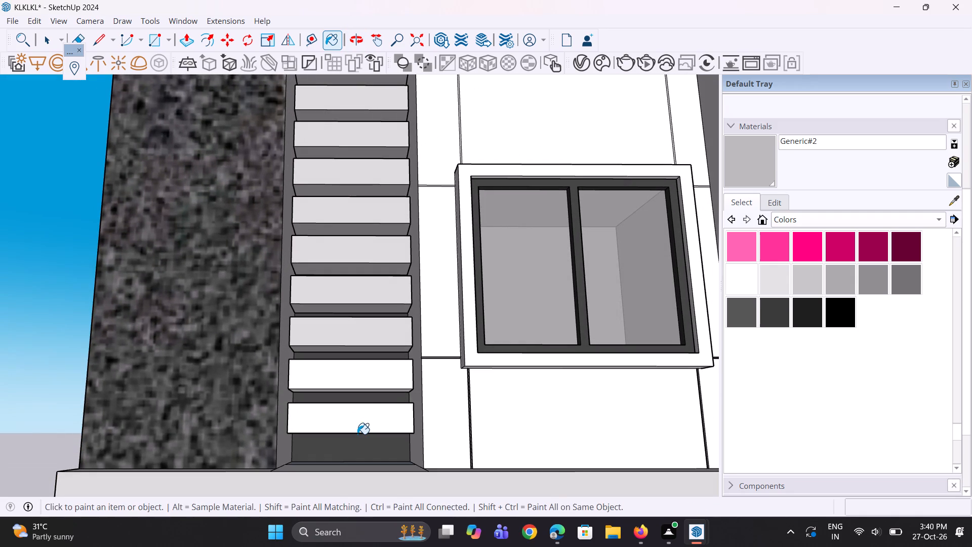
left_click(364, 411)
Paint the recessed background face behind the lowest bay's slats with Color M05.
scroll(345, 250, "down", 9)
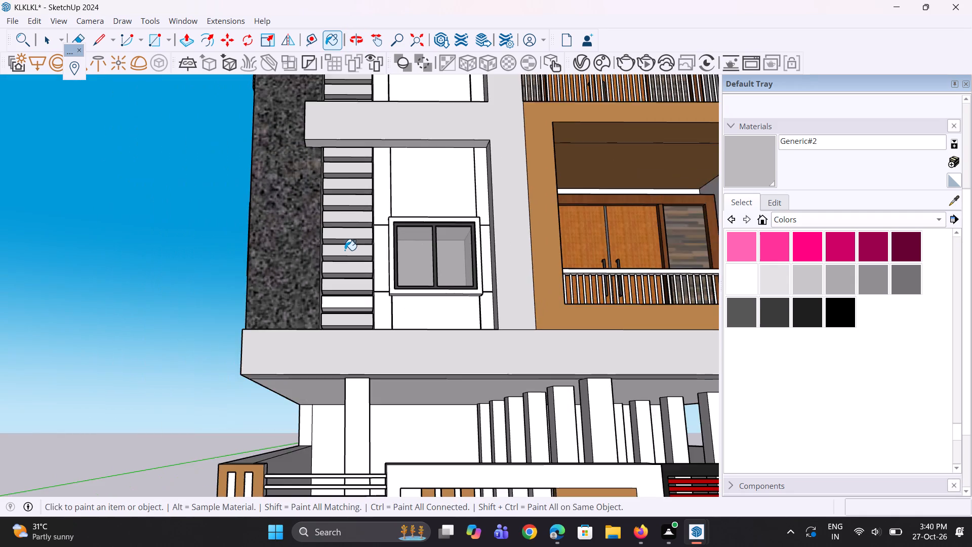
middle_click_drag(345, 250, 343, 348)
scroll(343, 348, "down", 7)
scroll(361, 354, "up", 1)
middle_click_drag(361, 354, 372, 341)
scroll(362, 356, "down", 5)
middle_click_drag(382, 336, 382, 289)
scroll(387, 273, "up", 4)
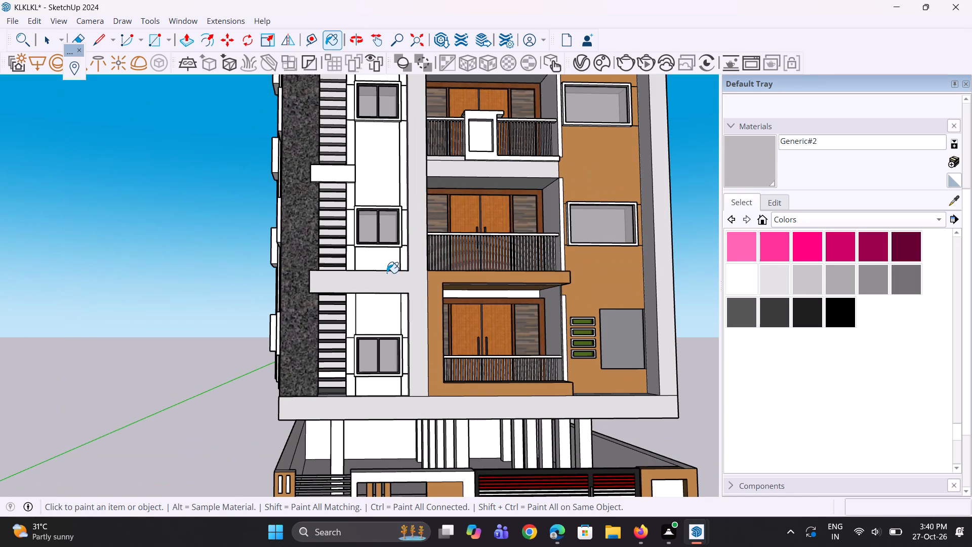
left_click(893, 280)
scroll(320, 413, "up", 9)
left_click(345, 376)
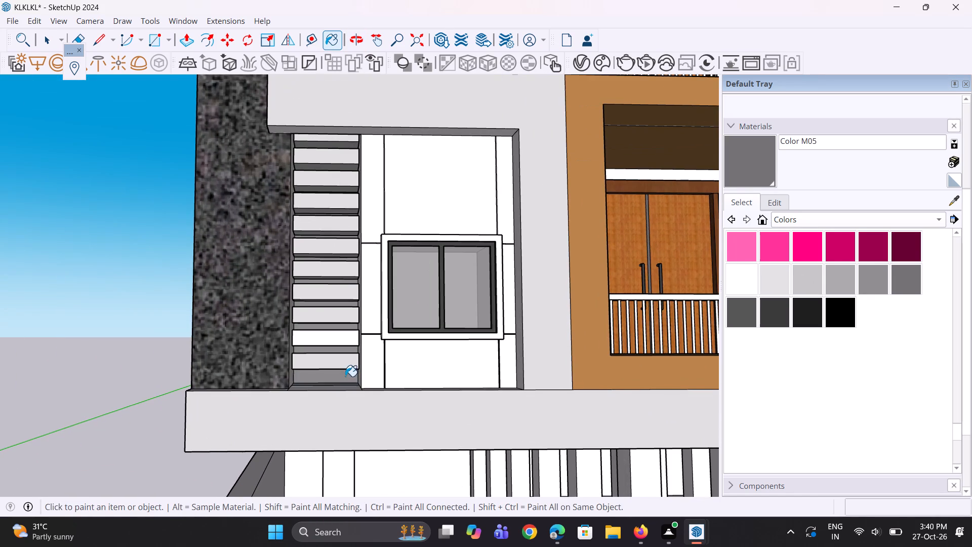
Examine the whole front facade, from the rooftop frame down to the compound wall.
scroll(352, 399, "down", 10)
middle_click_drag(357, 408, 333, 419)
scroll(332, 419, "down", 6)
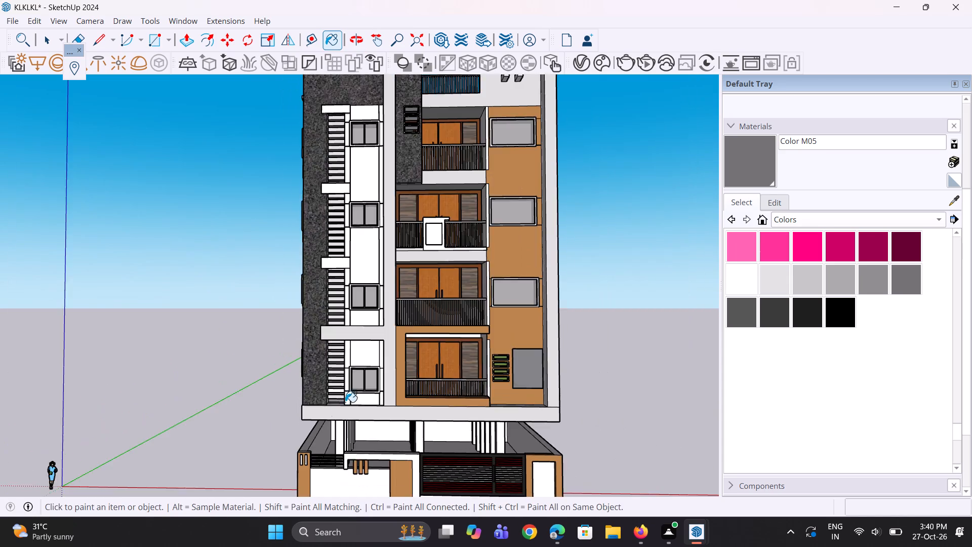
scroll(345, 402, "down", 4)
middle_click_drag(361, 377, 364, 324)
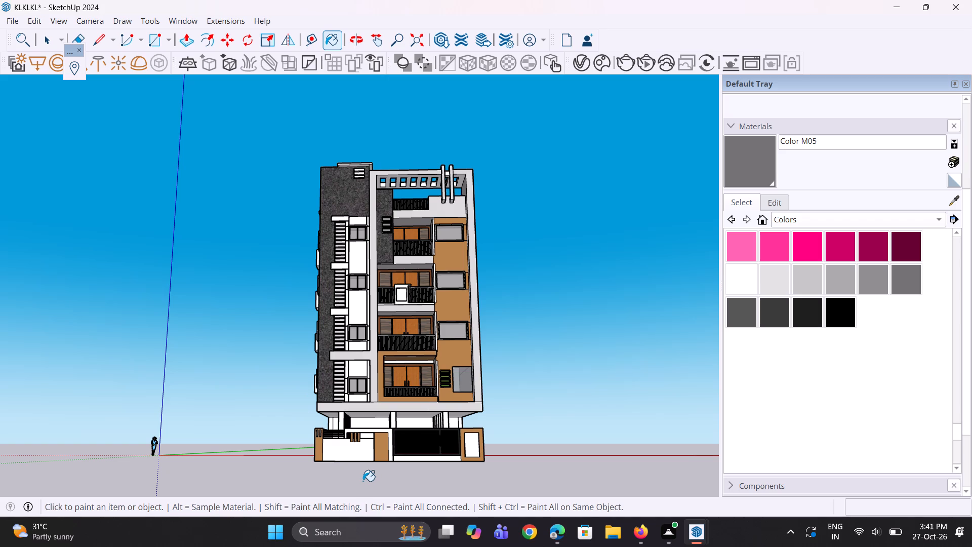
scroll(363, 481, "down", 4)
middle_click_drag(363, 481, 363, 413)
scroll(363, 413, "up", 1)
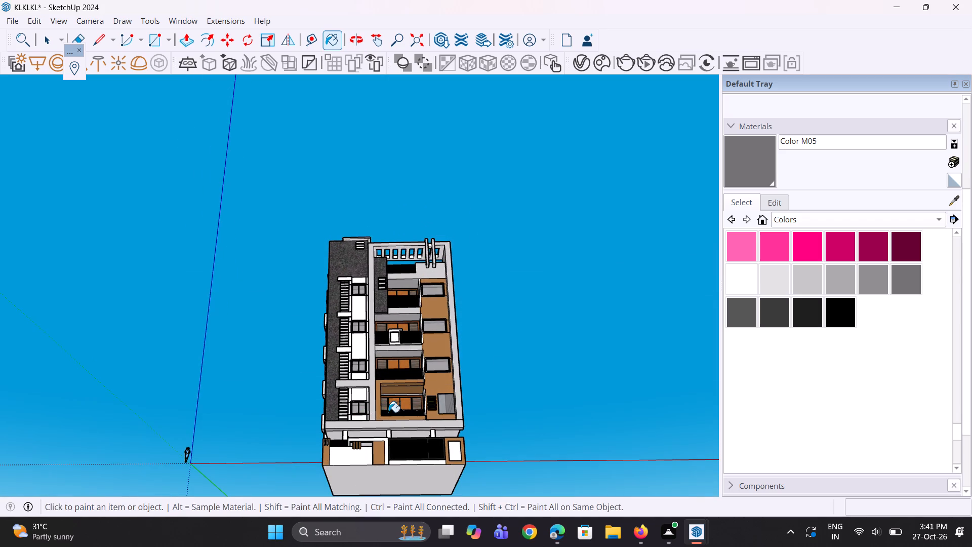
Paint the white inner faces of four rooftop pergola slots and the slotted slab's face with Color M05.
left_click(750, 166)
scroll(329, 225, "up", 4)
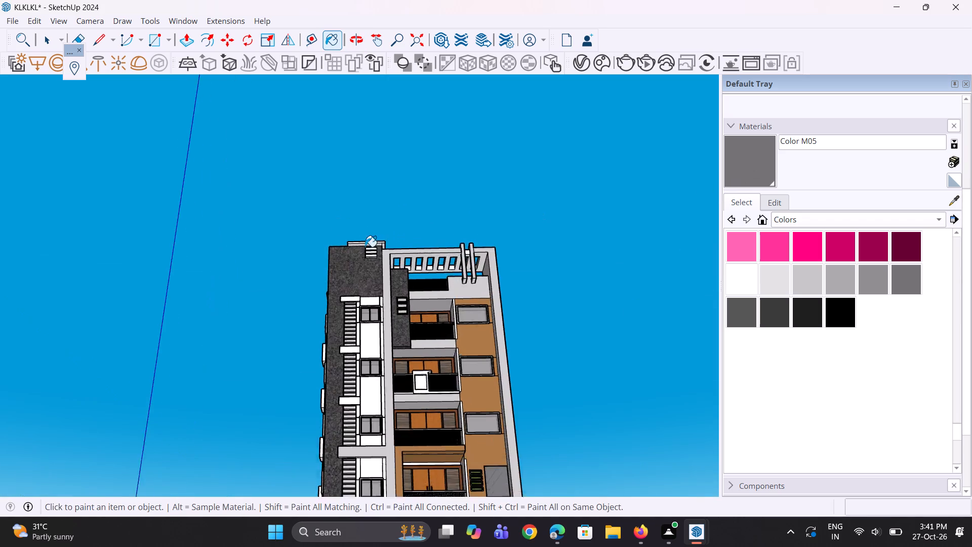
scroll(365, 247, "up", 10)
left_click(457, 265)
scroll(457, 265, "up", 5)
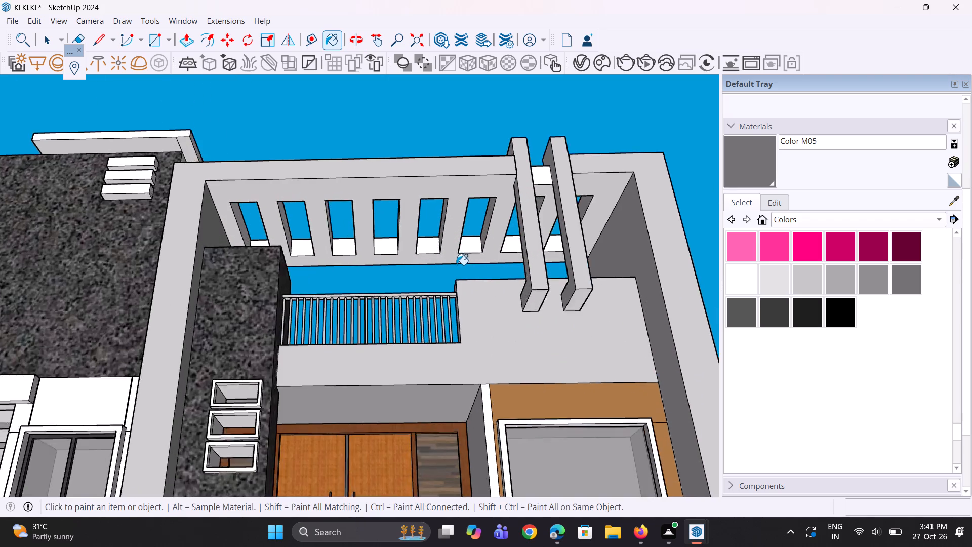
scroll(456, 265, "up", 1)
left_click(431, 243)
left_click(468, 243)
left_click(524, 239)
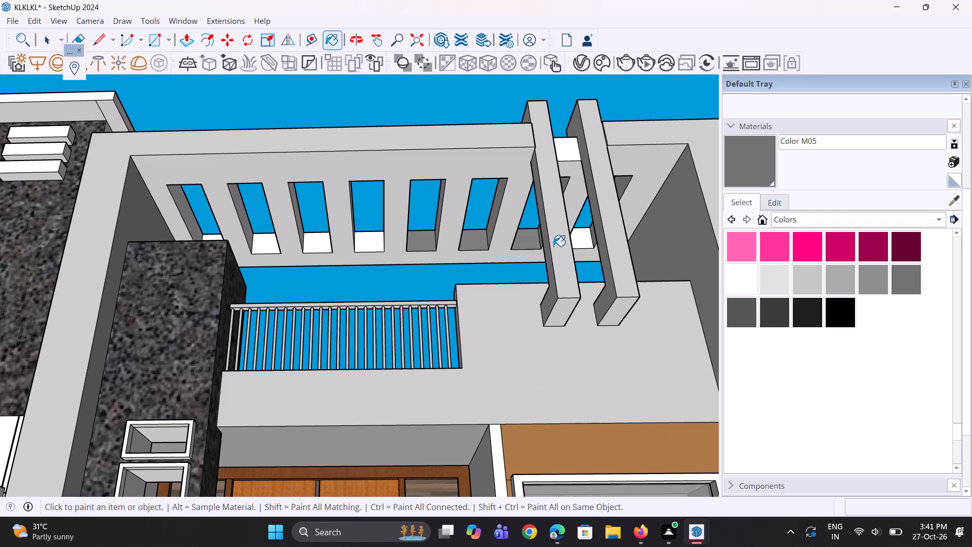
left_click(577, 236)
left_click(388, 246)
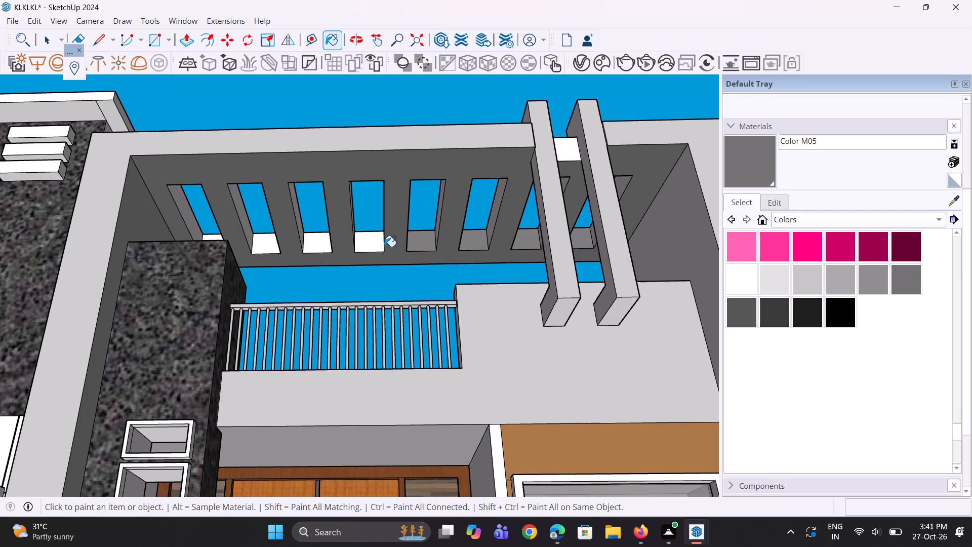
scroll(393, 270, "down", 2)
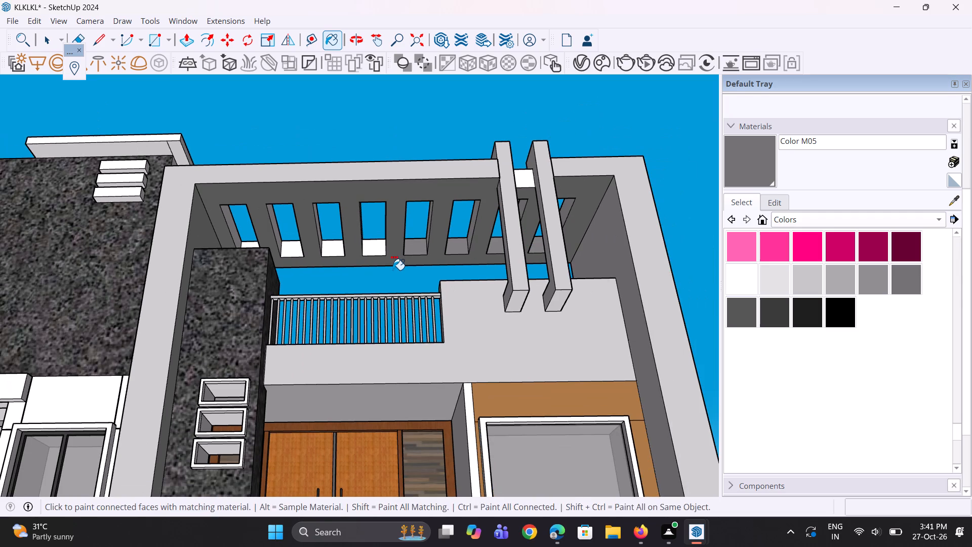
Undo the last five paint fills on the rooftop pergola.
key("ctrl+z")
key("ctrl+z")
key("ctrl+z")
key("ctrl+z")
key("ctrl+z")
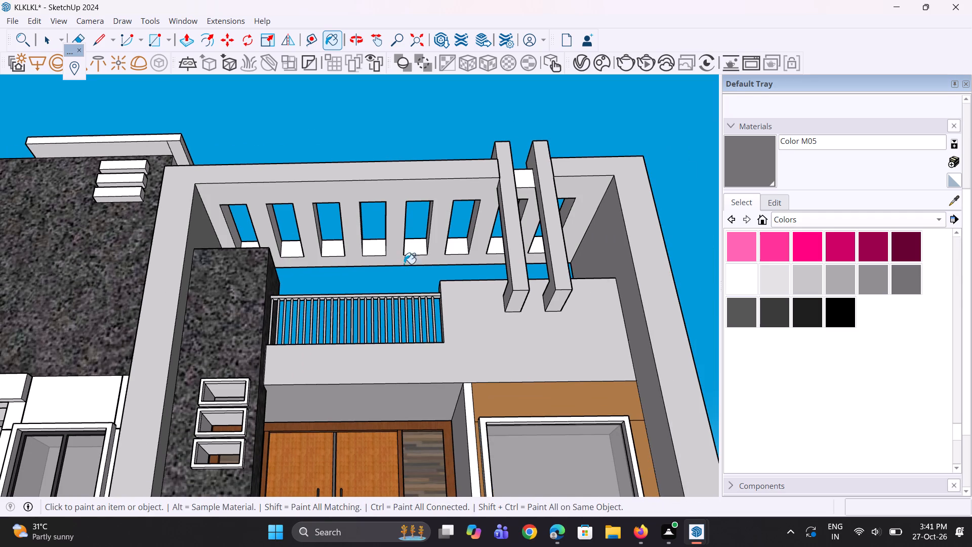
Sample Generic#2 from the rooftop frame and paint the slotted pergola slab's underside and the white end faces of its first six slots.
key("space")
key("space")
key("space")
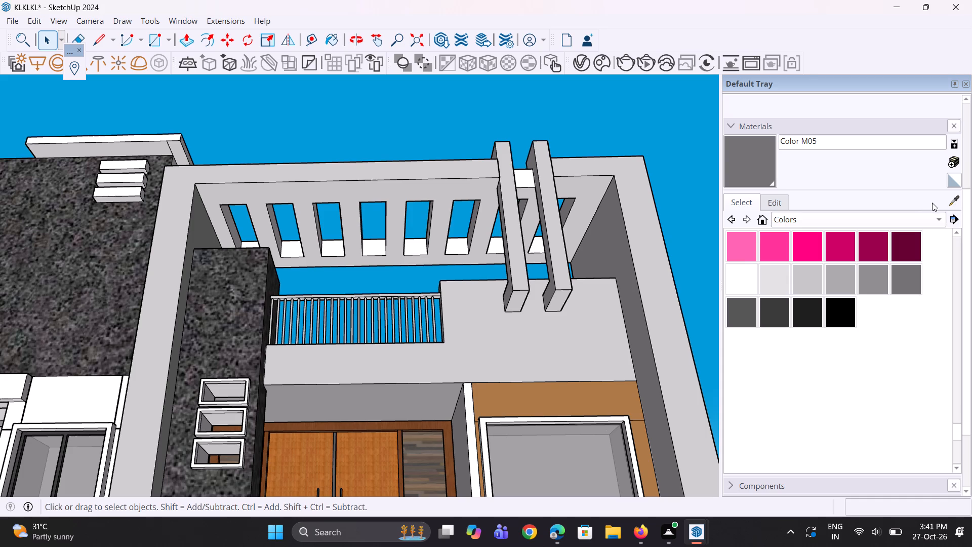
left_click(951, 202)
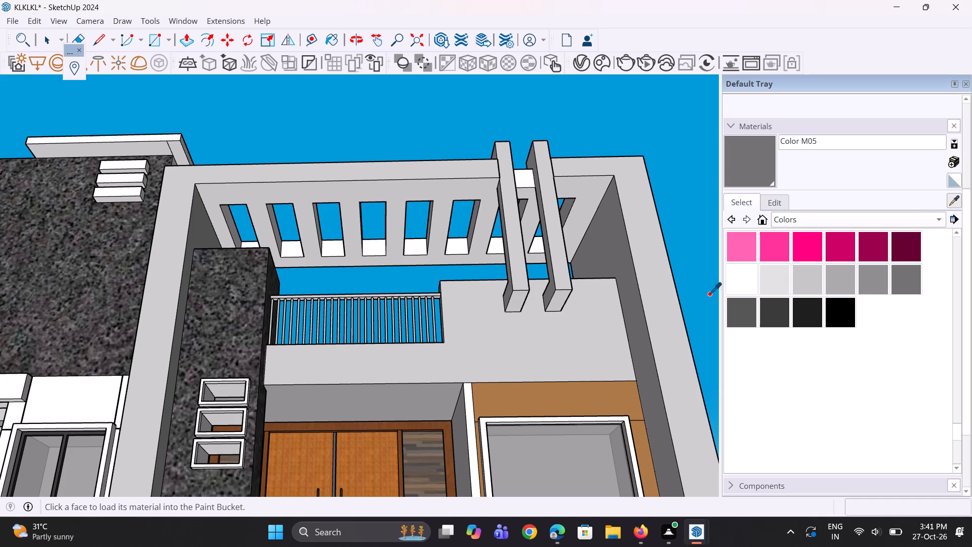
left_click(666, 294)
scroll(415, 238, "up", 5)
left_click(427, 245)
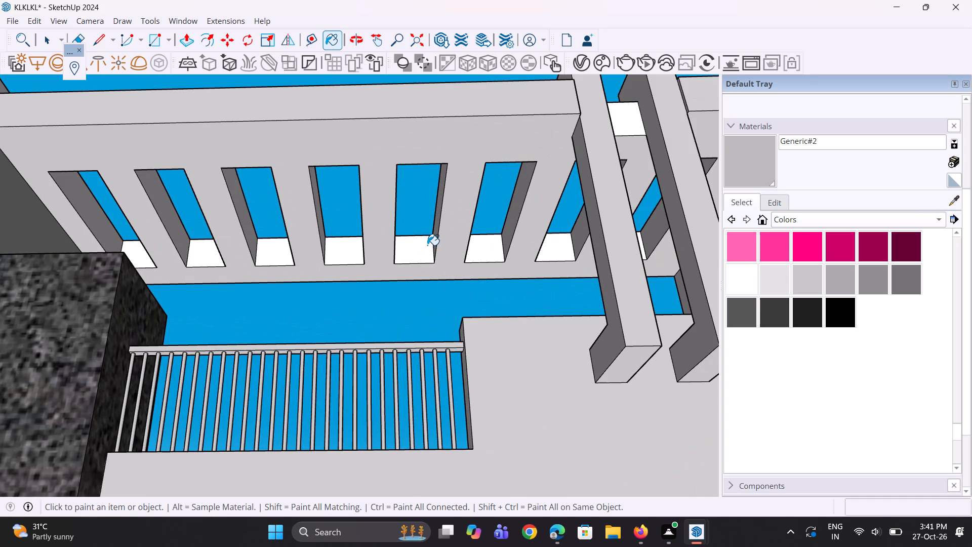
left_click(471, 245)
left_click(538, 248)
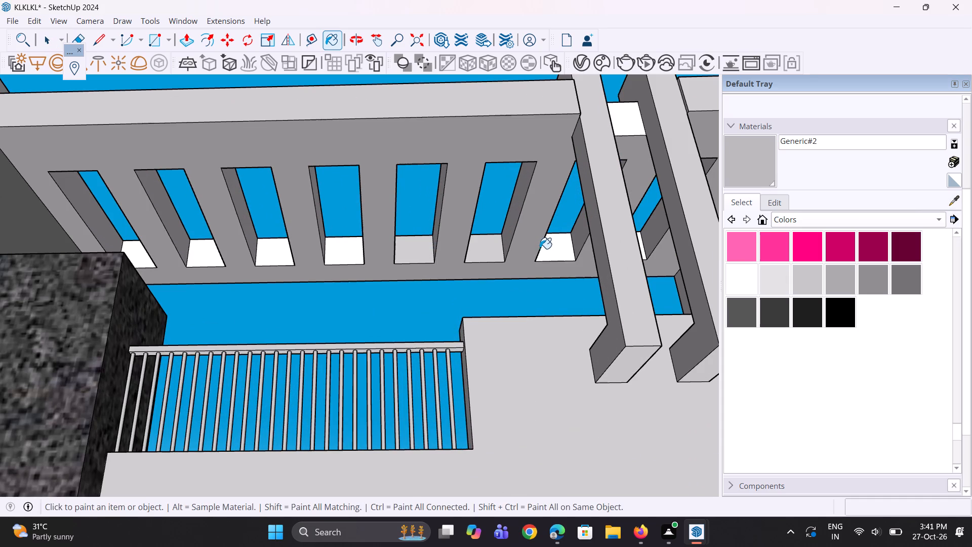
key("ctrl+z")
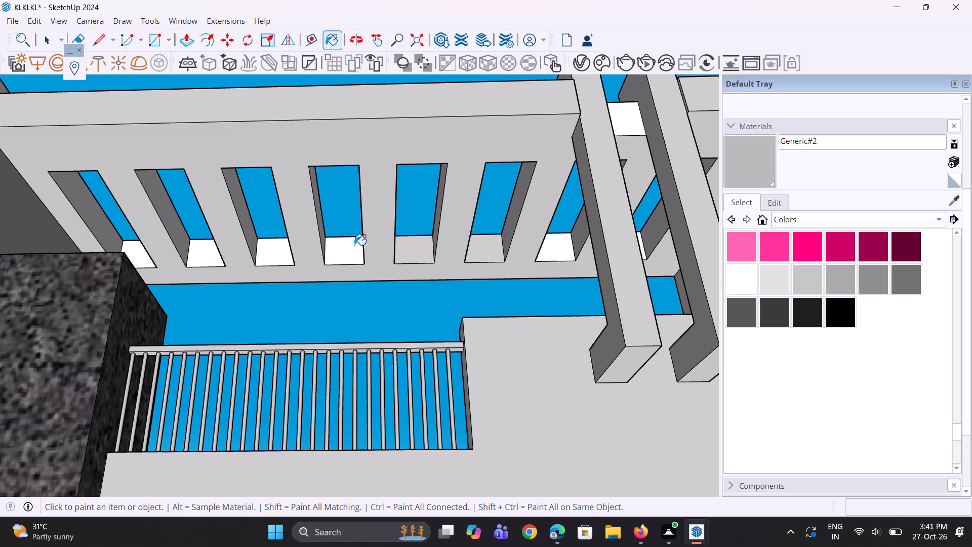
left_click(373, 258)
left_click(347, 253)
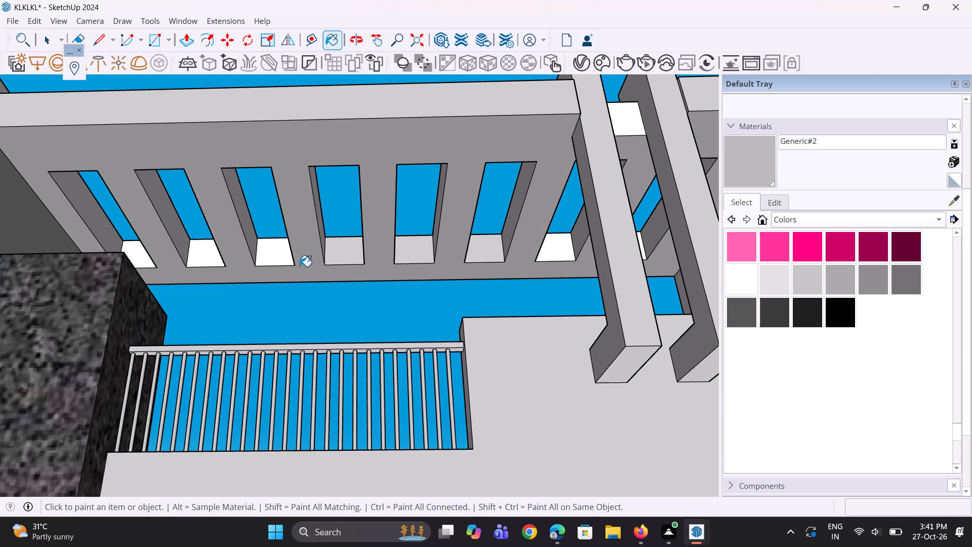
left_click_drag(276, 261, 271, 262)
left_click(207, 251)
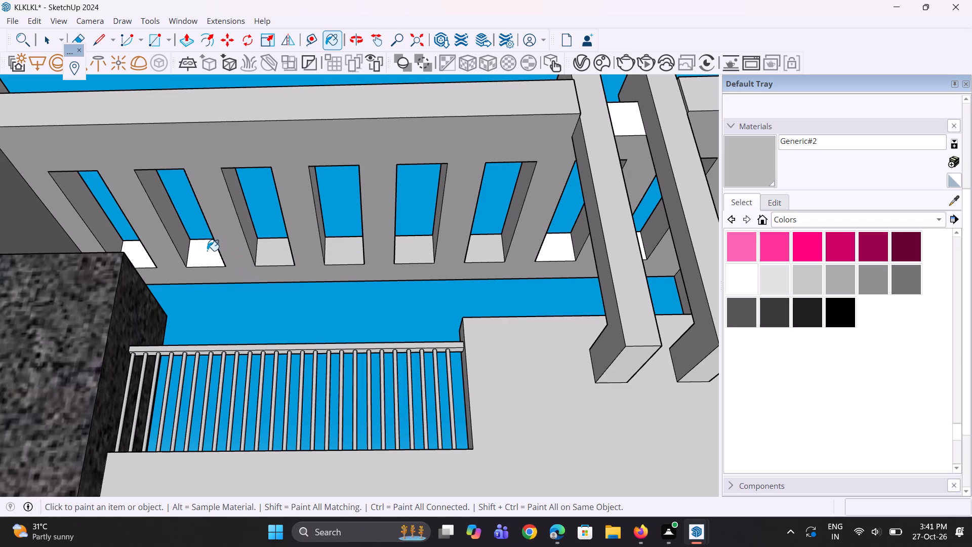
left_click(134, 255)
Paint the end faces of the two slots behind the vertical fins and the white slab edge between the fins with Generic#2.
scroll(169, 305, "down", 4)
scroll(444, 277, "up", 1)
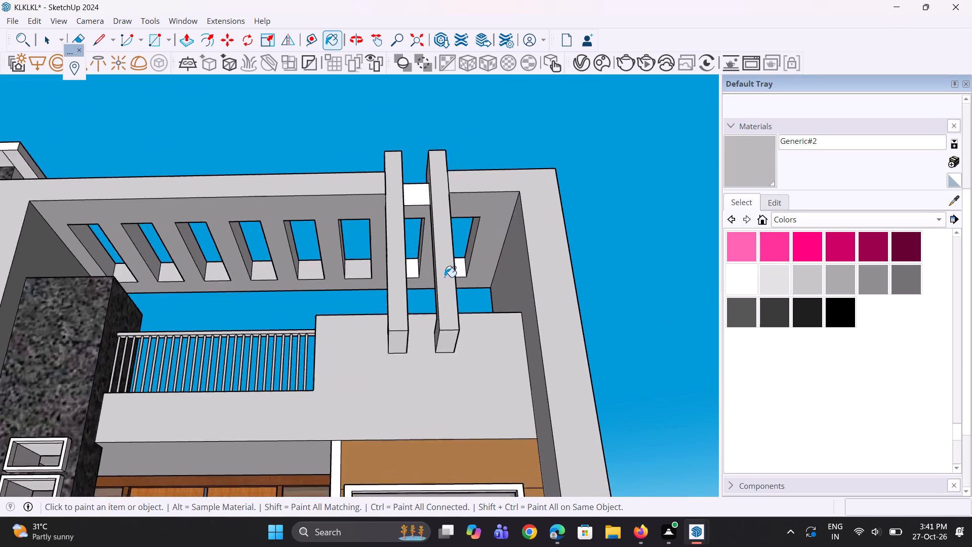
scroll(444, 277, "up", 5)
left_click(461, 273)
left_click(386, 265)
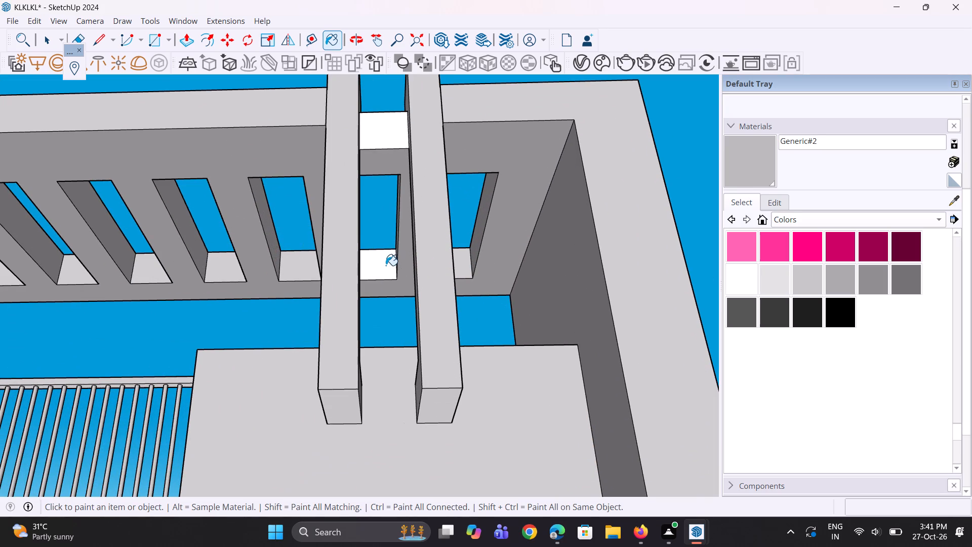
left_click(391, 138)
left_click(404, 191)
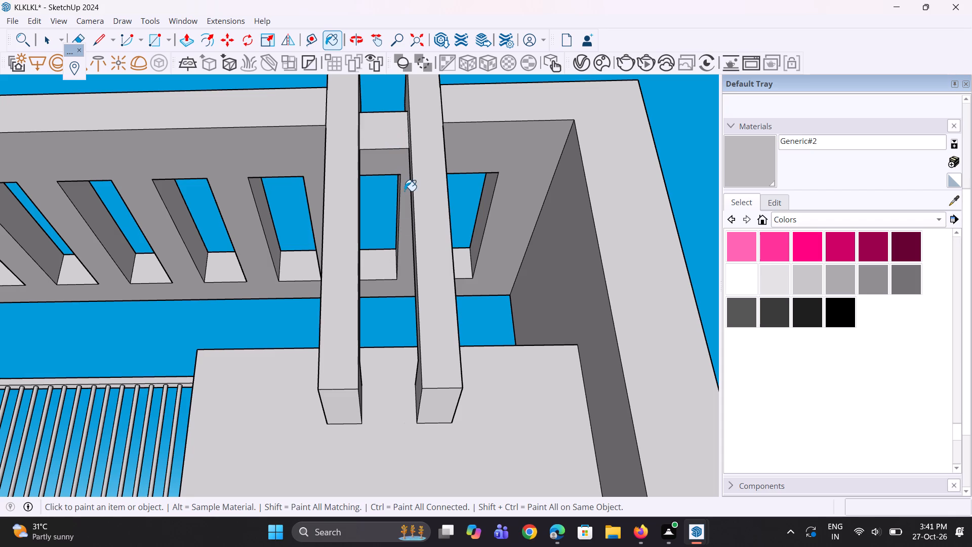
Paint the white top faces of the two vertical fins on the rooftop pergola with Generic#2.
scroll(404, 191, "down", 6)
middle_click_drag(354, 237, 341, 447)
middle_click_drag(360, 209, 344, 433)
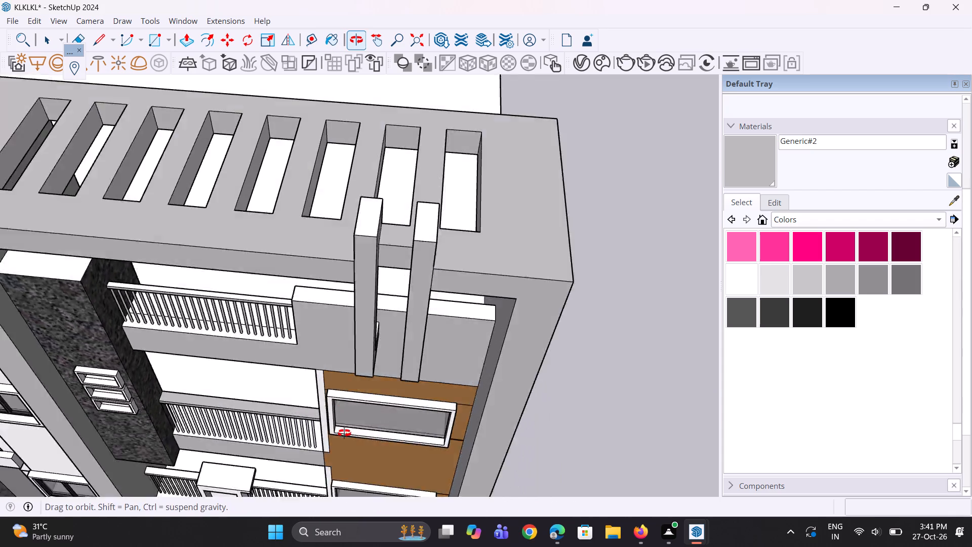
middle_click_drag(344, 433, 343, 454)
left_click(363, 316)
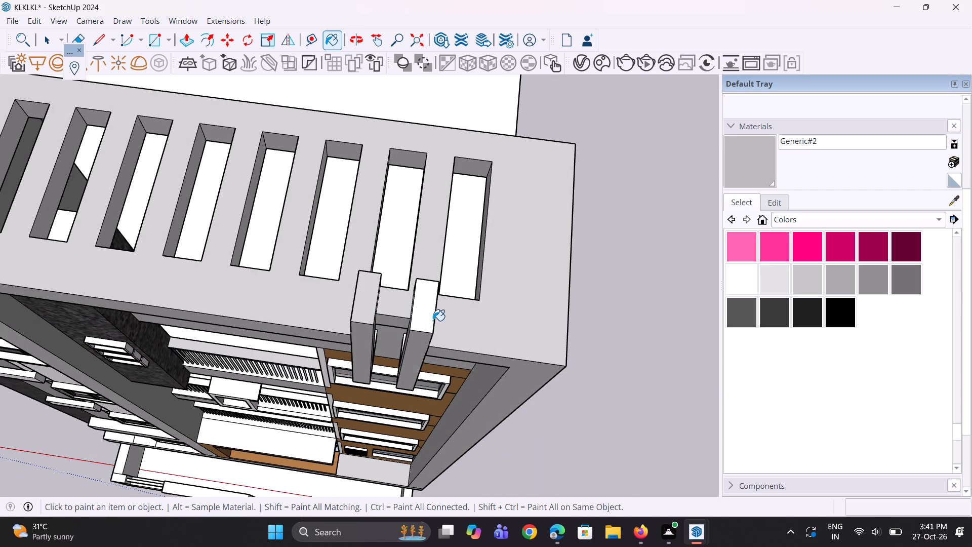
left_click(433, 314)
Paint the front, outer right side and underside of the top-floor window frame between the side facade's two brown columns with Generic#2.
scroll(431, 306, "down", 5)
middle_click_drag(212, 398, 389, 309)
scroll(389, 309, "down", 5)
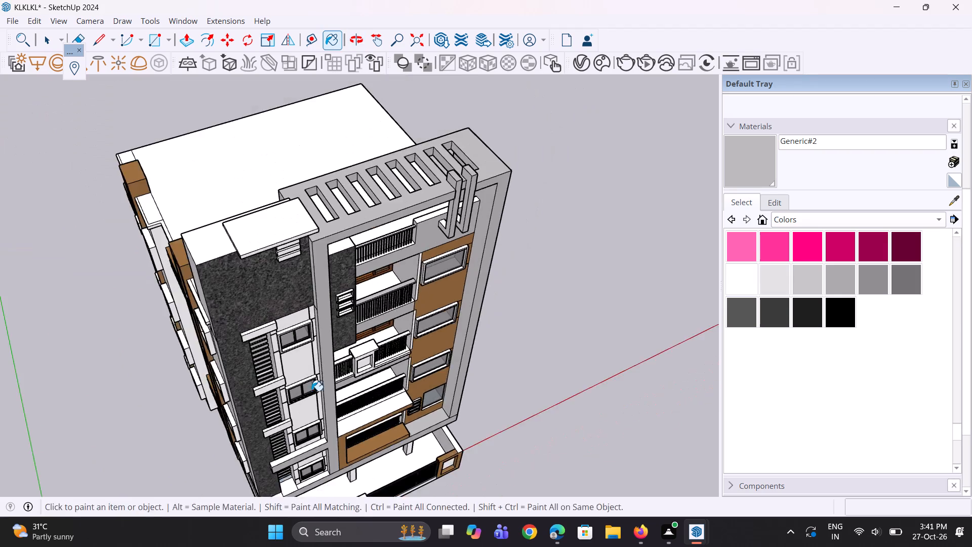
middle_click_drag(319, 374, 405, 203)
scroll(389, 196, "up", 1)
scroll(380, 188, "down", 5)
scroll(294, 303, "up", 4)
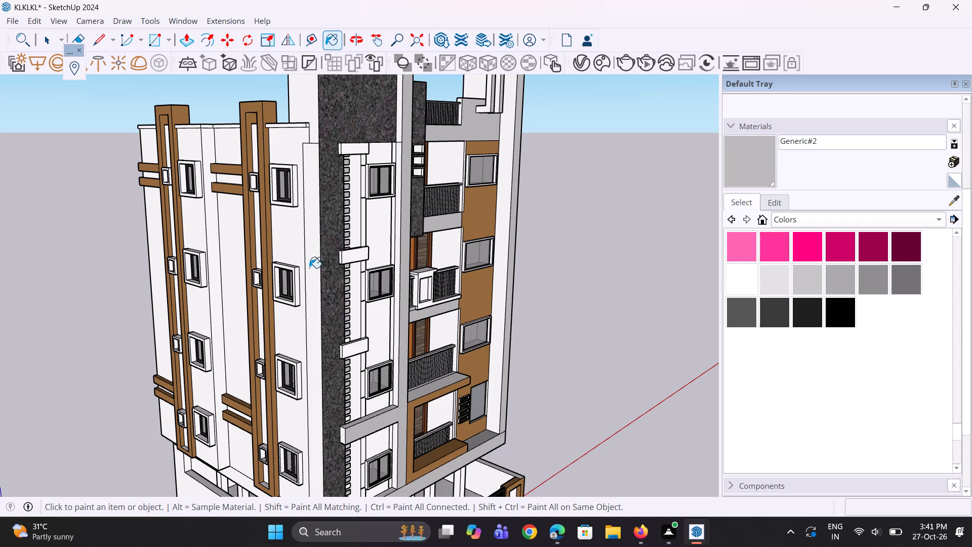
scroll(222, 206, "up", 4)
scroll(188, 162, "up", 3)
left_click(188, 162)
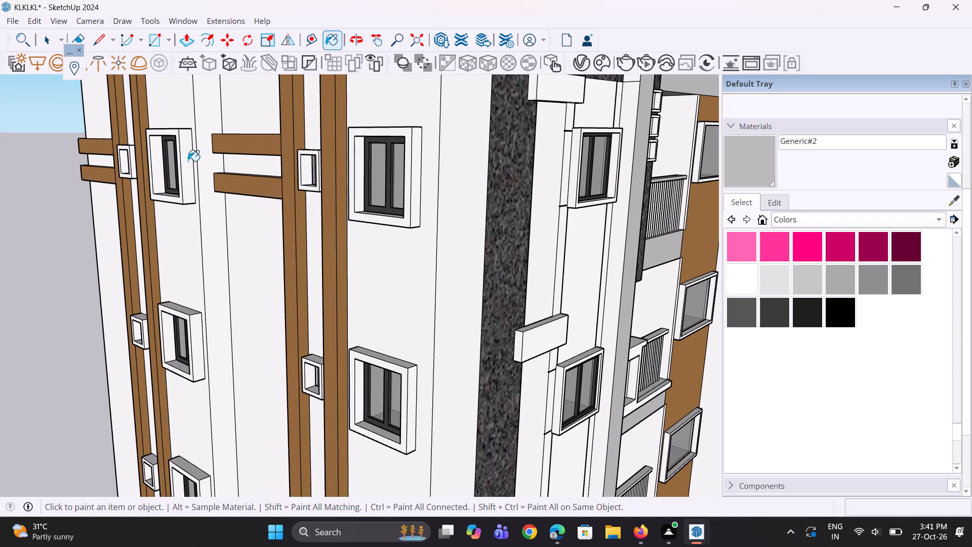
scroll(180, 189, "up", 2)
left_click(176, 205)
scroll(172, 193, "up", 2)
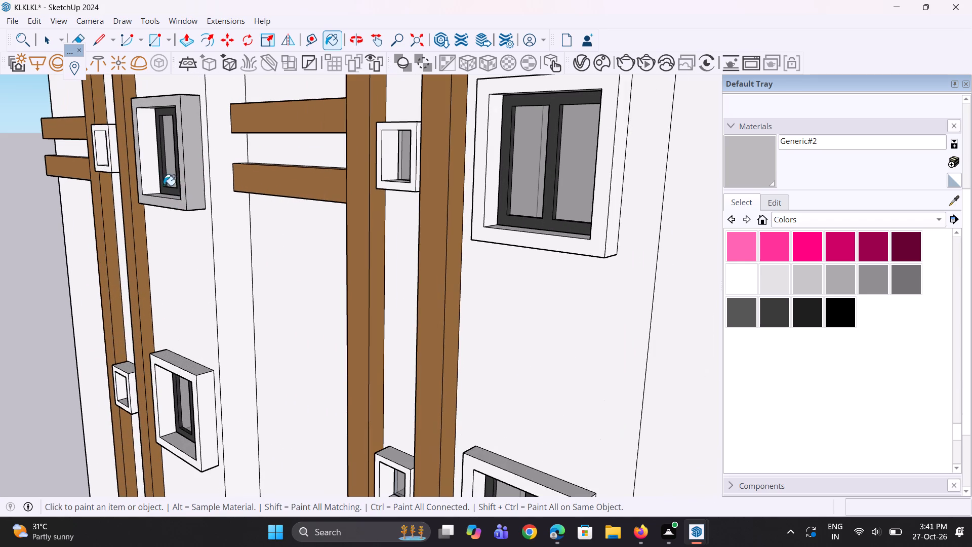
left_click(152, 169)
middle_click_drag(146, 219, 228, 115)
scroll(192, 193, "up", 1)
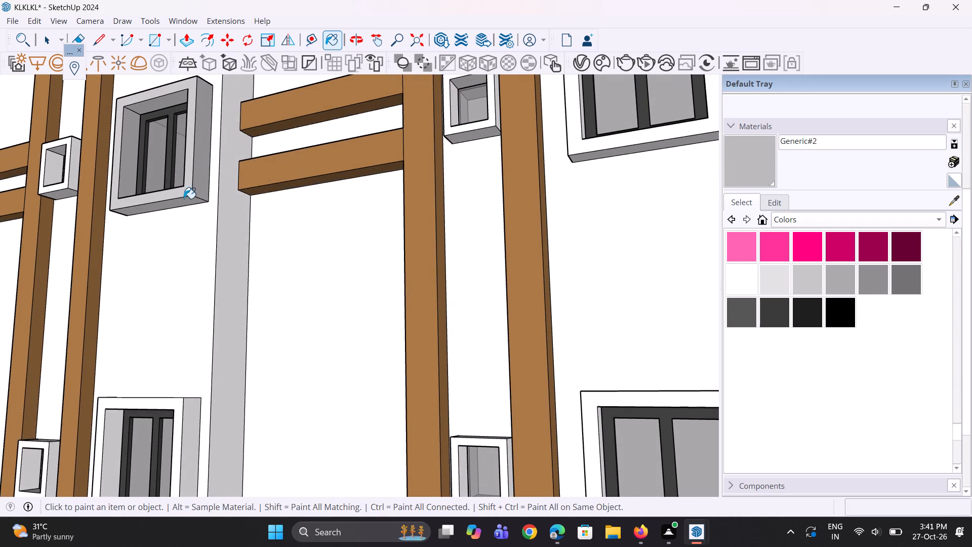
left_click(184, 199)
Paint the top and outer left side of the same top-floor window frame with Generic#2.
scroll(189, 192, "down", 5)
middle_click_drag(179, 153, 177, 292)
scroll(166, 202, "up", 2)
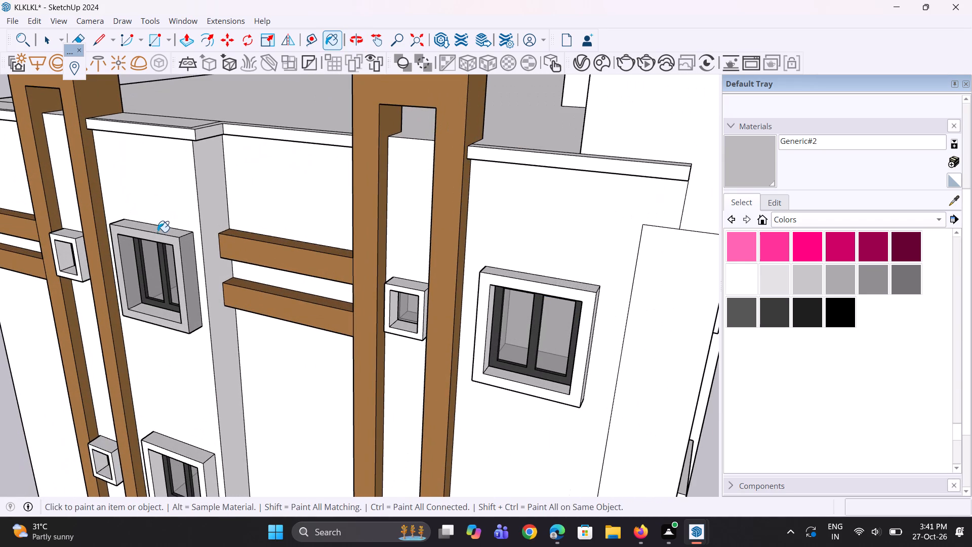
left_click(157, 232)
left_click(160, 239)
middle_click_drag(158, 244, 396, 198)
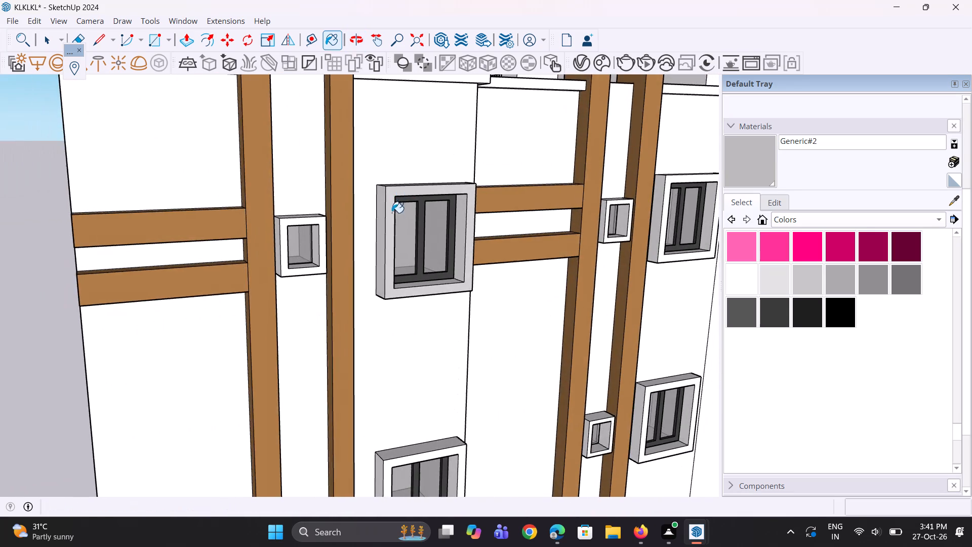
scroll(390, 217, "up", 2)
left_click(382, 224)
left_click(387, 230)
Paint the inner reveal faces and sill of the top-floor window frame between the brown columns with Generic#2.
middle_click_drag(430, 260, 395, 270)
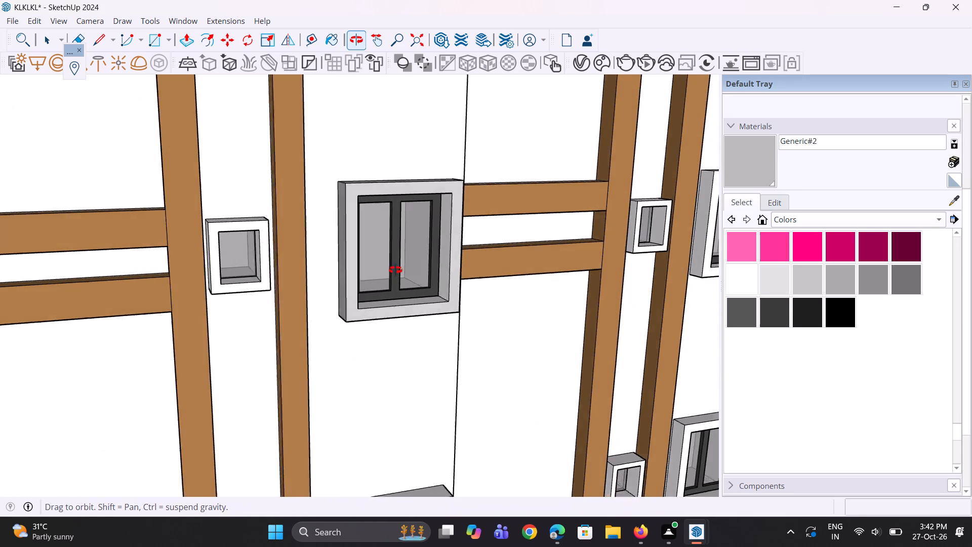
middle_click_drag(395, 270, 318, 145)
scroll(288, 222, "down", 6)
scroll(281, 128, "up", 1)
left_click(282, 120)
scroll(285, 119, "up", 3)
middle_click_drag(303, 165, 350, 174)
scroll(365, 169, "up", 2)
left_click(401, 178)
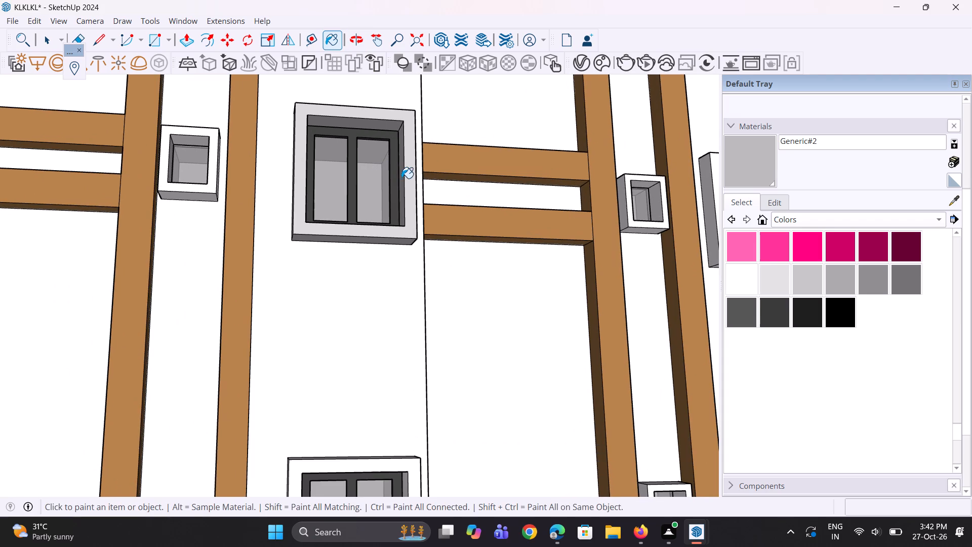
middle_click_drag(401, 178, 300, 226)
left_click(136, 271)
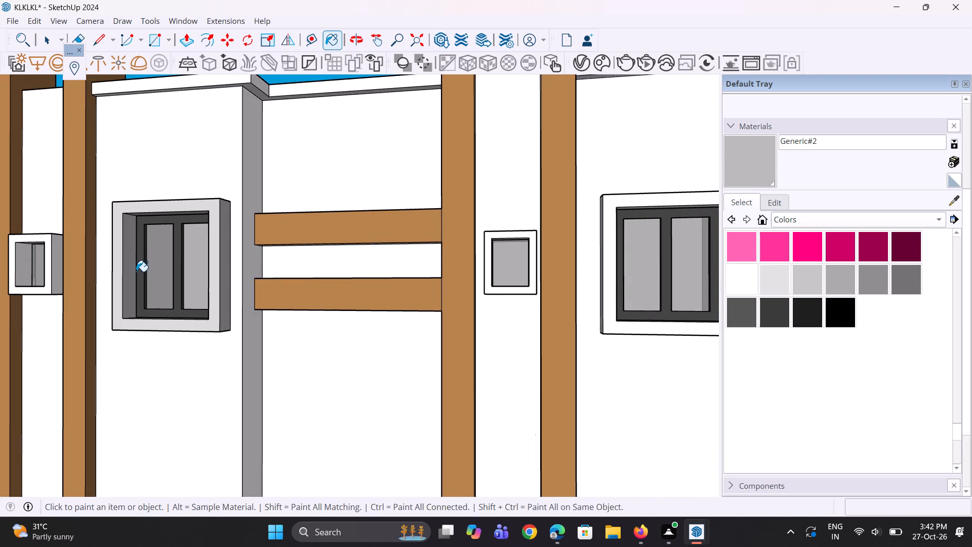
middle_click_drag(136, 271, 156, 343)
left_click(202, 457)
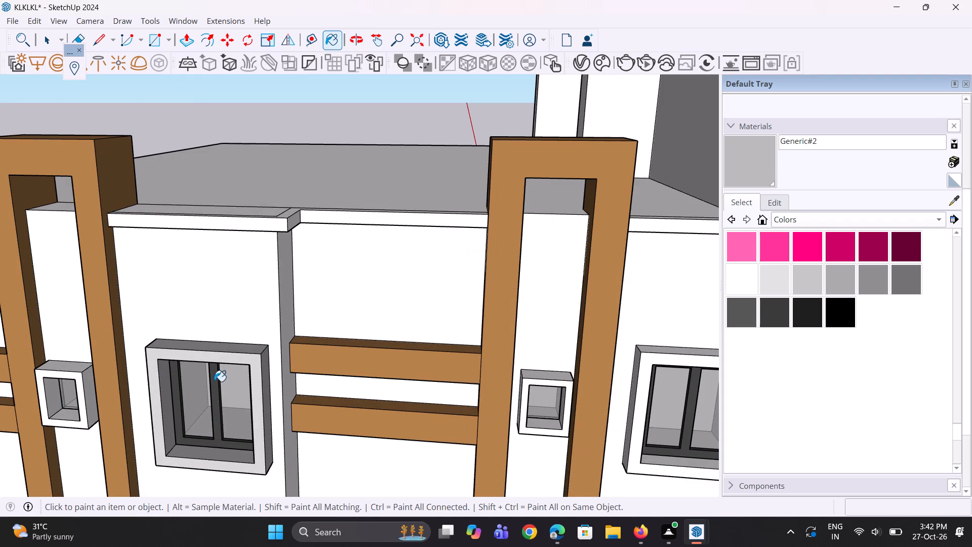
Paint the top, front and outer right side of the window frame one floor below with Generic#2.
scroll(213, 318, "down", 5)
scroll(219, 398, "up", 3)
scroll(235, 256, "down", 9)
scroll(226, 407, "up", 4)
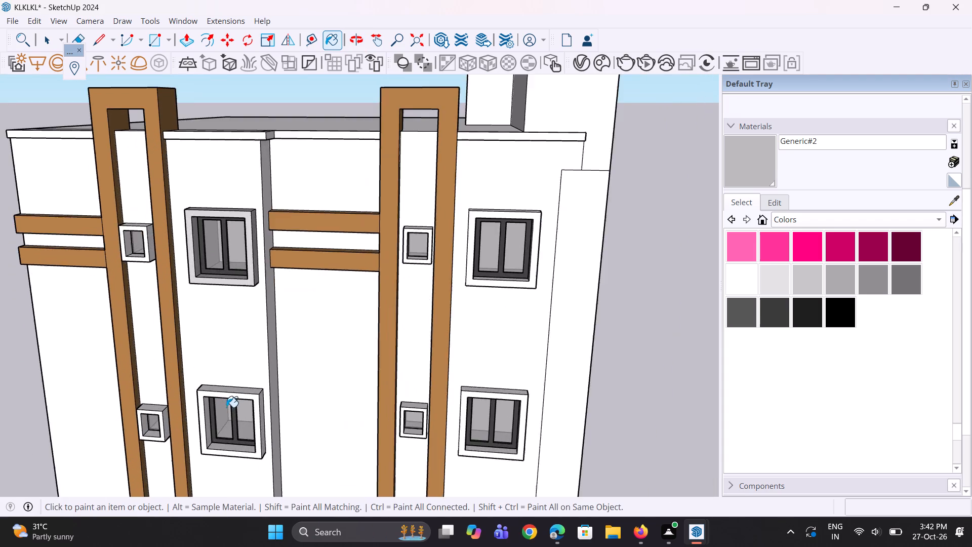
scroll(227, 399, "up", 7)
left_click(245, 383)
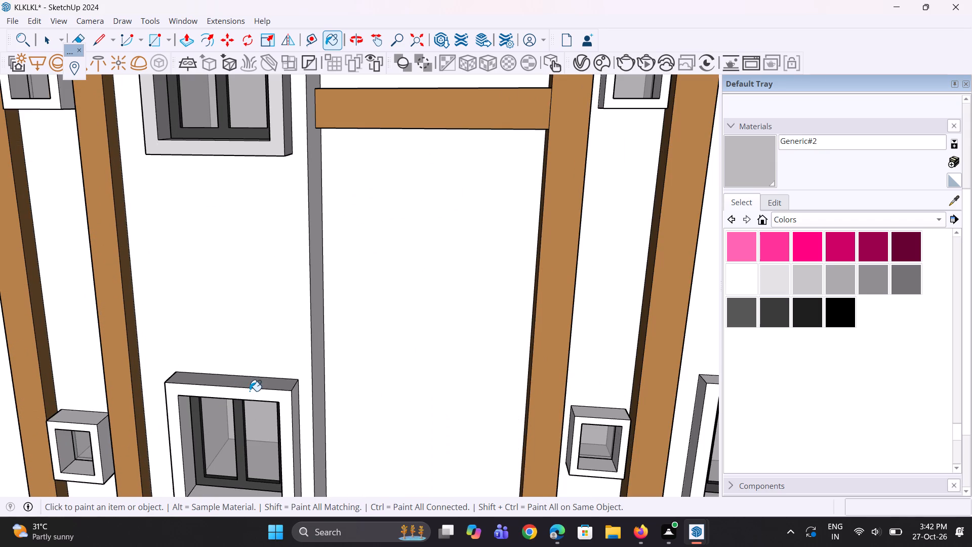
left_click(250, 391)
middle_click_drag(303, 405, 285, 383)
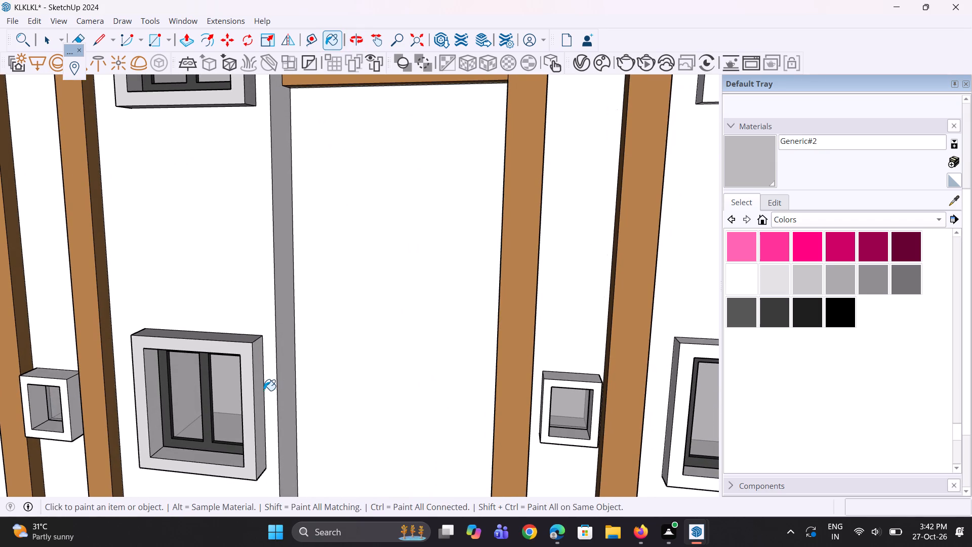
left_click(259, 394)
Paint the underside and outer left side of the second window frame from the top with Generic#2.
middle_click_drag(258, 456, 305, 377)
scroll(312, 335, "up", 2)
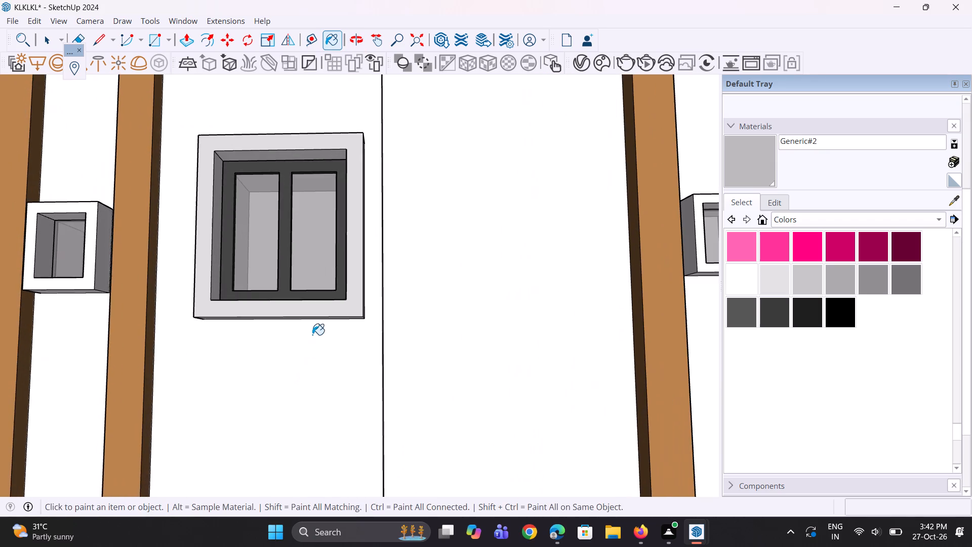
scroll(278, 397, "down", 6)
middle_click_drag(272, 387, 282, 313)
scroll(271, 244, "up", 3)
scroll(297, 209, "up", 3)
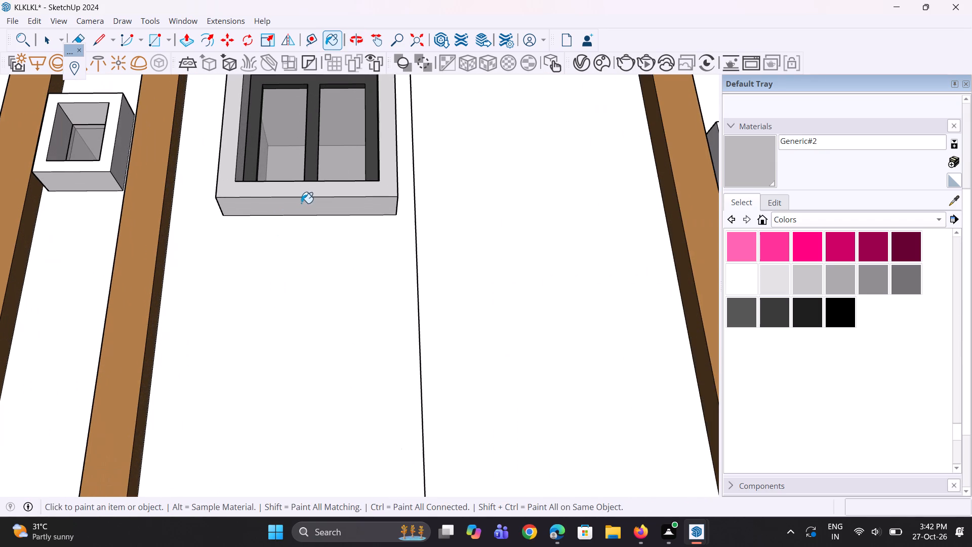
left_click(301, 203)
left_click(320, 191)
scroll(269, 284, "down", 4)
middle_click_drag(220, 235, 231, 237)
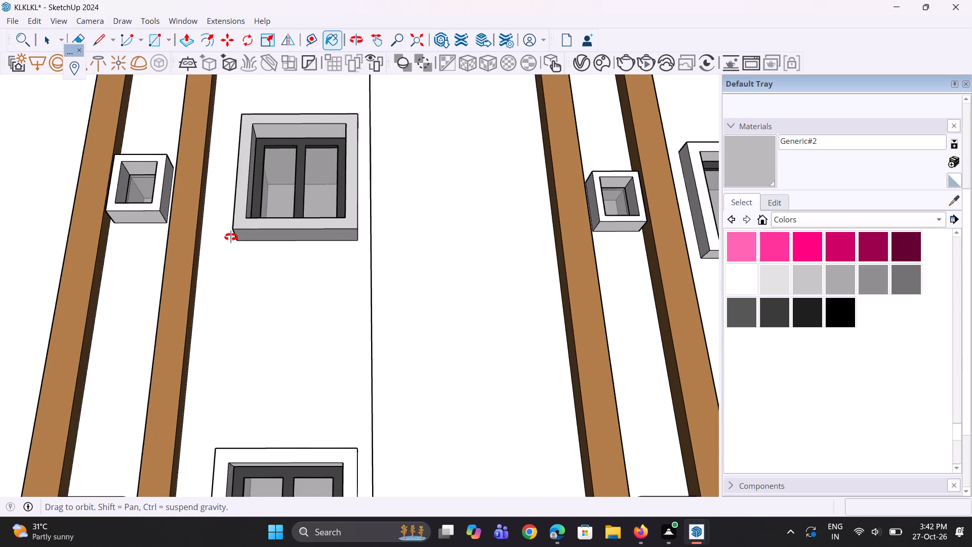
middle_click_drag(231, 237, 348, 299)
scroll(502, 323, "up", 2)
left_click(482, 328)
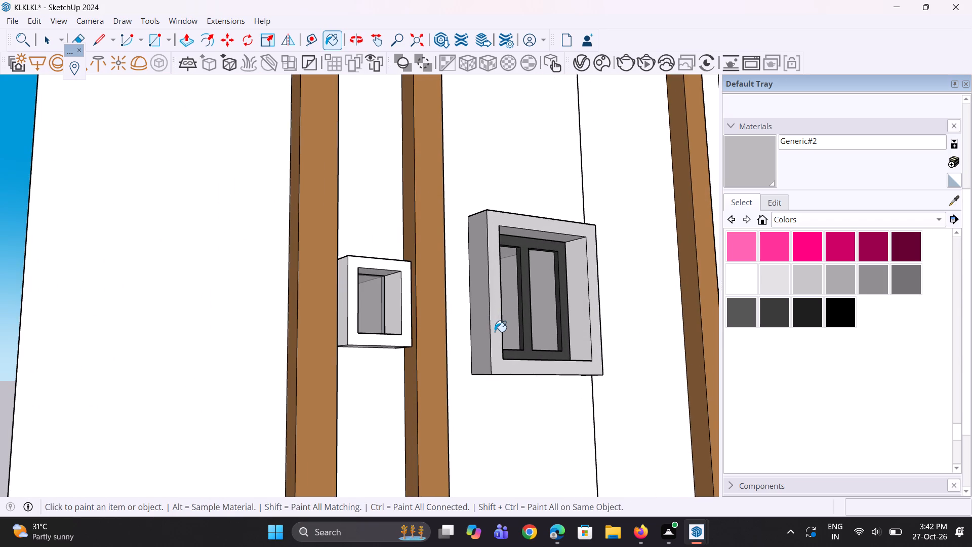
left_click(495, 332)
Paint the inner side, top and sill reveal faces of the second window frame from the top with Generic#2.
middle_click_drag(524, 317, 480, 317)
scroll(562, 329, "up", 2)
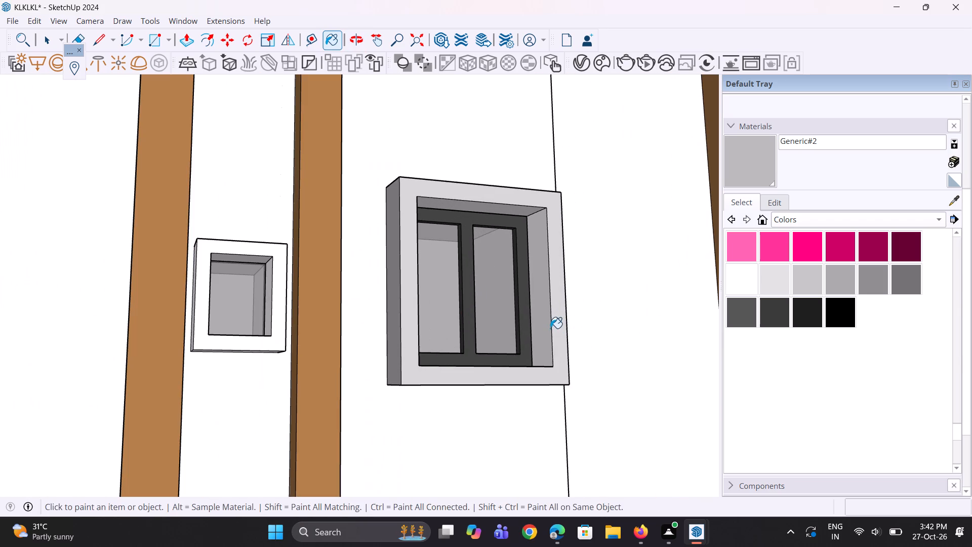
left_click(550, 328)
middle_click_drag(521, 342, 521, 331)
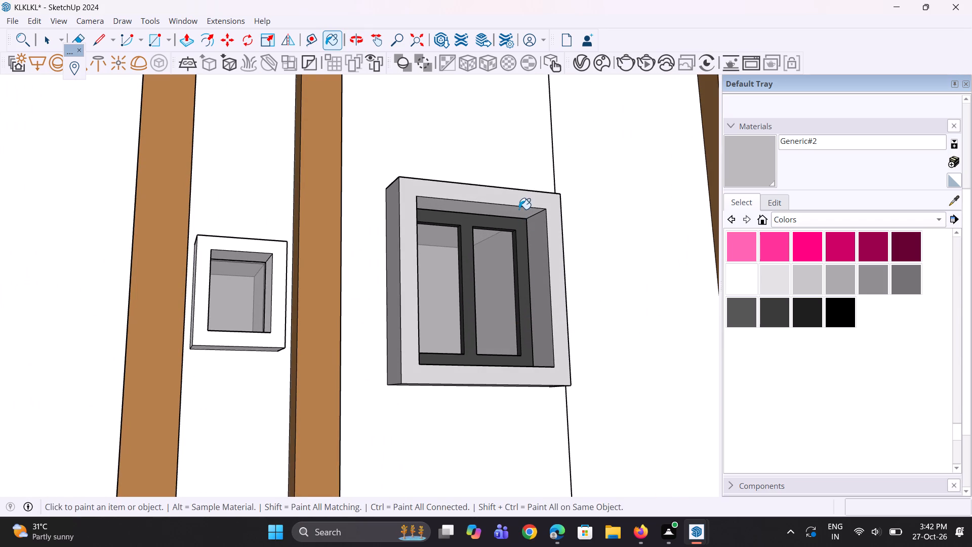
left_click(519, 209)
middle_click_drag(515, 226, 254, 315)
scroll(407, 361, "up", 1)
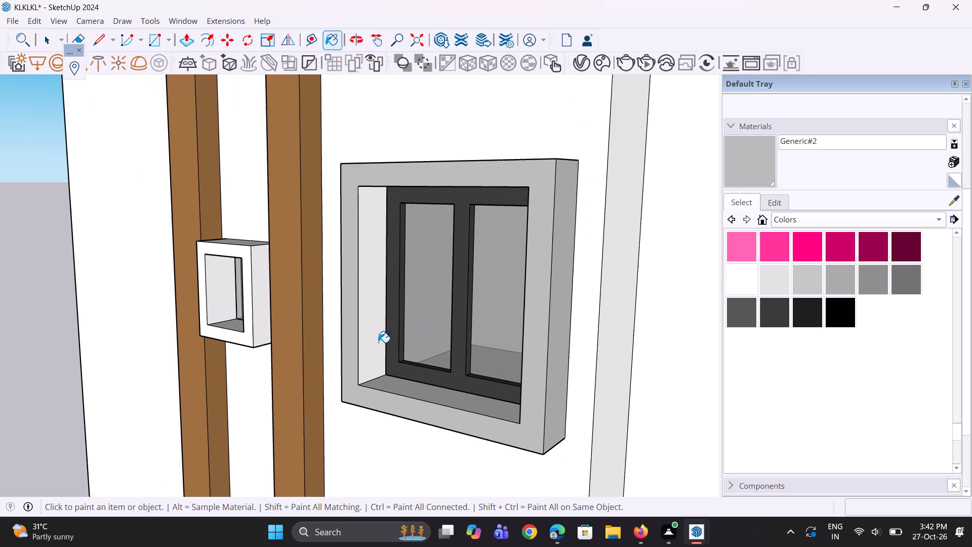
left_click(378, 342)
left_click(437, 400)
scroll(403, 378, "down", 5)
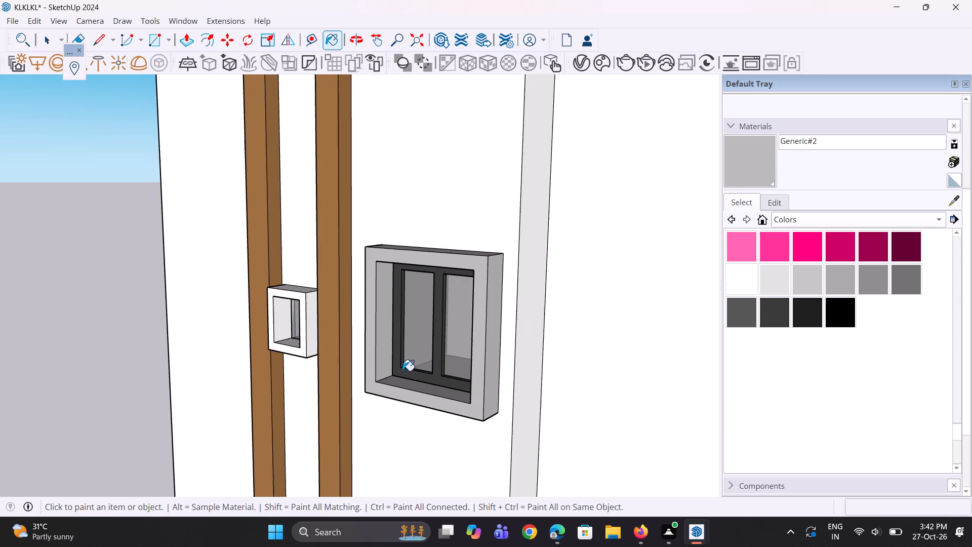
scroll(402, 362, "down", 18)
scroll(403, 339, "down", 3)
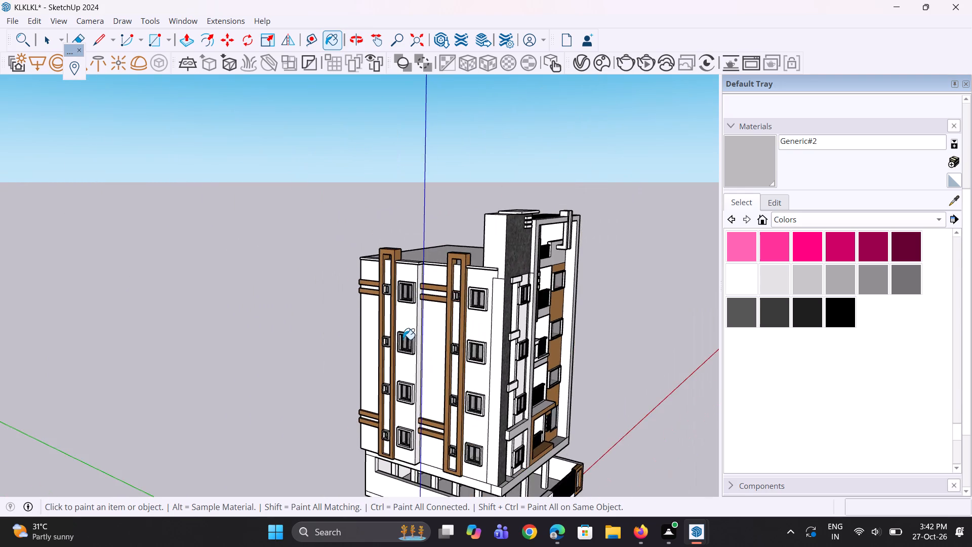
Paint the outer sides, top, underside and front of the third window frame from the top with Generic#2.
scroll(414, 451, "up", 20)
left_click(408, 345)
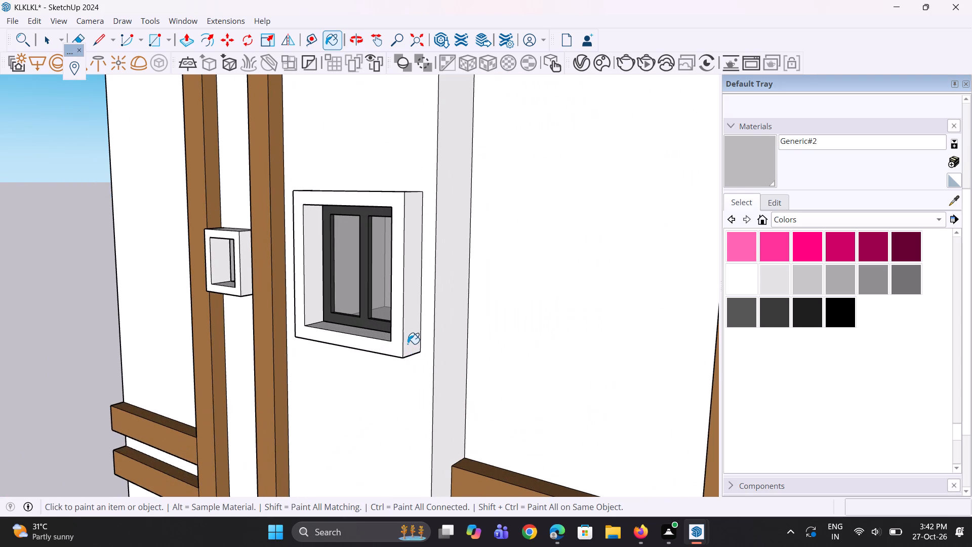
scroll(399, 297, "up", 1)
middle_click_drag(399, 297, 389, 361)
left_click(393, 233)
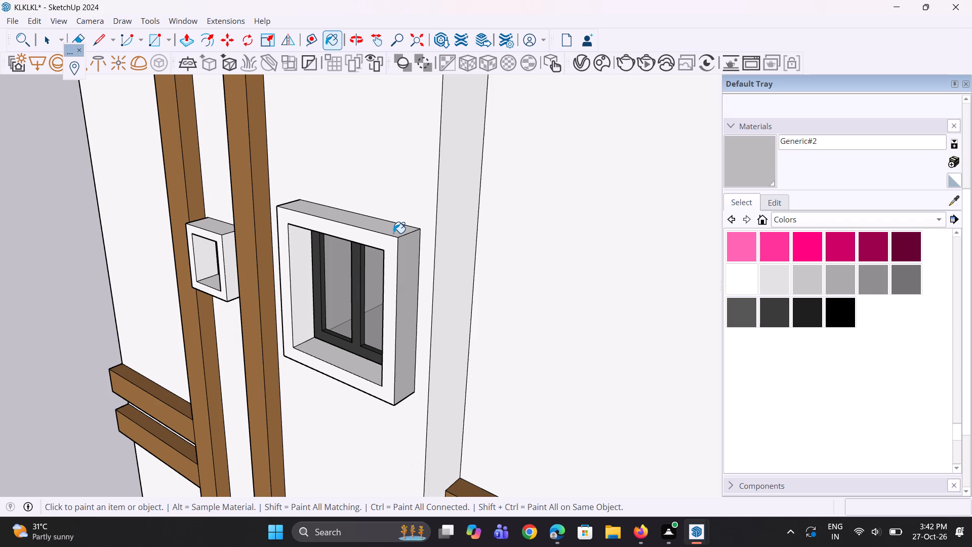
middle_click_drag(317, 303, 599, 226)
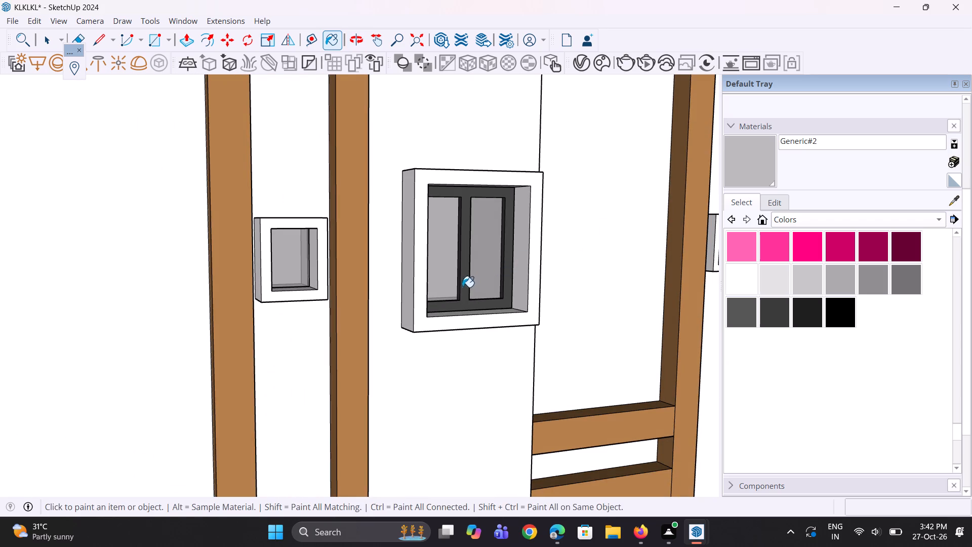
left_click(410, 302)
middle_click_drag(475, 316, 480, 247)
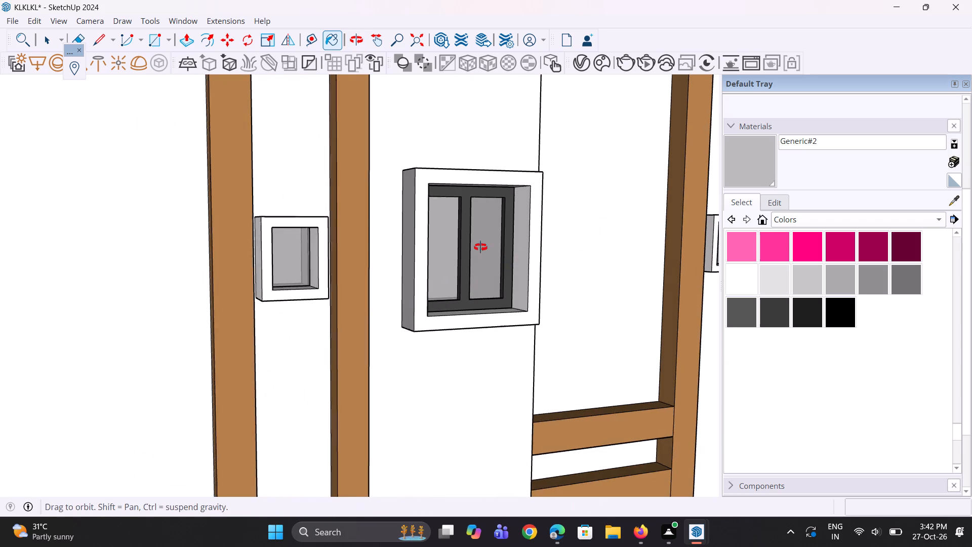
middle_click_drag(480, 247, 481, 208)
scroll(451, 302, "up", 1)
left_click(451, 303)
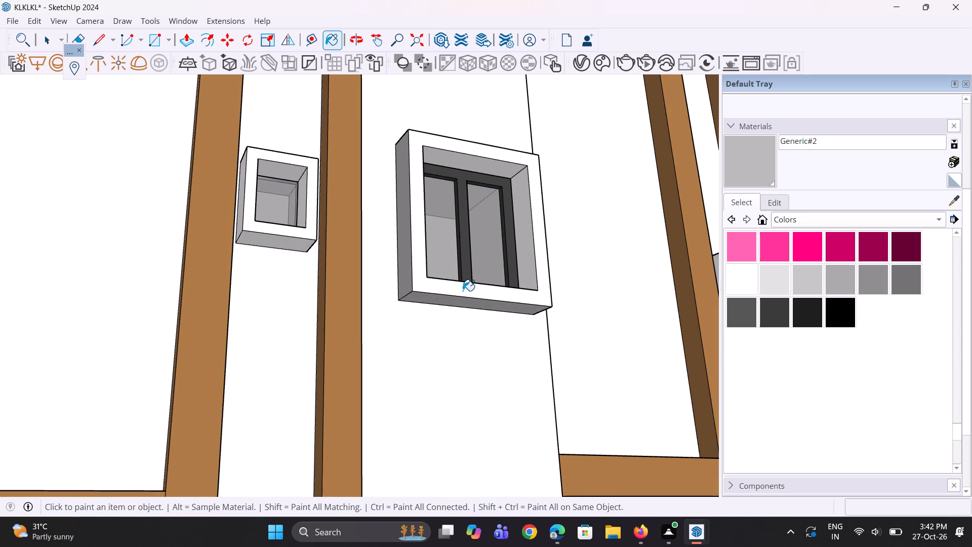
left_click(463, 291)
Paint the inner side, top and sill reveal faces of the third window frame from the top with Generic#2.
middle_click_drag(606, 269, 573, 307)
scroll(441, 320, "up", 2)
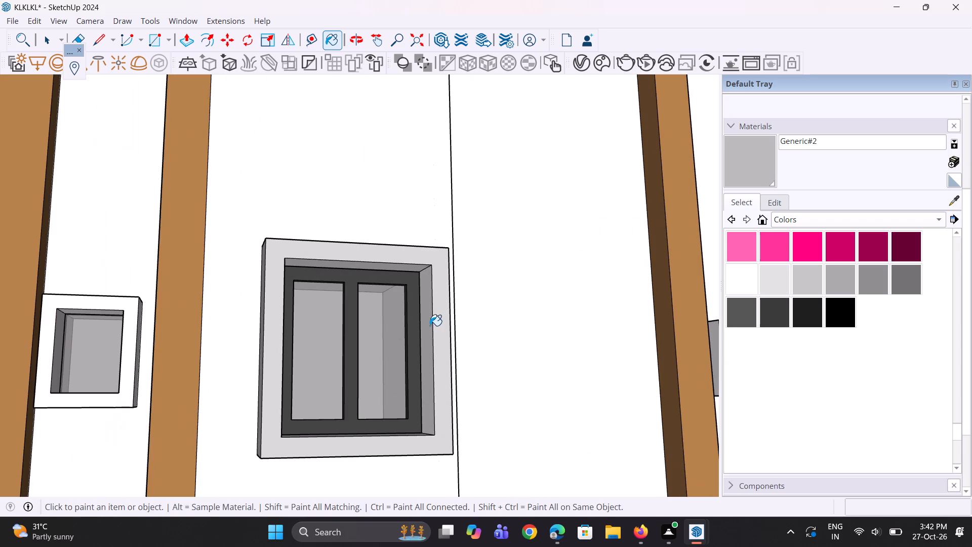
left_click(425, 327)
middle_click_drag(431, 303, 442, 243)
left_click(396, 265)
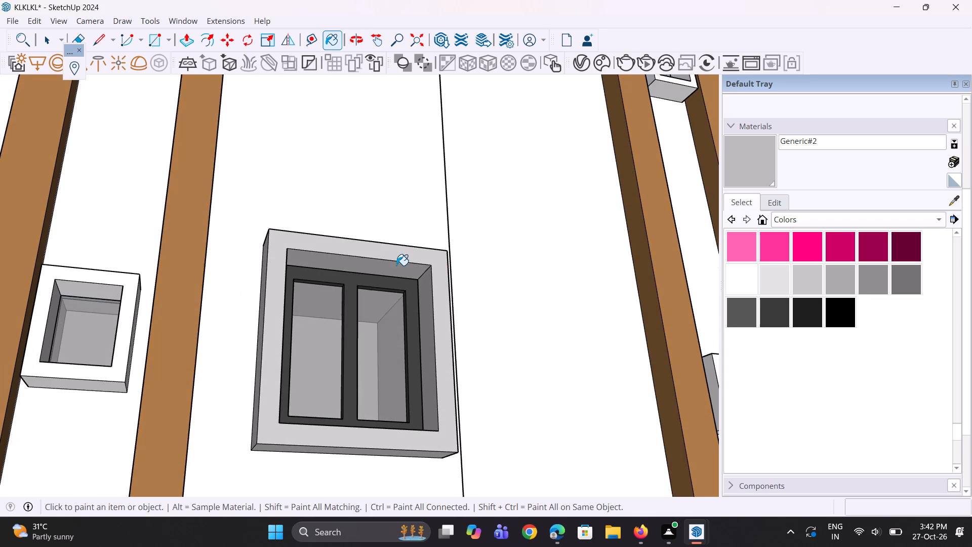
middle_click_drag(388, 269, 200, 342)
left_click(252, 360)
scroll(318, 246, "down", 4)
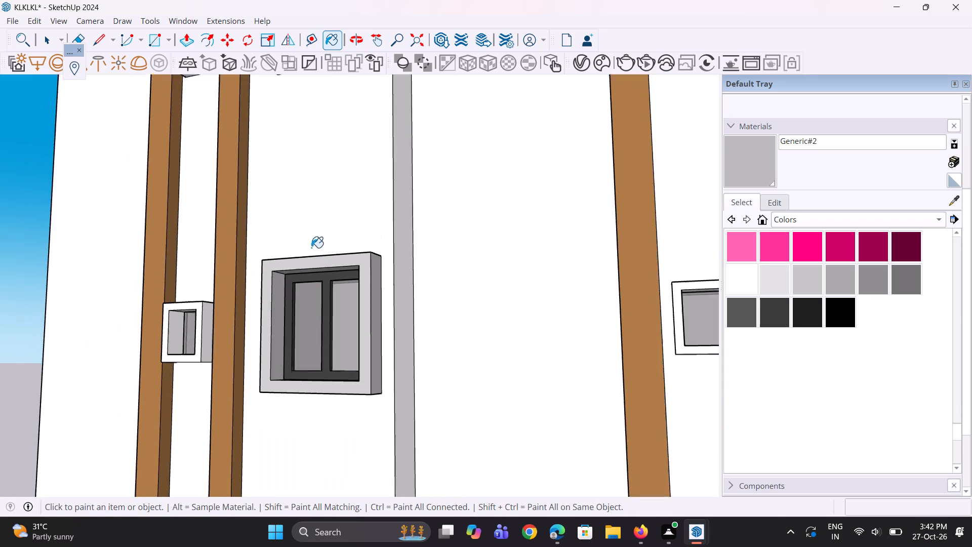
scroll(311, 248, "down", 1)
middle_click_drag(282, 338, 300, 438)
scroll(321, 394, "up", 2)
left_click(328, 381)
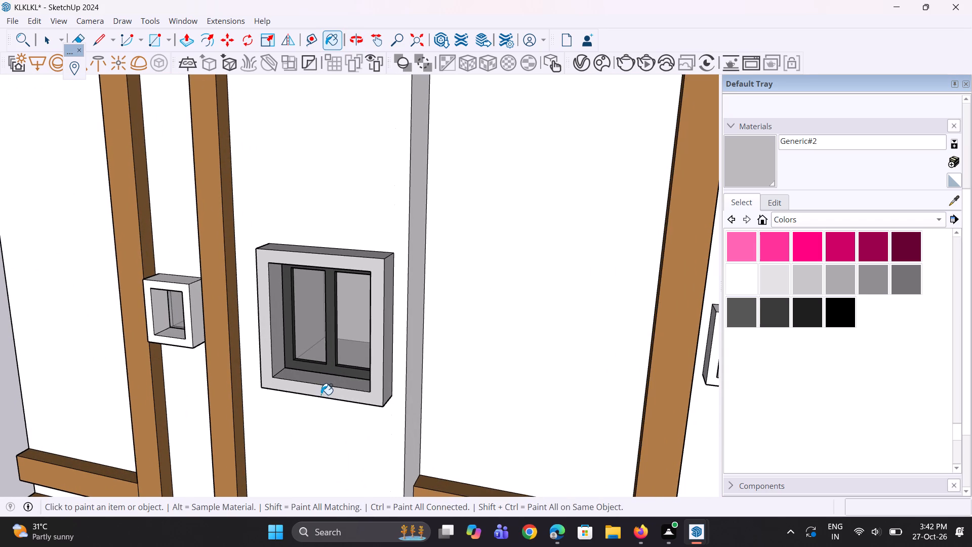
Paint the front, outer sides, top and underside of the lowest window frame in the same column with Generic#2.
scroll(307, 312, "down", 15)
scroll(318, 441, "up", 4)
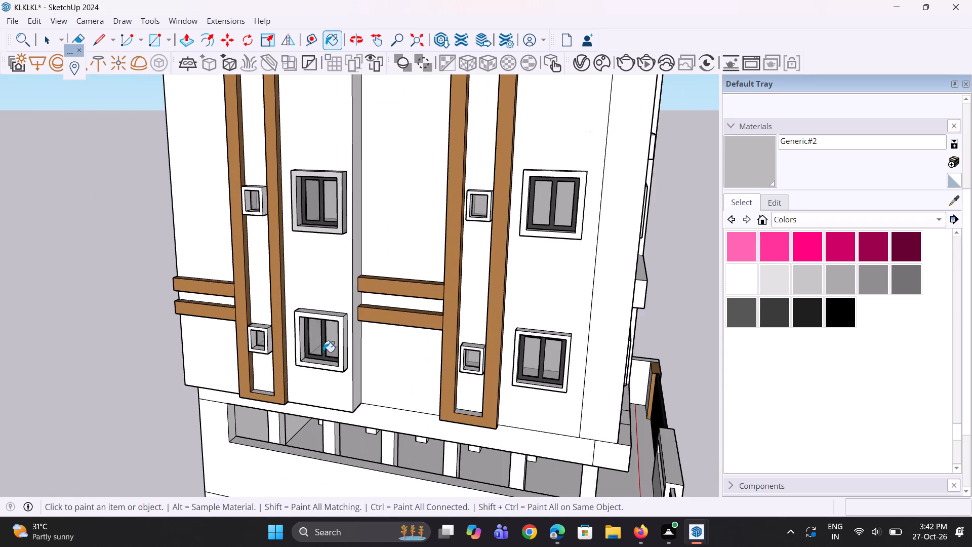
scroll(323, 350, "up", 17)
left_click(378, 398)
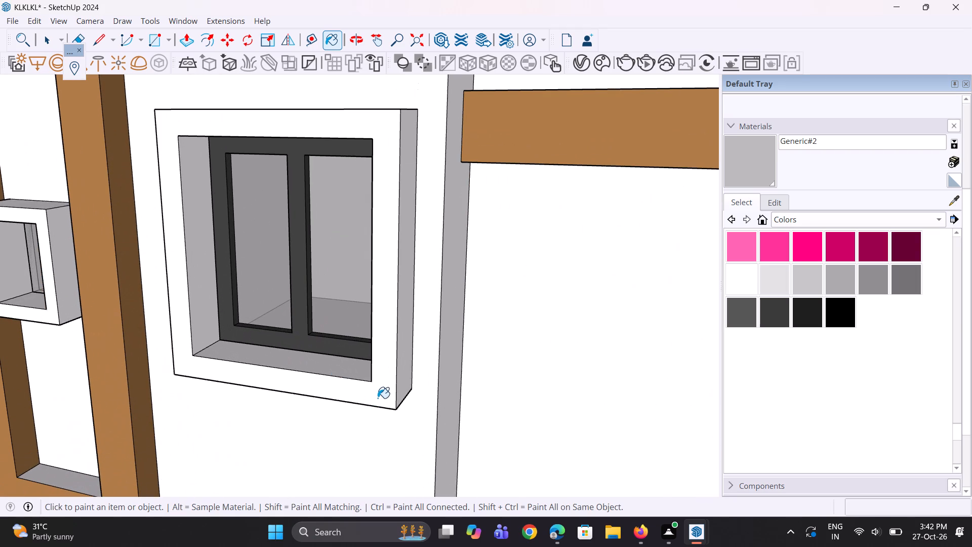
middle_click_drag(428, 404, 391, 403)
left_click(382, 374)
middle_click_drag(367, 360, 368, 360)
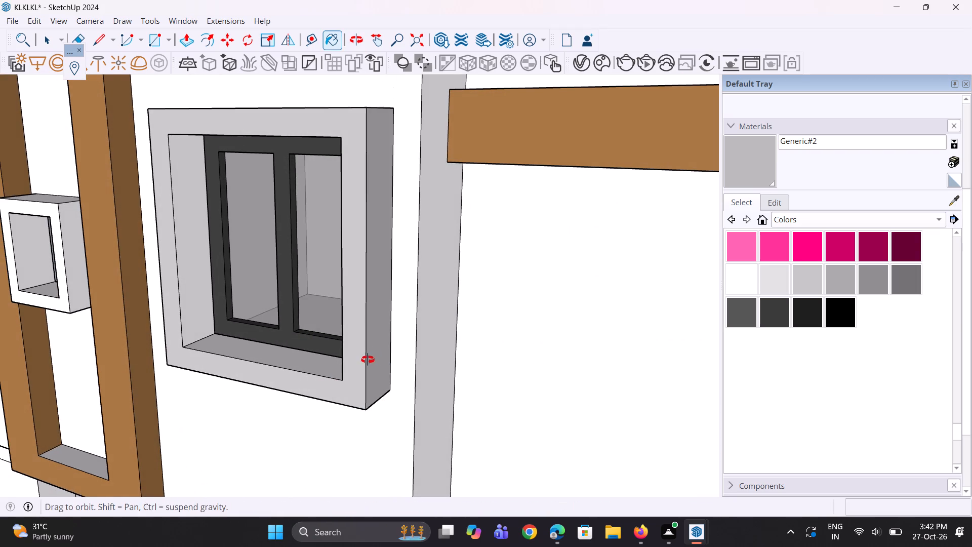
middle_click_drag(368, 360, 383, 409)
left_click(371, 147)
middle_click_drag(224, 196, 416, 185)
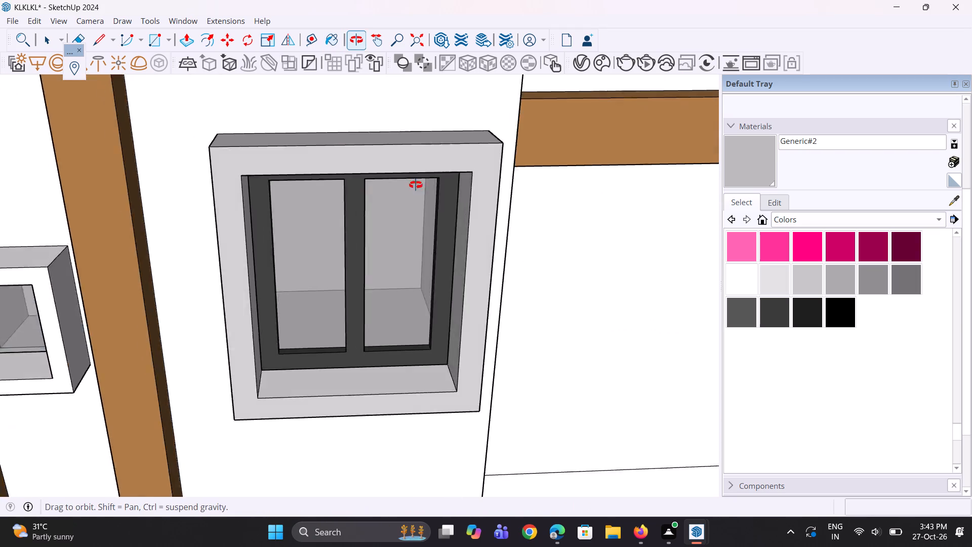
middle_click_drag(416, 185, 471, 159)
left_click(322, 260)
middle_click_drag(360, 306, 418, 124)
scroll(424, 295, "up", 2)
left_click(427, 327)
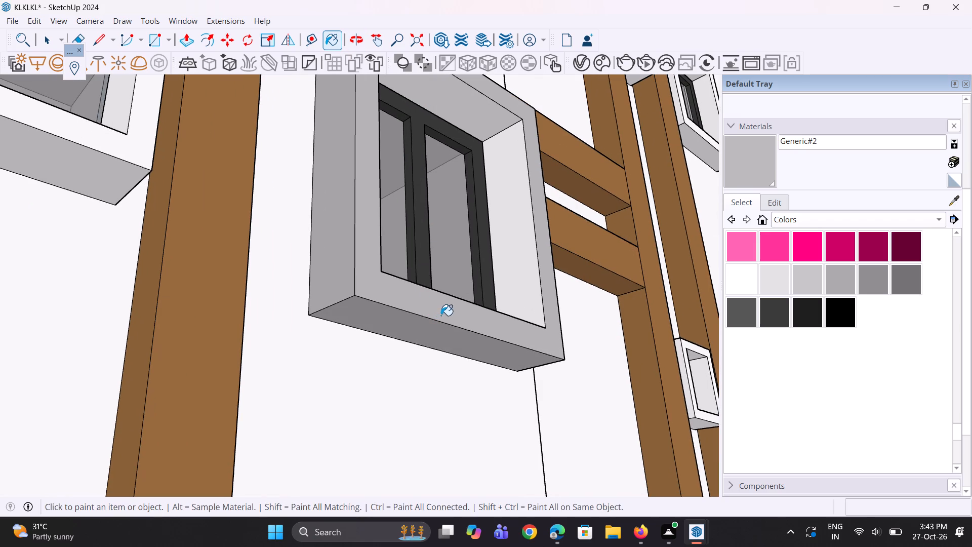
left_click(443, 314)
Paint the inner side, top and sill reveal faces of the lowest window frame with Generic#2.
left_click(511, 280)
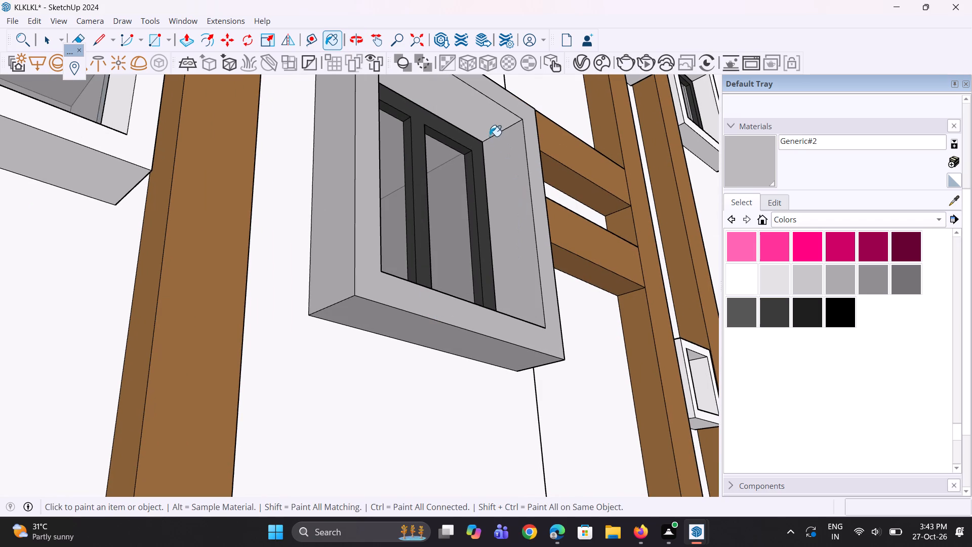
left_click(480, 122)
middle_click_drag(455, 164, 201, 280)
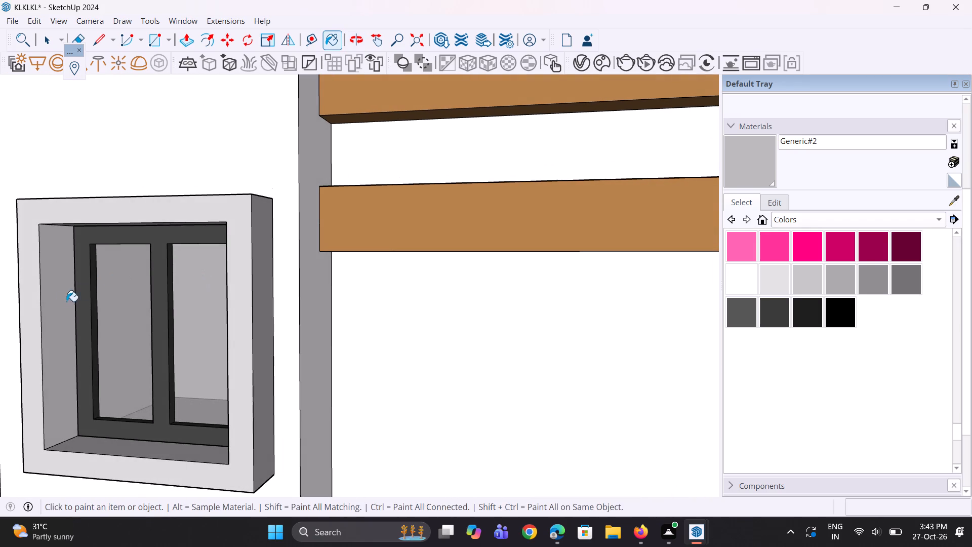
left_click(54, 311)
scroll(100, 364, "down", 3)
left_click(117, 432)
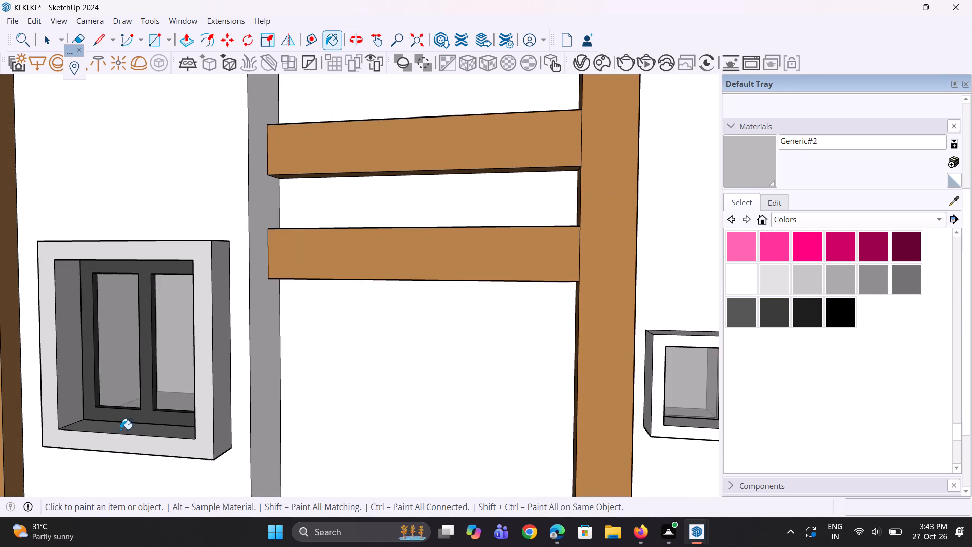
Paint the front, underside and outer right side of the lowest small window frame between the second pair of brown columns with Generic#2.
scroll(150, 330, "down", 10)
scroll(287, 372, "up", 4)
scroll(411, 392, "up", 3)
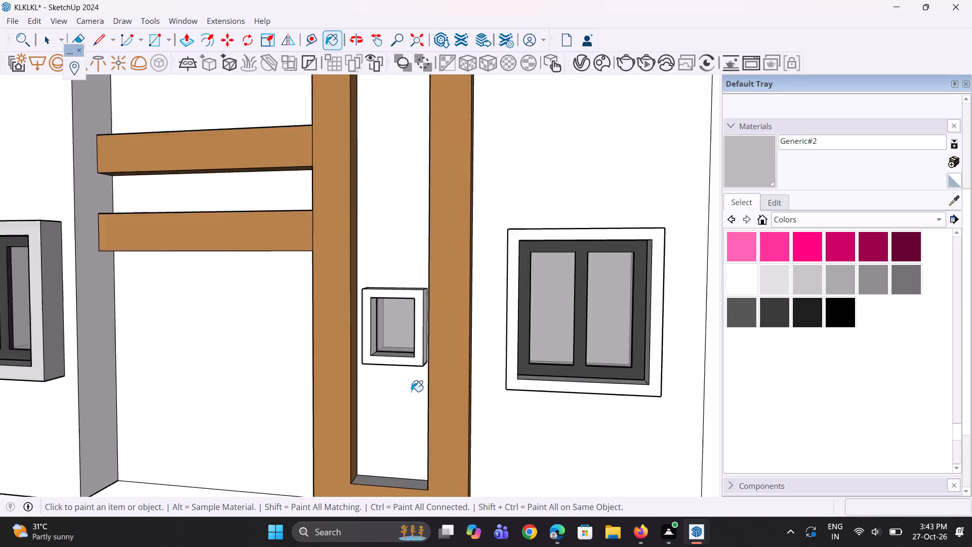
scroll(411, 392, "up", 5)
left_click(414, 348)
scroll(414, 348, "up", 6)
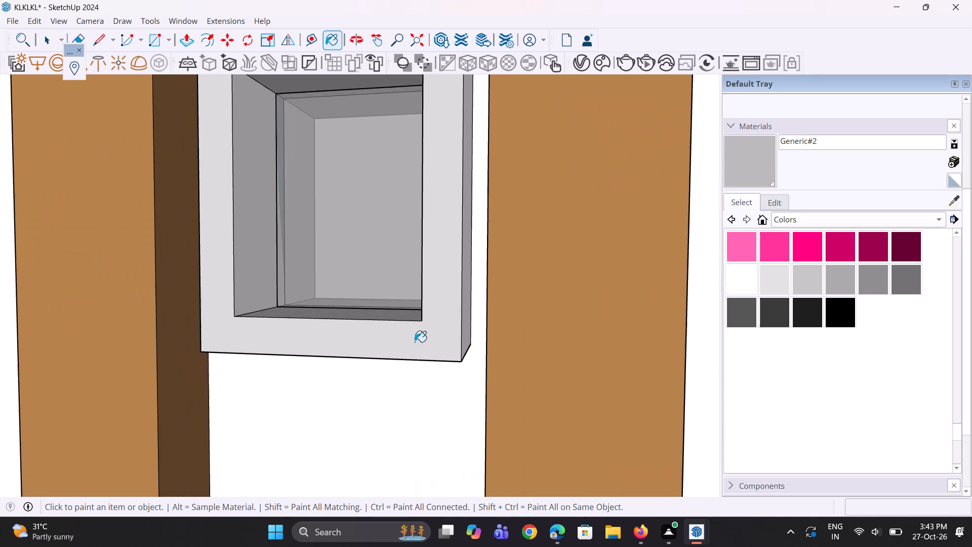
scroll(415, 342, "up", 3)
middle_click_drag(415, 342, 454, 187)
scroll(453, 189, "up", 1)
left_click(432, 285)
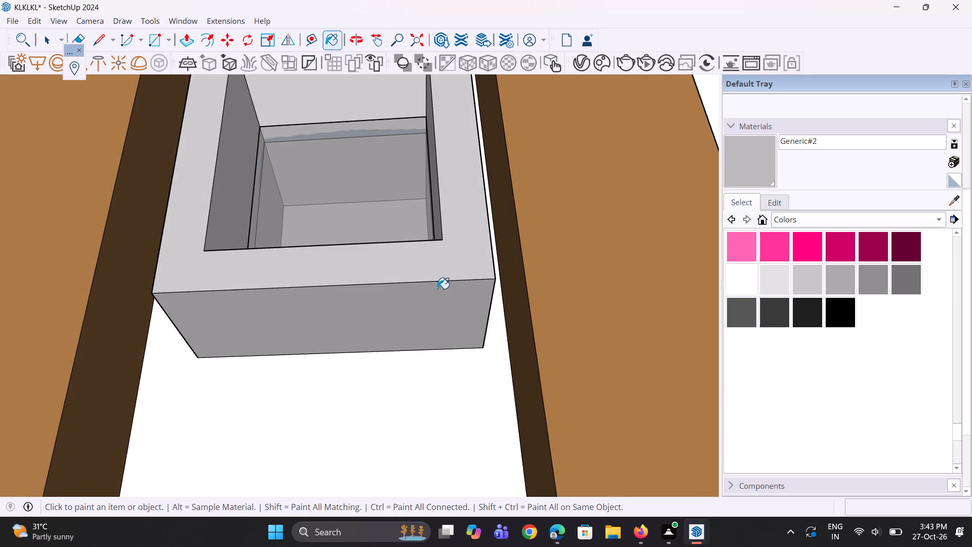
middle_click_drag(438, 291, 360, 368)
left_click(433, 291)
Paint the outer left side, top and inner left reveal of the lowest small window frame with Generic#2.
scroll(437, 364, "down", 5)
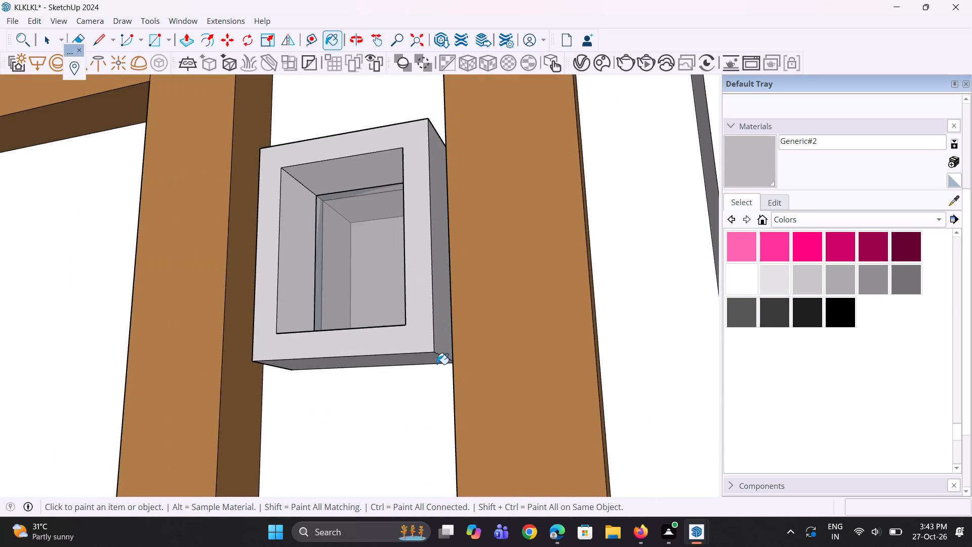
middle_click_drag(361, 332, 567, 387)
scroll(364, 310, "up", 1)
left_click(306, 297)
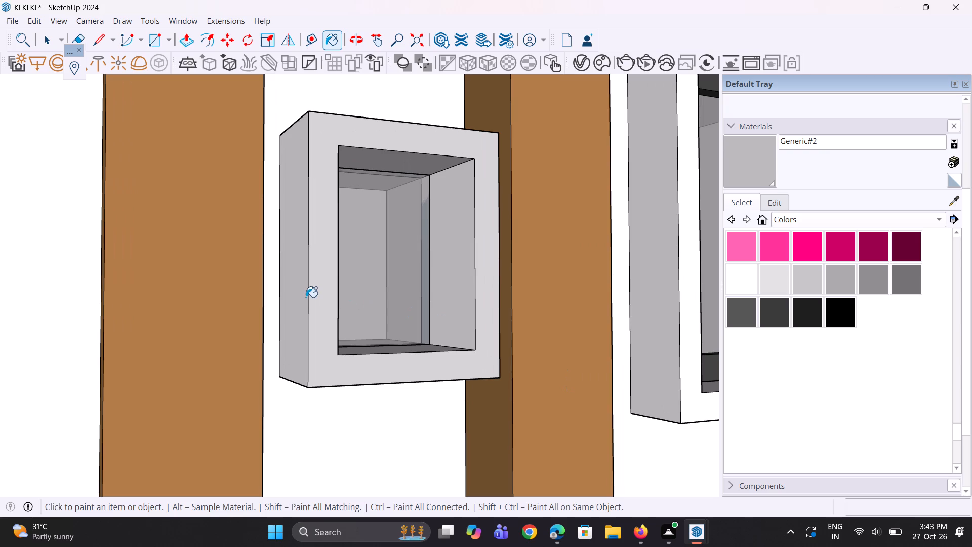
left_click(305, 300)
middle_click_drag(353, 290, 318, 415)
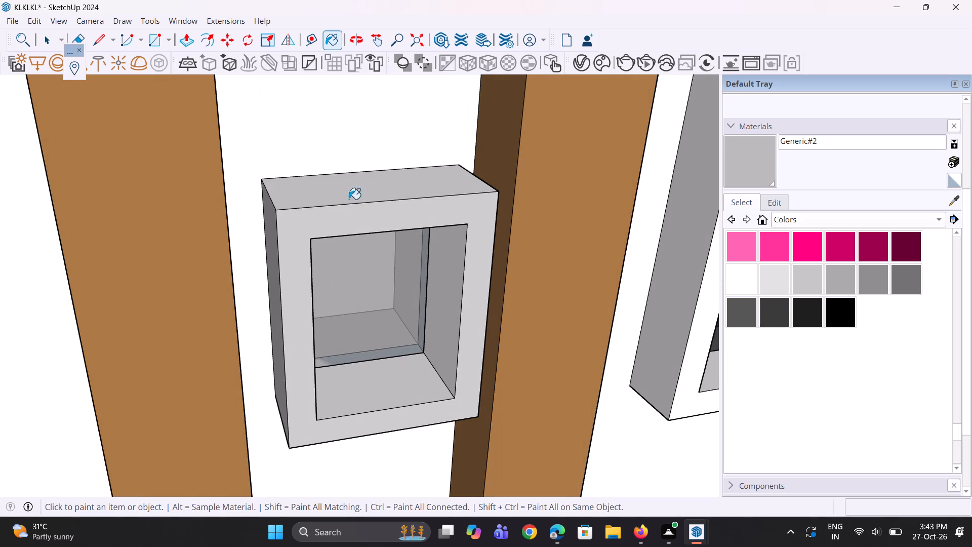
left_click(355, 185)
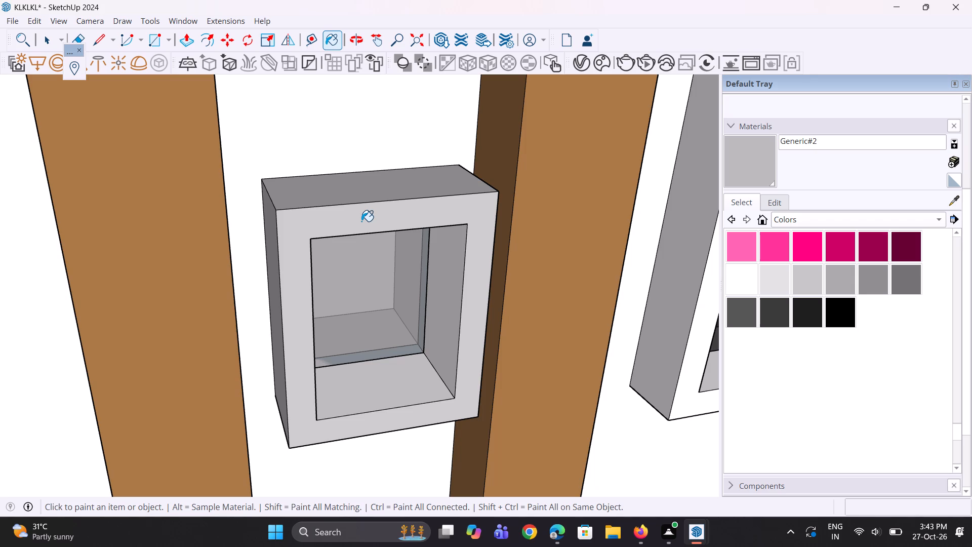
left_click(316, 190)
scroll(388, 282, "up", 1)
middle_click_drag(386, 284, 206, 251)
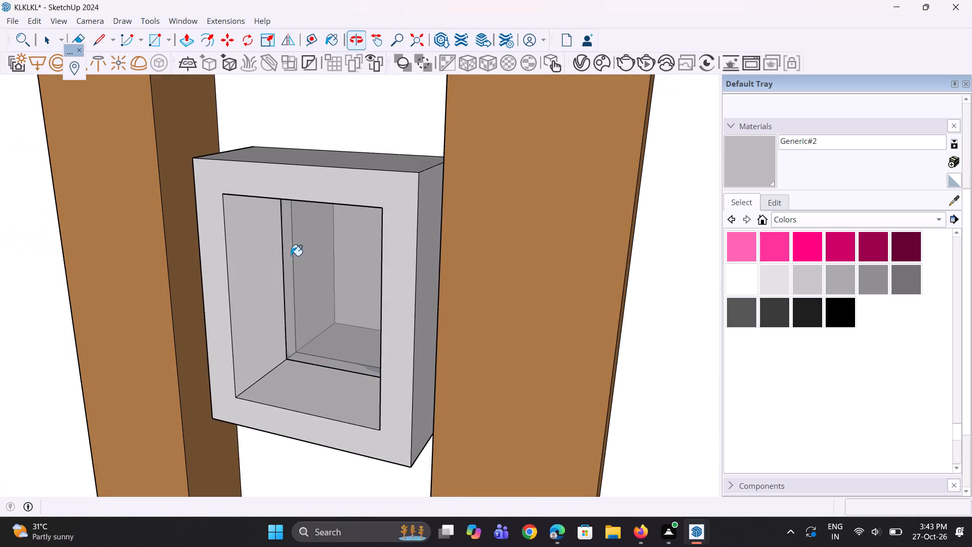
left_click(248, 285)
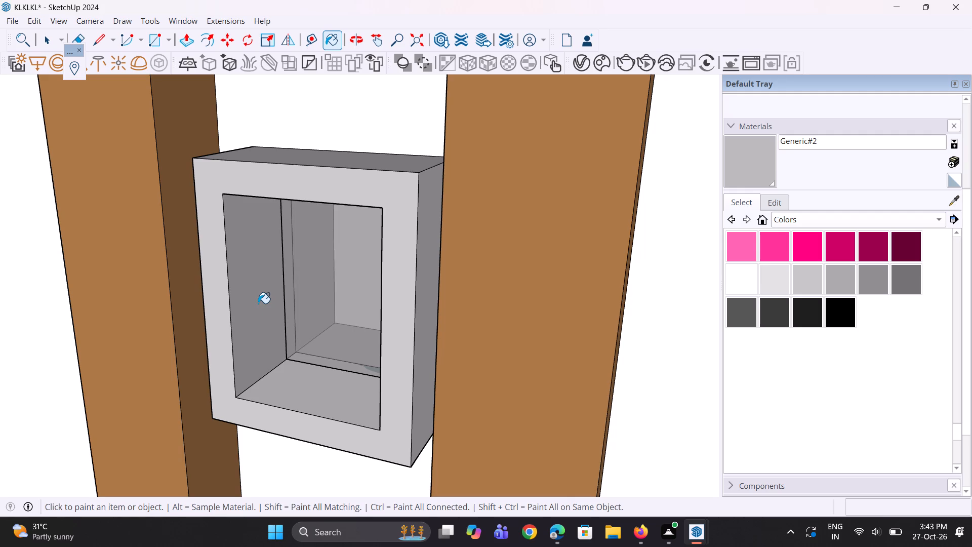
Paint the front, top, outer right side, inner left reveal and sill of the small window frame one floor up with Generic#2.
scroll(206, 468, "down", 4)
scroll(363, 433, "down", 3)
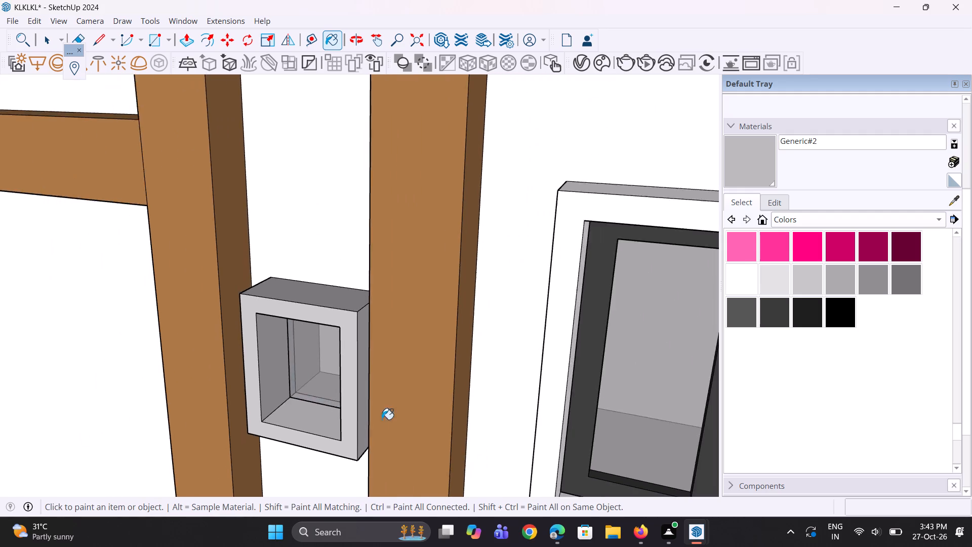
scroll(410, 395, "down", 16)
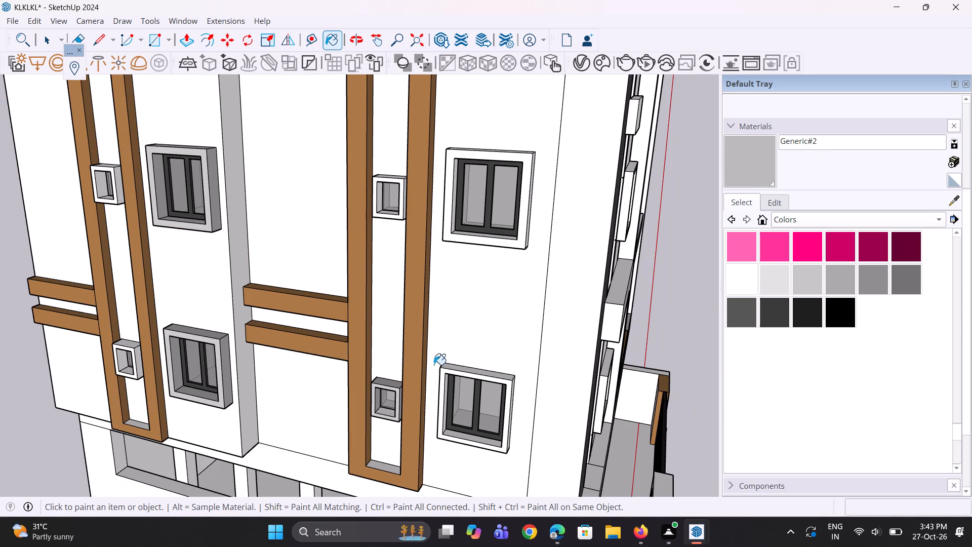
scroll(427, 202, "up", 4)
scroll(385, 186, "up", 8)
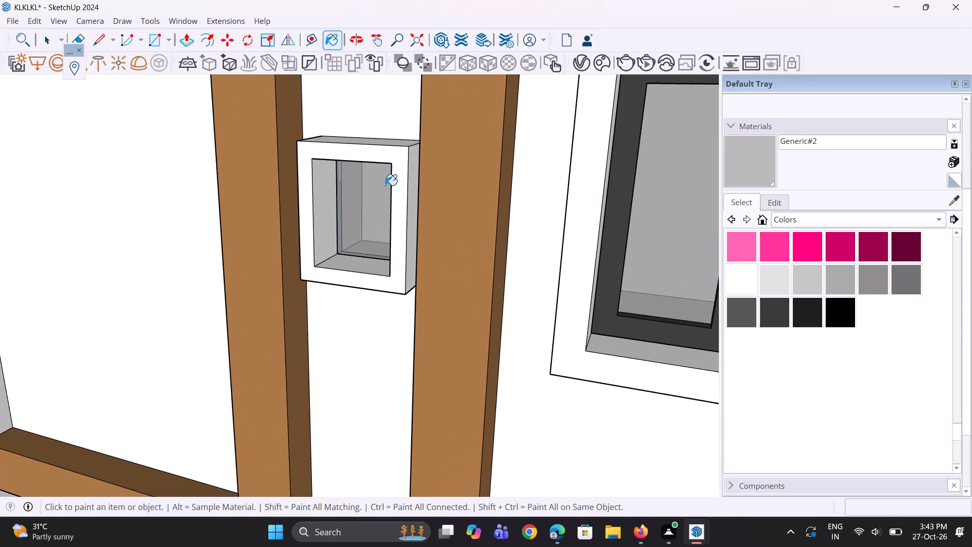
scroll(385, 185, "up", 3)
left_click(396, 168)
left_click(408, 126)
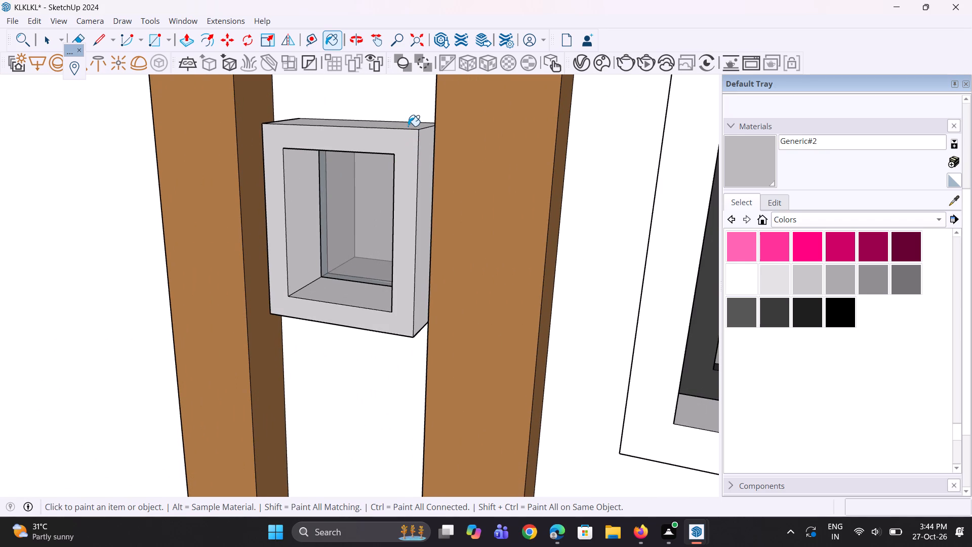
left_click(422, 152)
left_click(293, 251)
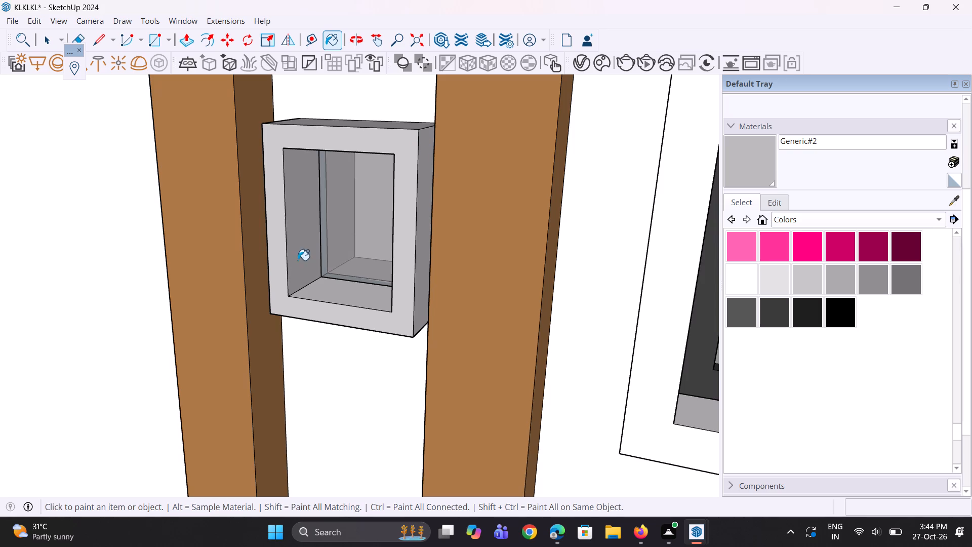
left_click(325, 287)
Paint the top and inner right reveals, underside and outer left side of that second-lowest small window frame with Generic#2.
middle_click_drag(337, 285, 399, 267)
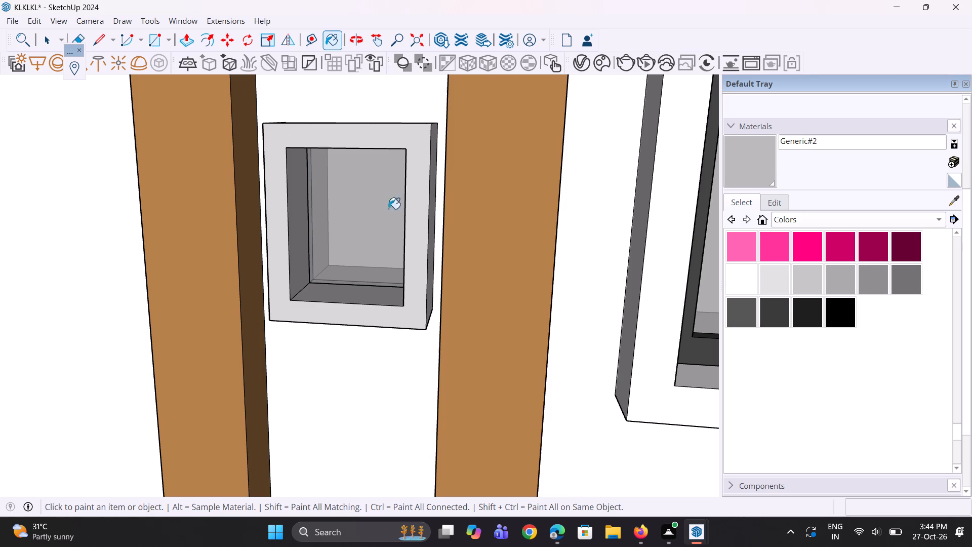
scroll(376, 222, "down", 3)
middle_click_drag(360, 248, 395, 89)
scroll(360, 247, "up", 1)
scroll(378, 149, "up", 3)
left_click(377, 150)
middle_click_drag(393, 173, 435, 188)
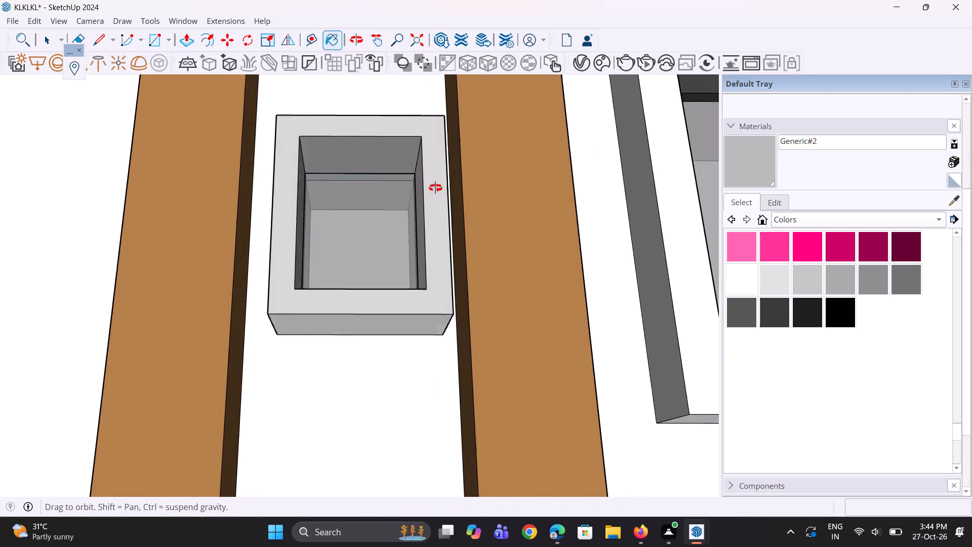
middle_click_drag(435, 188, 476, 198)
left_click(428, 211)
middle_click_drag(439, 261, 441, 178)
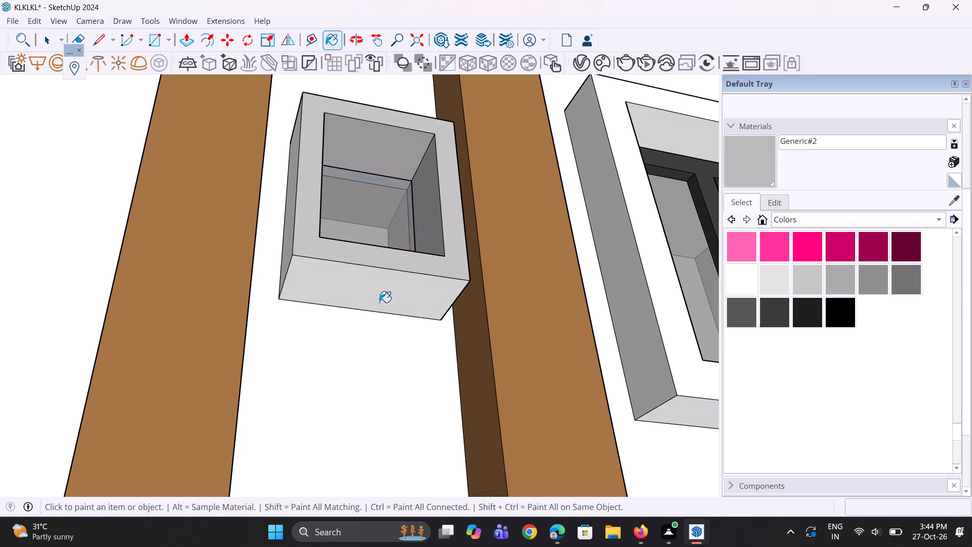
left_click(382, 289)
middle_click_drag(352, 286, 407, 334)
left_click(322, 240)
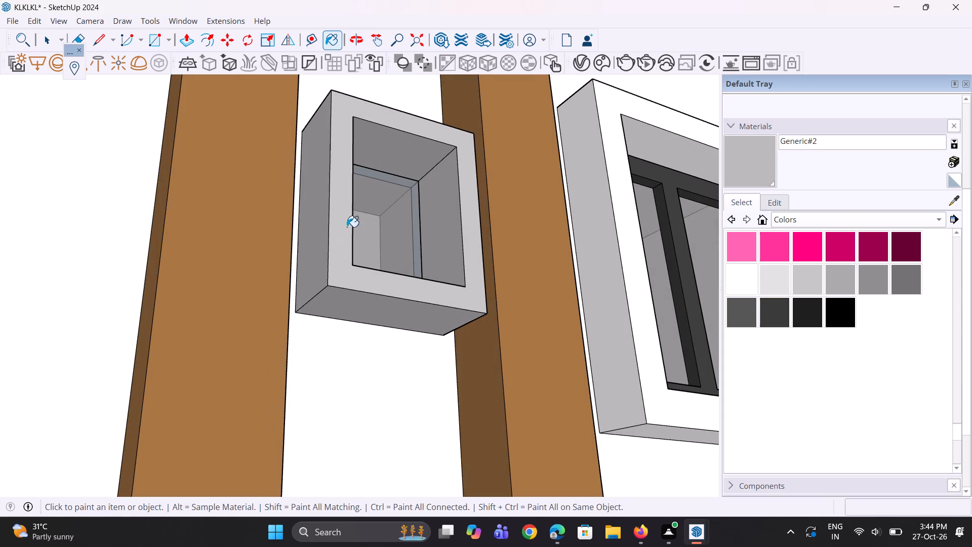
Paint the top of the second-lowest small window frame between the second pair of brown columns with Generic#2.
middle_click_drag(411, 191, 324, 278)
scroll(316, 218, "down", 4)
middle_click_drag(330, 203, 288, 321)
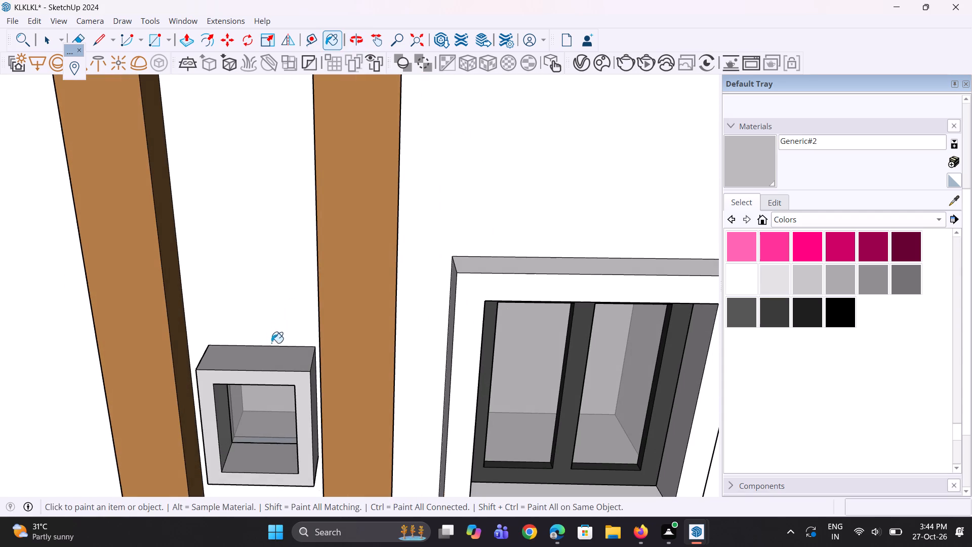
left_click(270, 351)
Paint the front and top of the third-lowest small window frame in the same column with Generic#2.
scroll(275, 247, "down", 5)
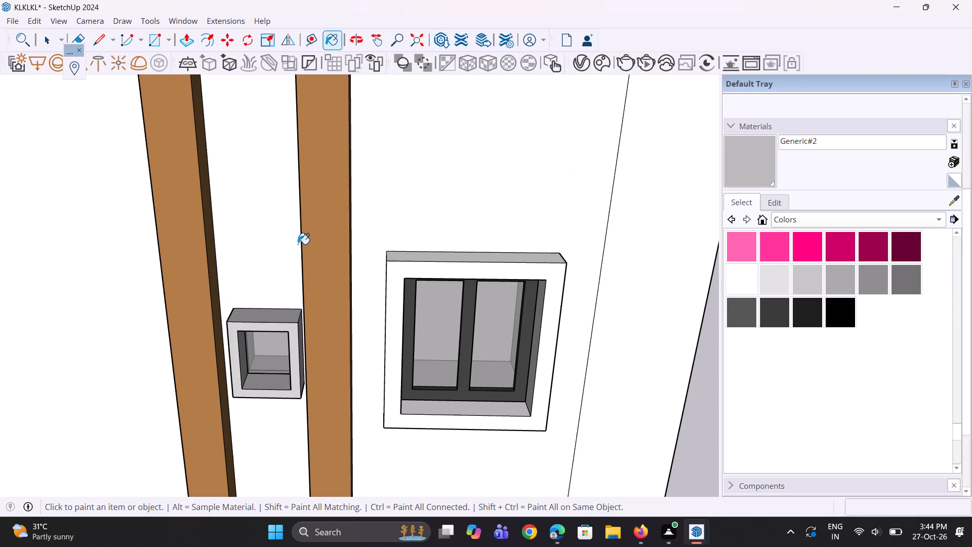
scroll(321, 212, "down", 4)
scroll(261, 324, "down", 2)
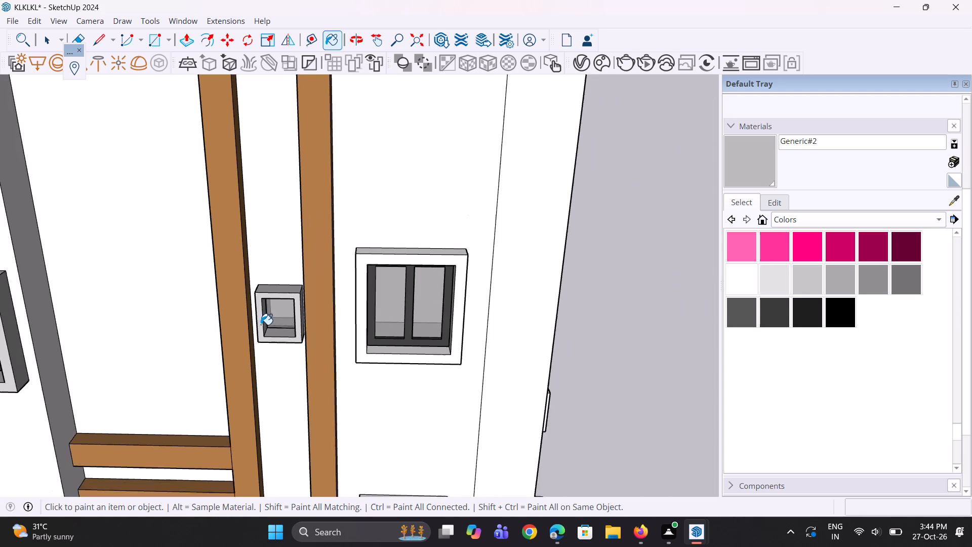
scroll(261, 325, "down", 2)
scroll(260, 326, "up", 1)
middle_click_drag(259, 326, 257, 284)
scroll(278, 320, "down", 9)
scroll(269, 178, "up", 4)
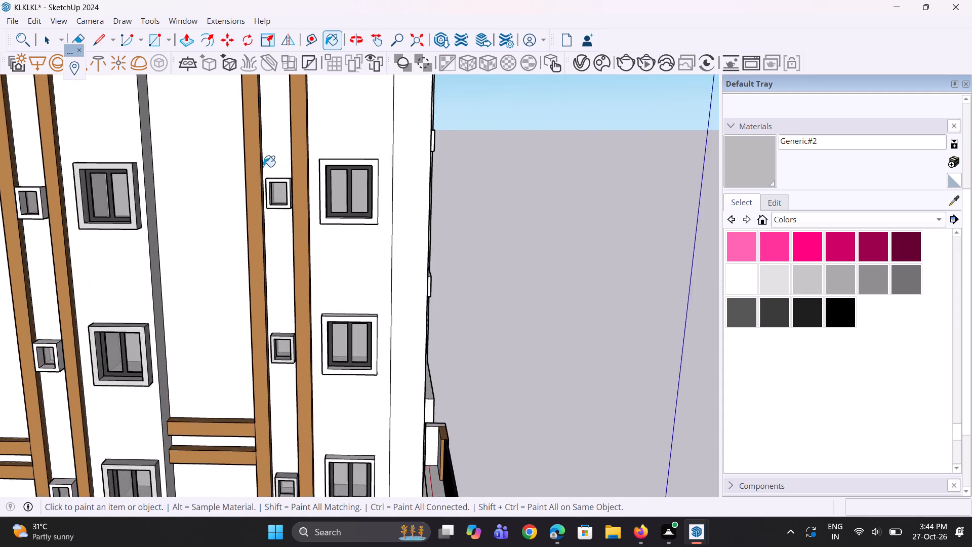
scroll(263, 167, "up", 11)
left_click(270, 186)
middle_click_drag(318, 191, 308, 226)
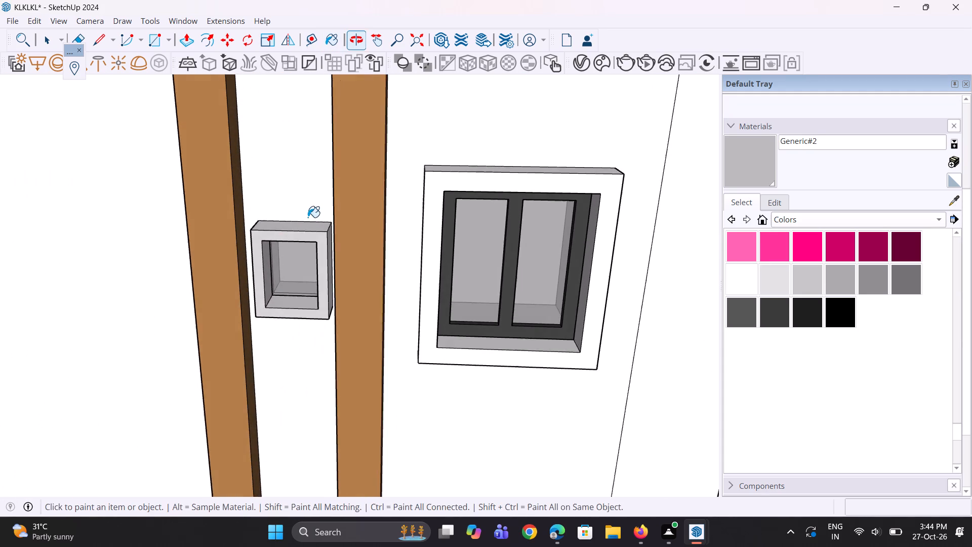
scroll(308, 217, "up", 3)
left_click(301, 237)
left_click(309, 235)
scroll(346, 266, "up", 1)
middle_click_drag(346, 266, 327, 237)
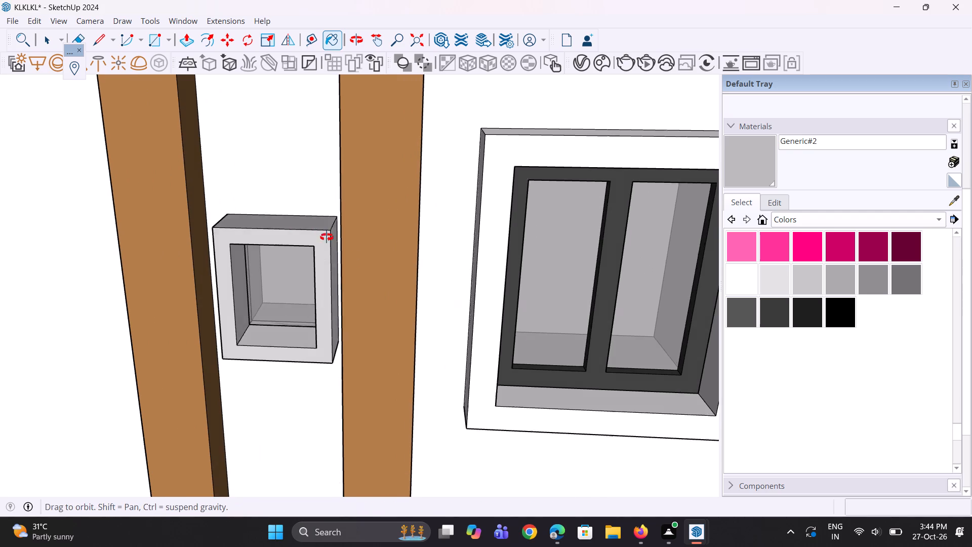
middle_click_drag(327, 237, 322, 229)
scroll(322, 229, "up", 1)
left_click(307, 220)
Paint the underside and outer left side of the third-lowest small window frame with Generic#2.
middle_click_drag(262, 314, 364, 196)
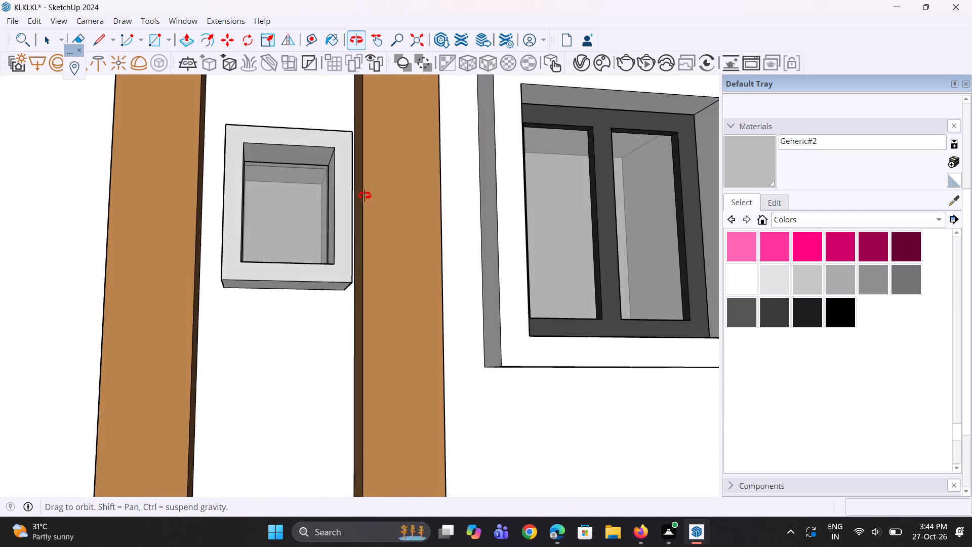
middle_click_drag(364, 196, 390, 169)
scroll(320, 263, "up", 2)
left_click(320, 266)
middle_click_drag(378, 278, 428, 303)
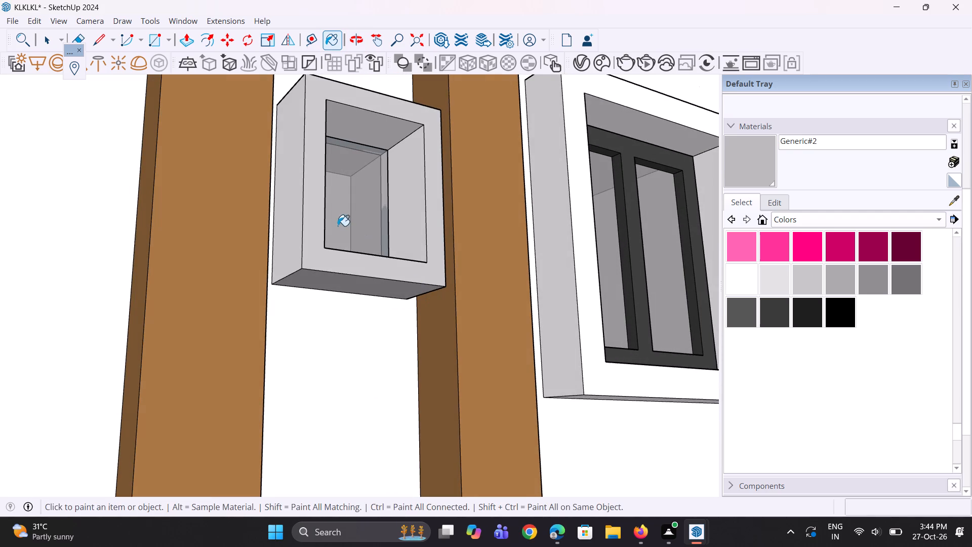
left_click(297, 212)
Paint the inner right, top and left reveals and the sill of the third-lowest small window frame with Generic#2.
middle_click_drag(378, 225, 298, 263)
middle_click_drag(318, 259, 334, 259)
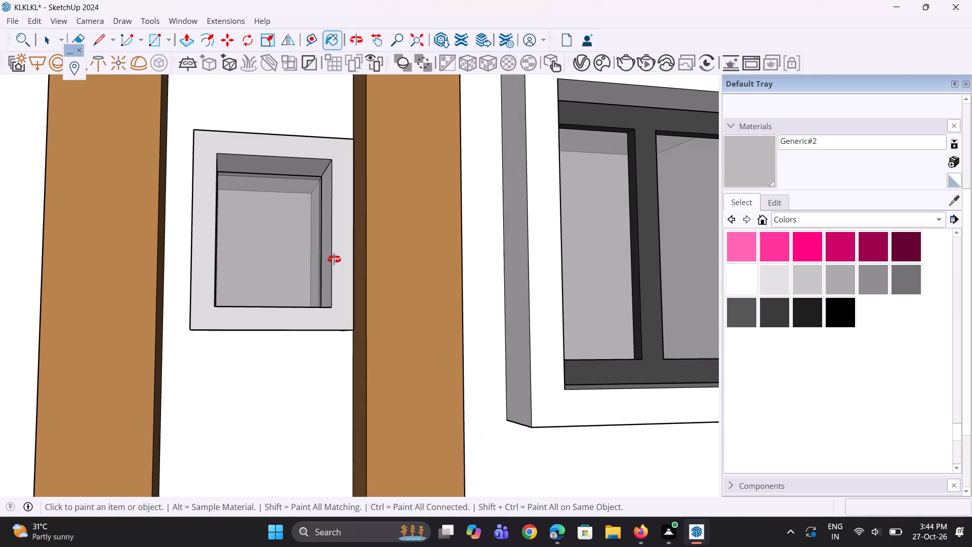
middle_click_drag(334, 259, 348, 259)
left_click(369, 266)
middle_click_drag(370, 266, 370, 231)
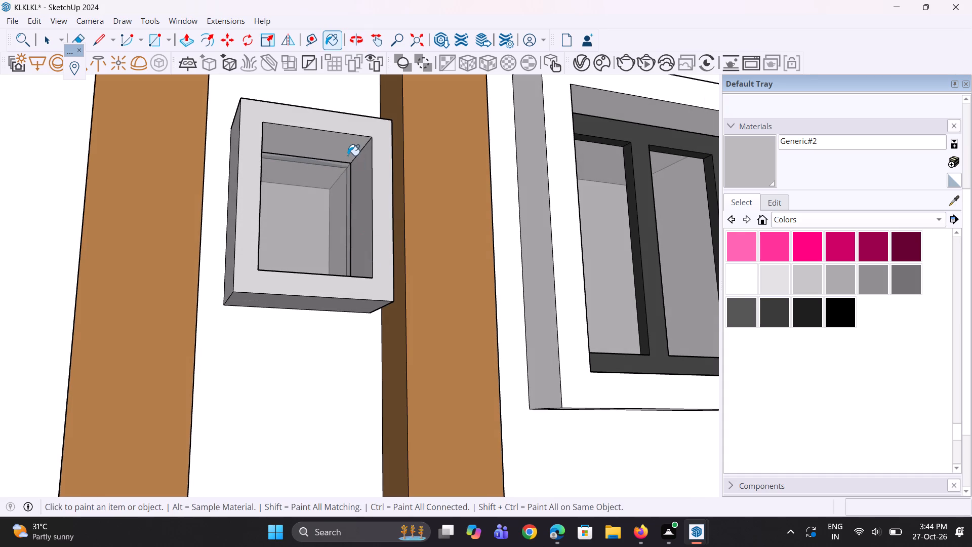
left_click(348, 152)
middle_click_drag(347, 154, 176, 224)
left_click(155, 262)
middle_click_drag(149, 267, 154, 267)
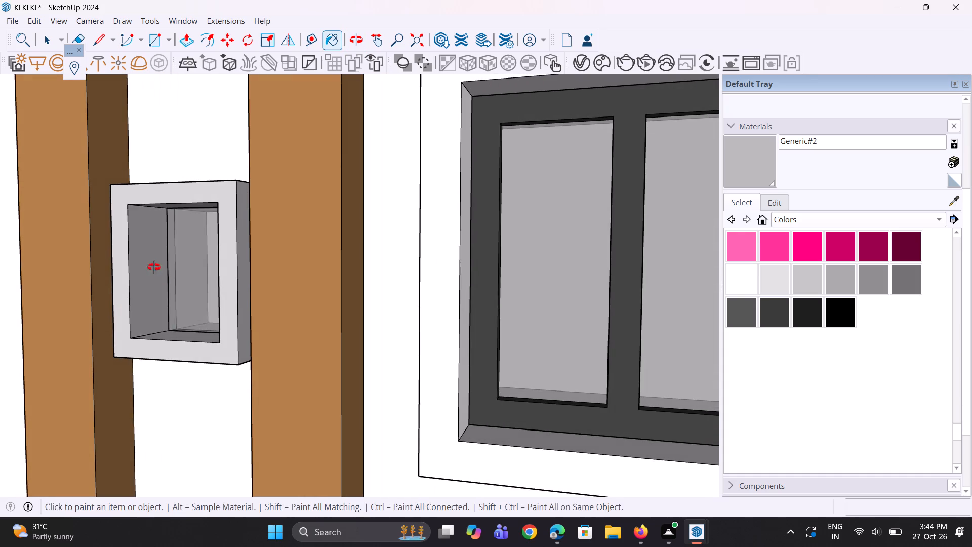
middle_click_drag(154, 267, 199, 341)
left_click(196, 348)
middle_click_drag(185, 372, 237, 342)
left_click(231, 360)
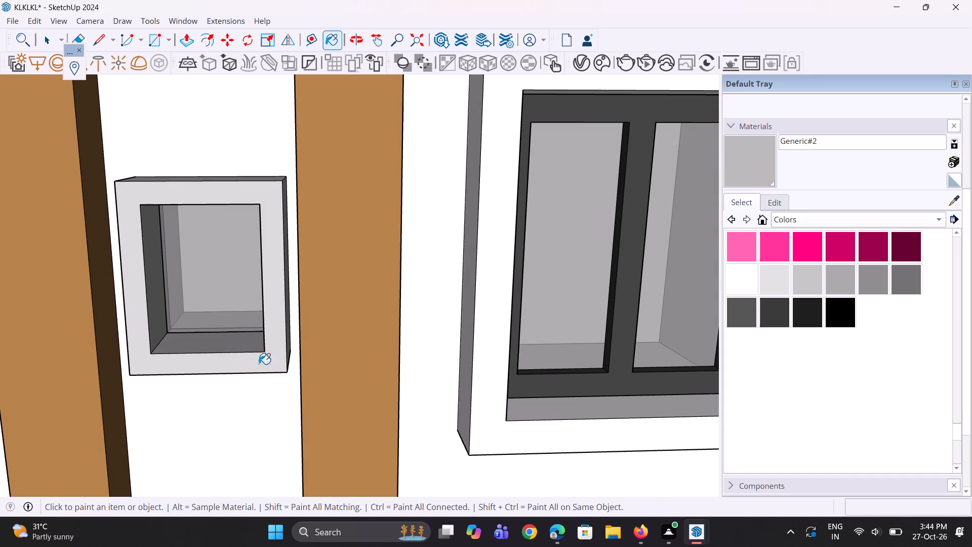
Paint the front, top and outer right side of the top-floor small window frame between the second pair of brown columns with Generic#2.
scroll(286, 372, "down", 20)
scroll(336, 143, "up", 4)
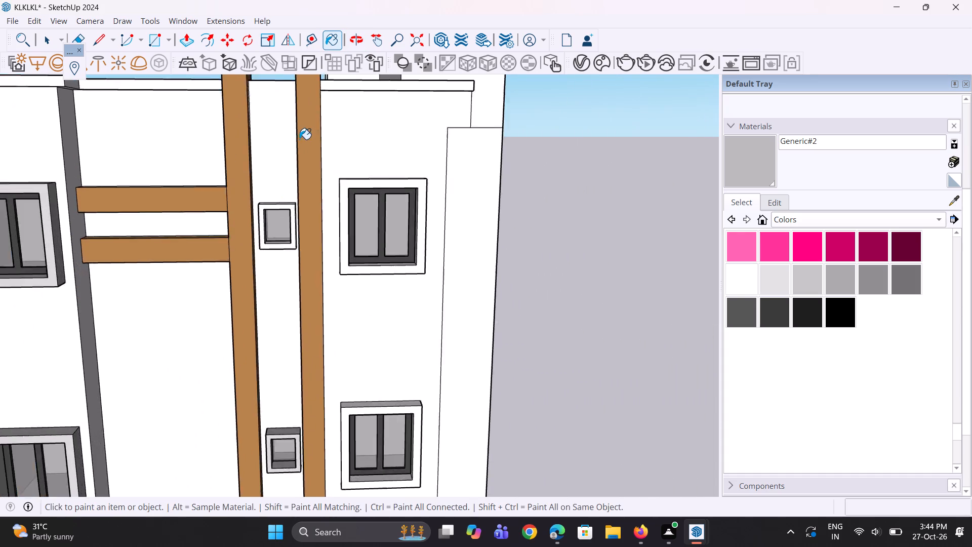
scroll(299, 139, "up", 9)
left_click(279, 208)
middle_click_drag(279, 208, 292, 250)
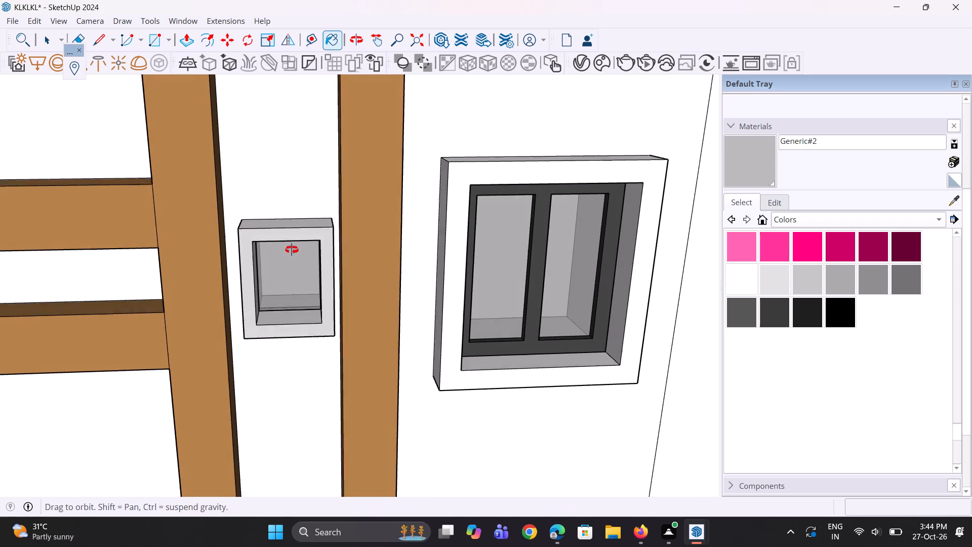
middle_click_drag(292, 250, 292, 250)
left_click(293, 246)
middle_click_drag(321, 309, 257, 240)
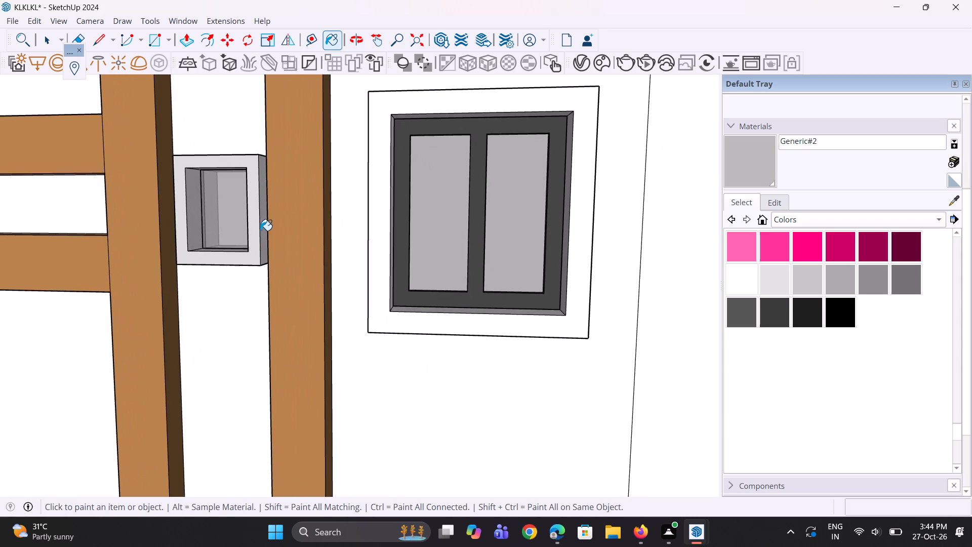
scroll(262, 230, "up", 3)
left_click(264, 229)
Paint the underside and outer left side of the top-floor small window frame with Generic#2, going over its front too.
middle_click_drag(242, 280, 321, 165)
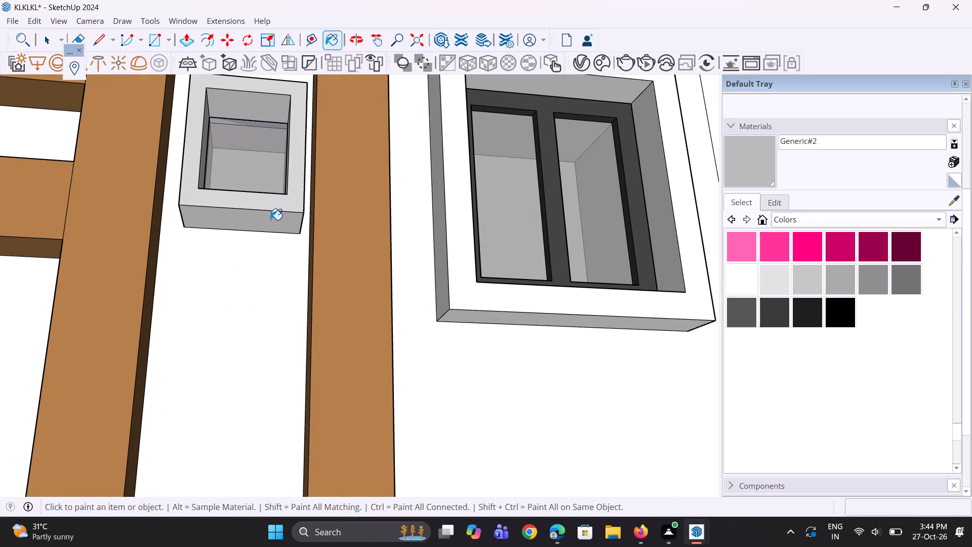
left_click(270, 220)
middle_click_drag(206, 197, 283, 247)
left_click(273, 218)
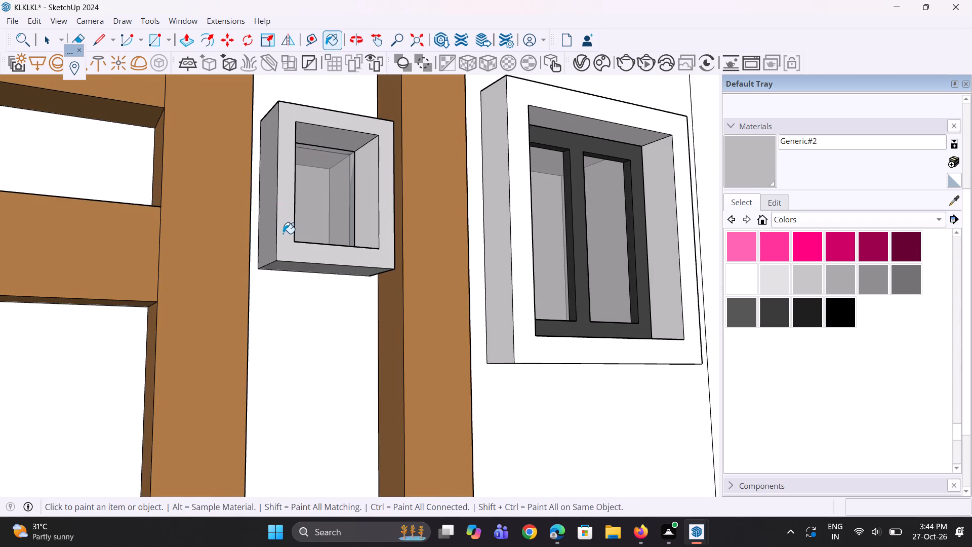
left_click(283, 237)
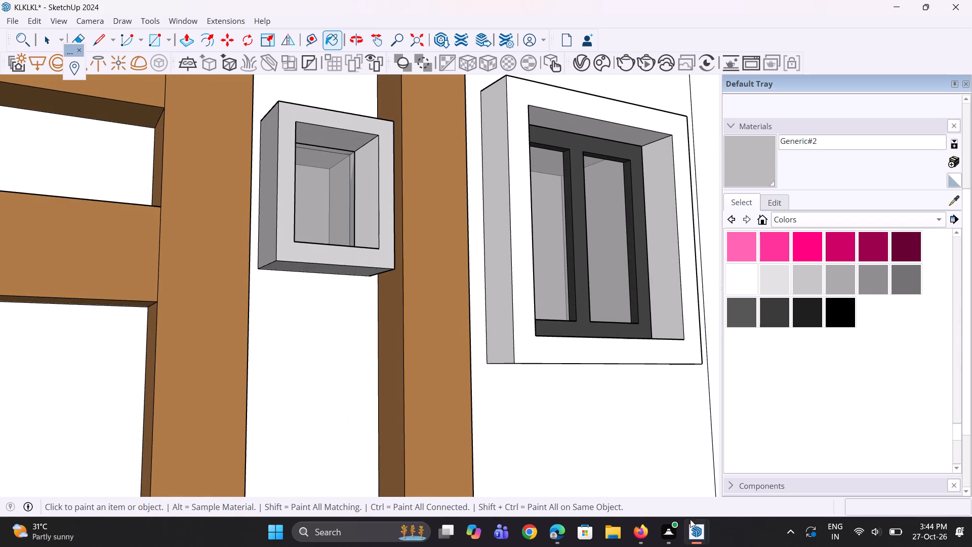
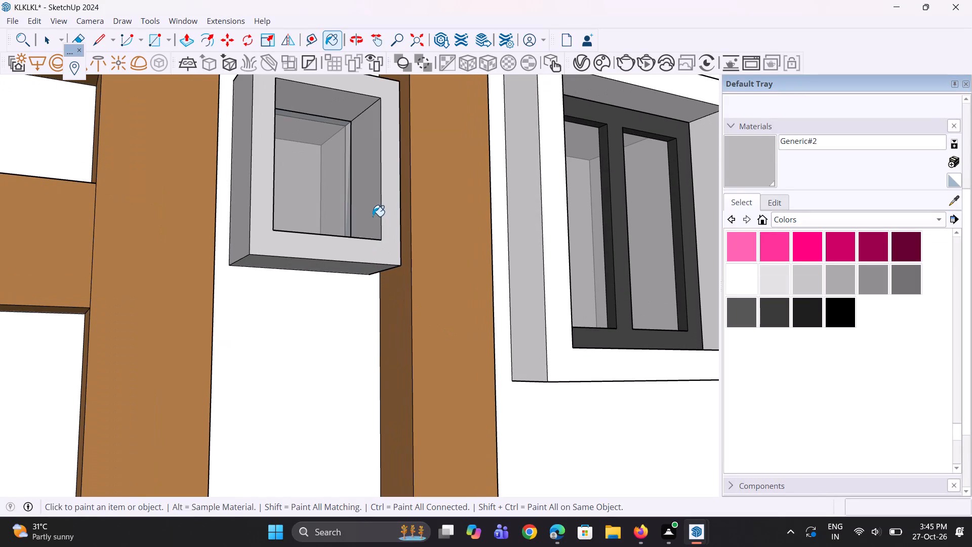
Paint the inner left reveal of the top-floor small window frame with Generic#2.
middle_click_drag(373, 216, 138, 284)
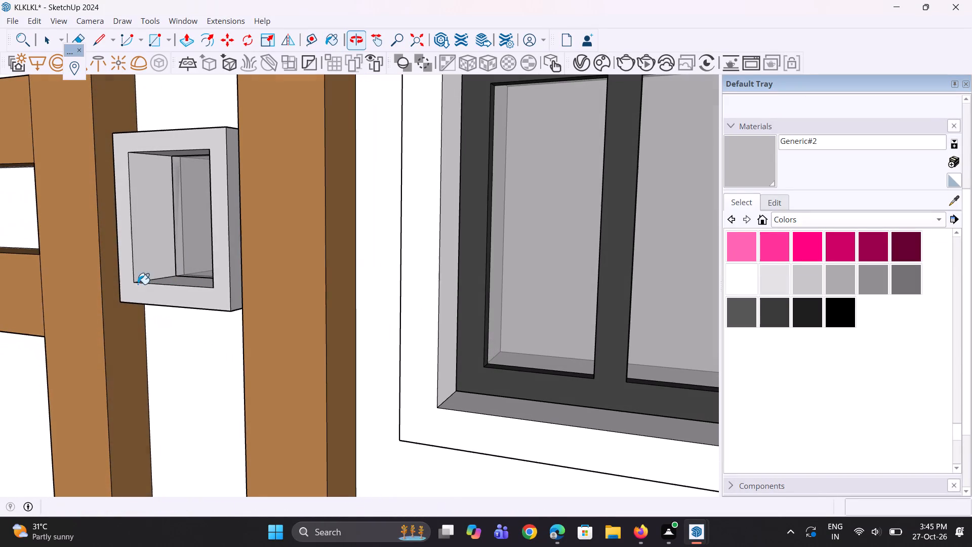
left_click(149, 259)
Paint the front, inner left reveal, outer right side and underside of the top-floor large window frame beside the second column pair with Generic#2.
scroll(197, 331, "down", 6)
scroll(253, 323, "down", 6)
scroll(224, 312, "up", 3)
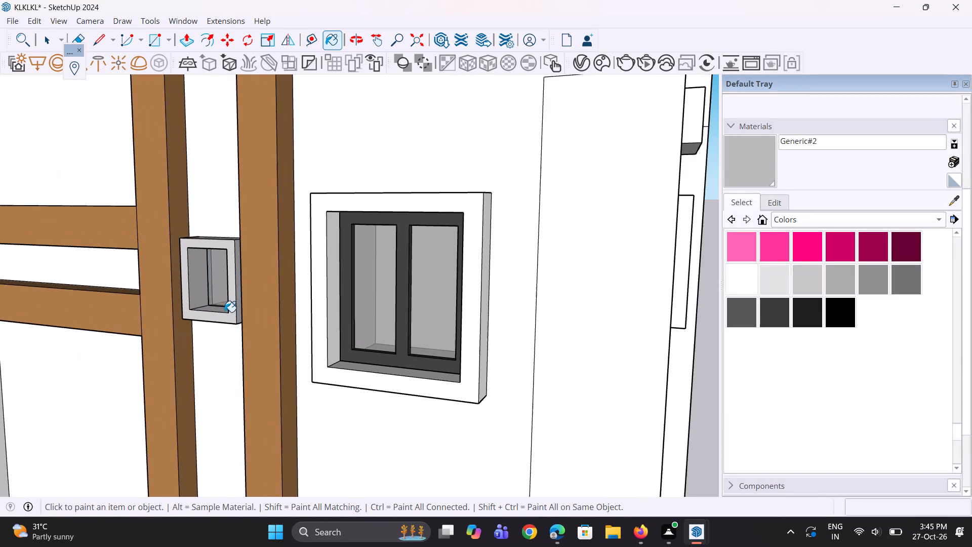
scroll(228, 310, "down", 5)
scroll(279, 285, "down", 10)
scroll(342, 275, "down", 5)
middle_click_drag(328, 368, 310, 352)
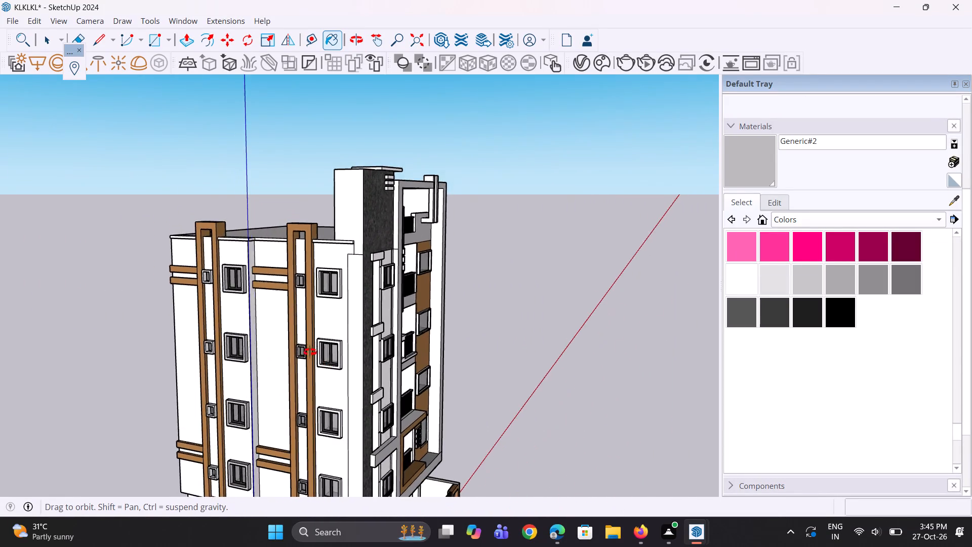
middle_click_drag(310, 352, 258, 314)
scroll(226, 378, "up", 8)
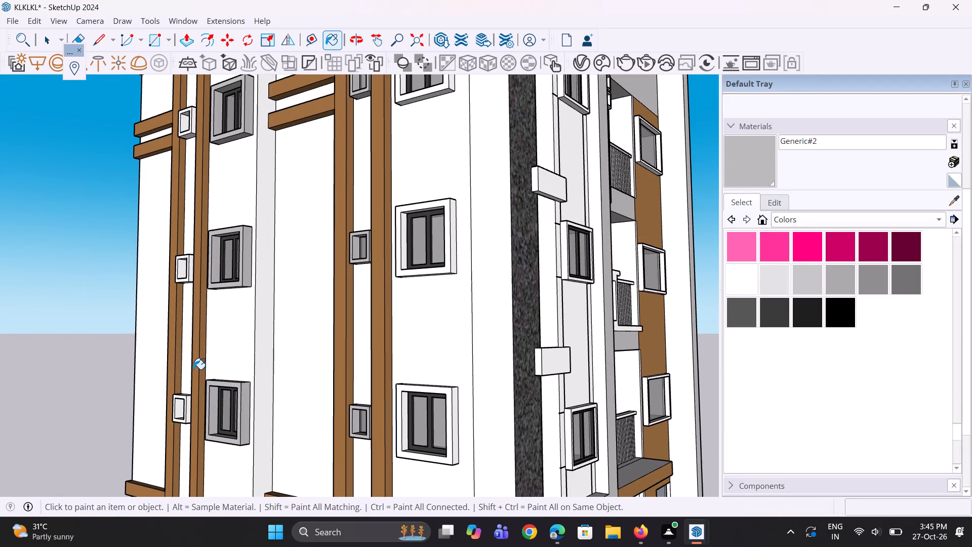
scroll(193, 369, "down", 4)
scroll(338, 140, "up", 10)
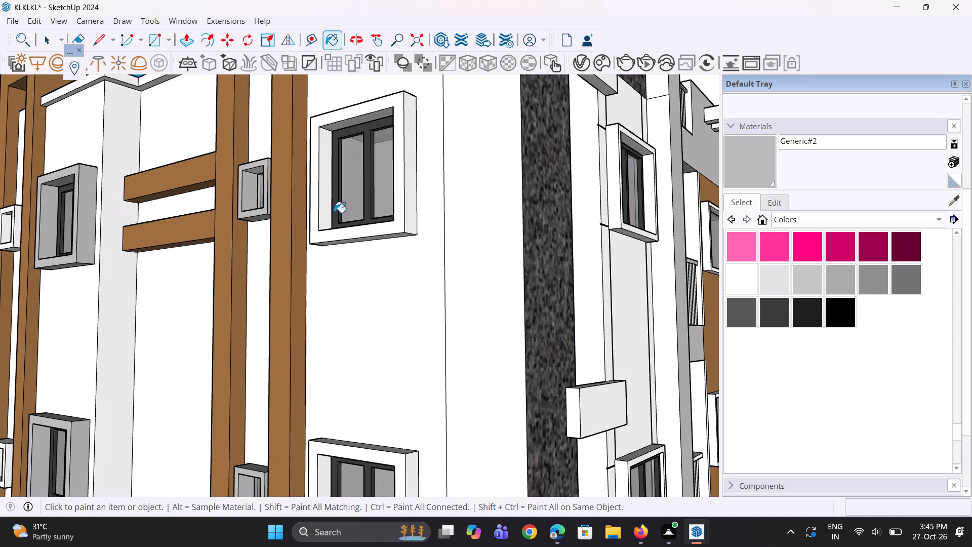
left_click(335, 237)
scroll(330, 209, "up", 3)
left_click(328, 207)
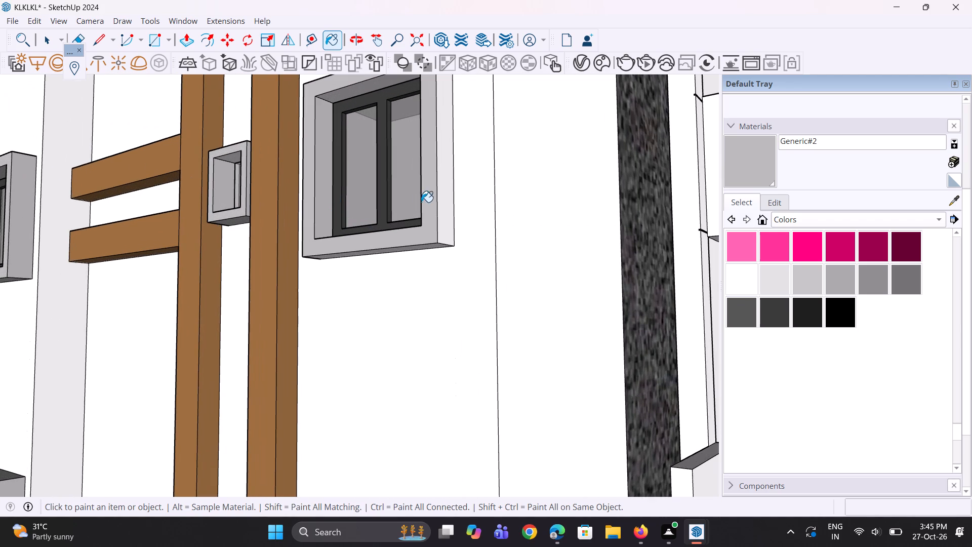
left_click(443, 212)
middle_click_drag(404, 288, 404, 219)
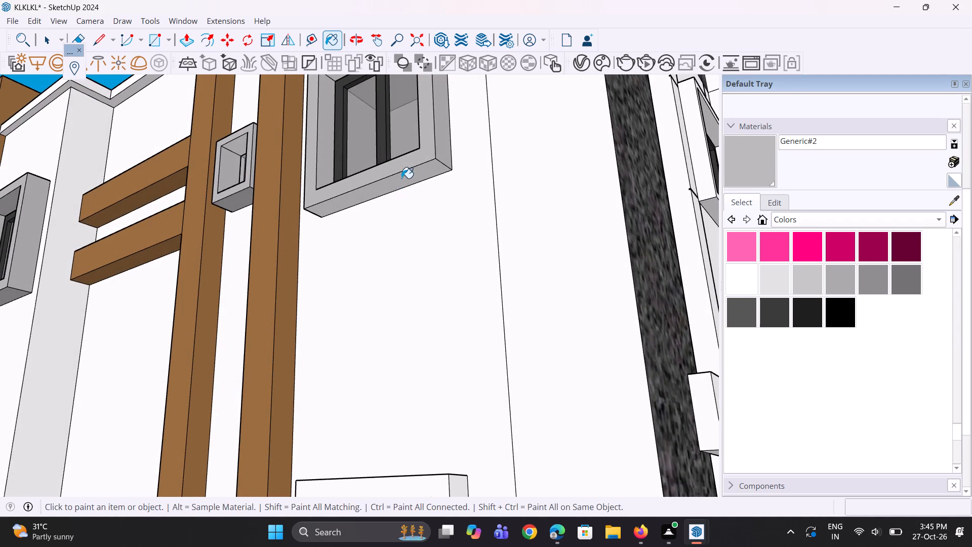
left_click(401, 178)
Paint the outer left side and top of the top-floor large window frame with Generic#2, going over its front too.
scroll(356, 251, "down", 4)
middle_click_drag(333, 247, 531, 366)
scroll(530, 310, "up", 5)
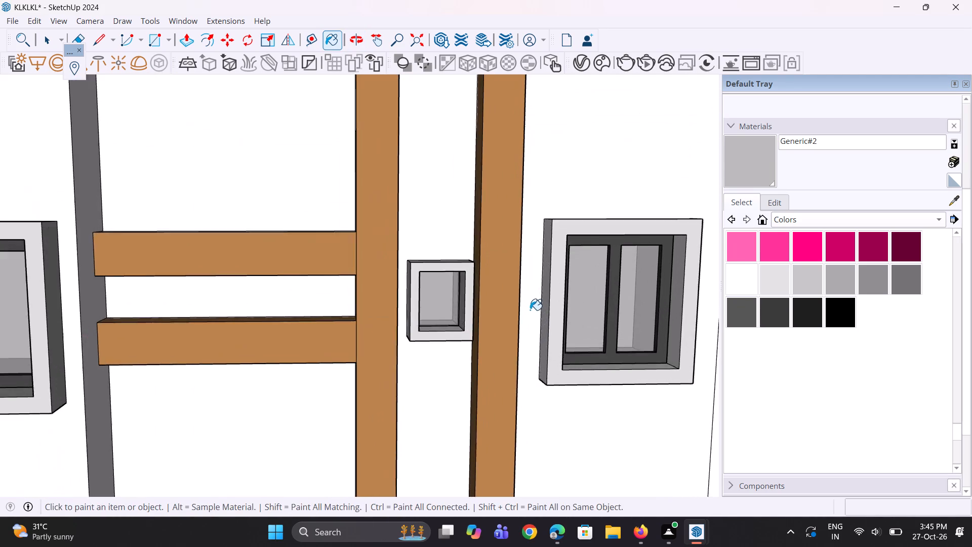
scroll(530, 310, "up", 6)
left_click(553, 322)
left_click(573, 320)
scroll(509, 324, "down", 5)
middle_click_drag(542, 257, 503, 395)
left_click(538, 416)
left_click(550, 408)
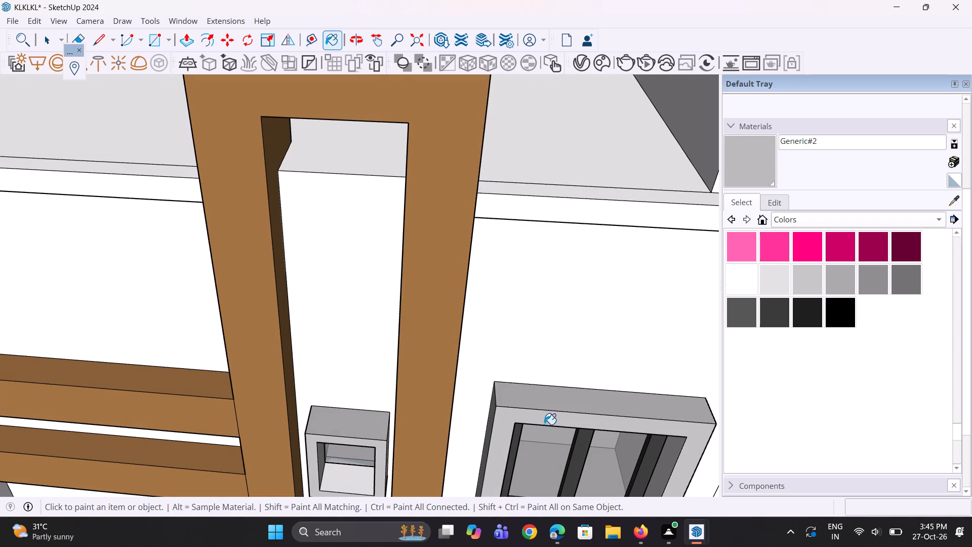
Paint the front and the inner top and right reveals of the second-highest large window frame with Generic#2.
middle_click_drag(544, 472, 494, 284)
scroll(494, 284, "down", 5)
middle_click_drag(490, 285, 503, 218)
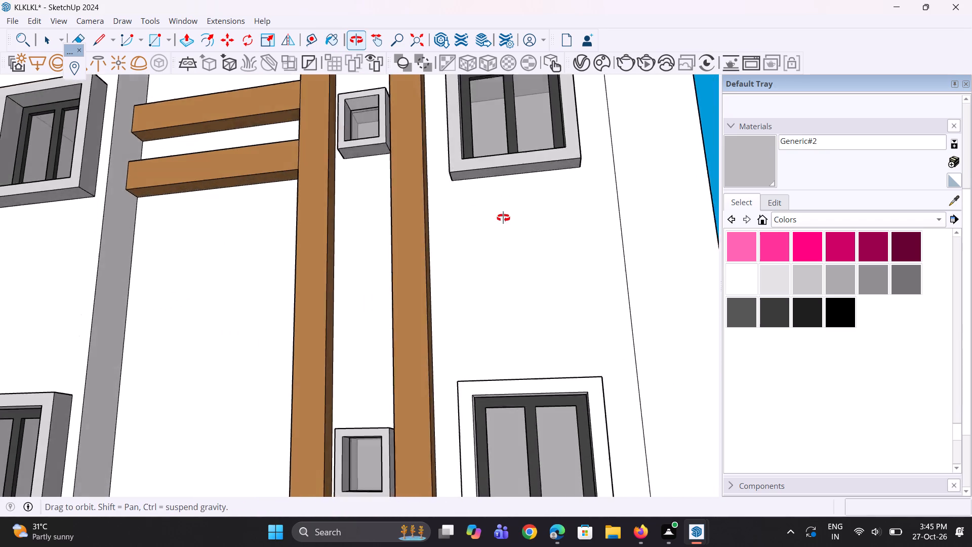
middle_click_drag(503, 218, 505, 215)
scroll(480, 395, "up", 3)
left_click(480, 395)
scroll(530, 344, "up", 1)
middle_click_drag(531, 337, 531, 294)
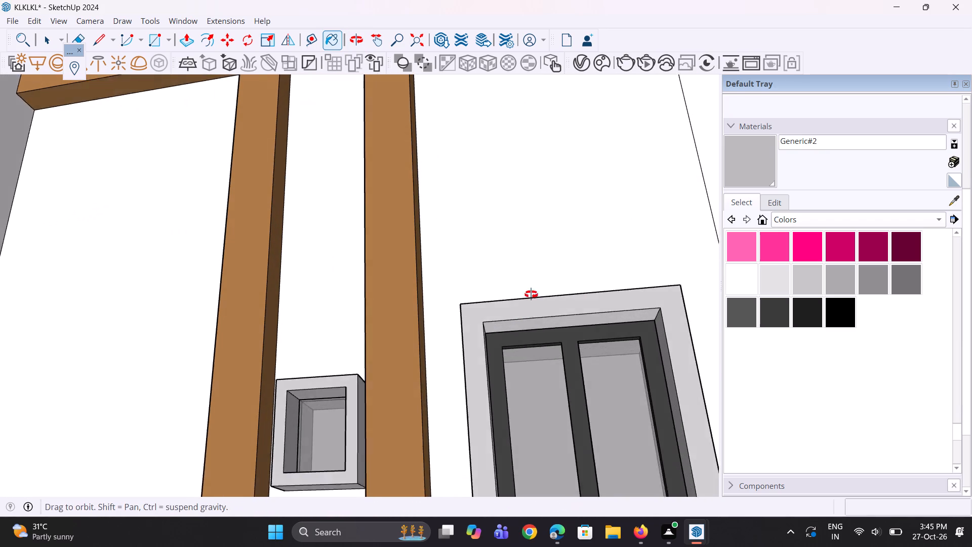
middle_click_drag(531, 294, 531, 276)
left_click(533, 274)
middle_click_drag(511, 292, 535, 292)
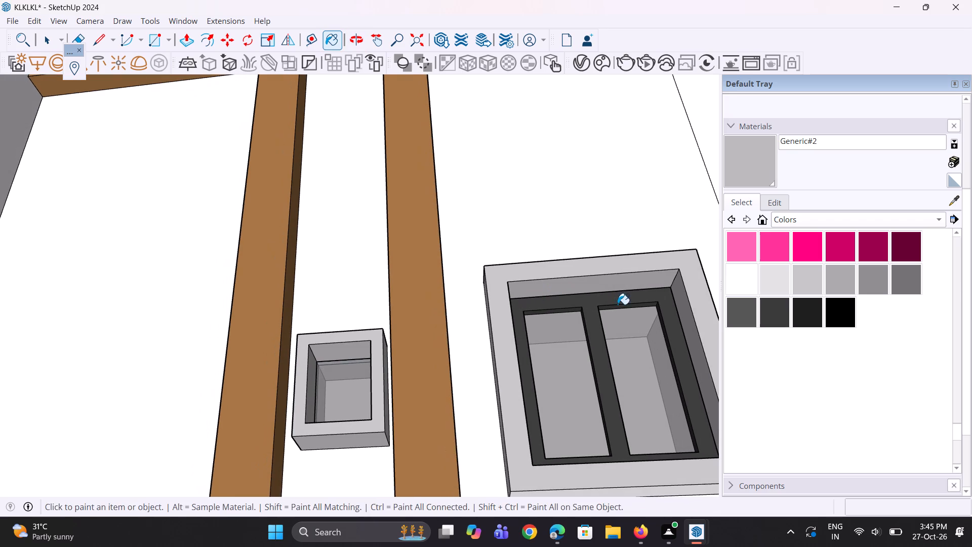
left_click(696, 338)
Paint the inner left reveal, outer right side and underside of the second-highest large window frame with Generic#2.
middle_click_drag(632, 343, 468, 372)
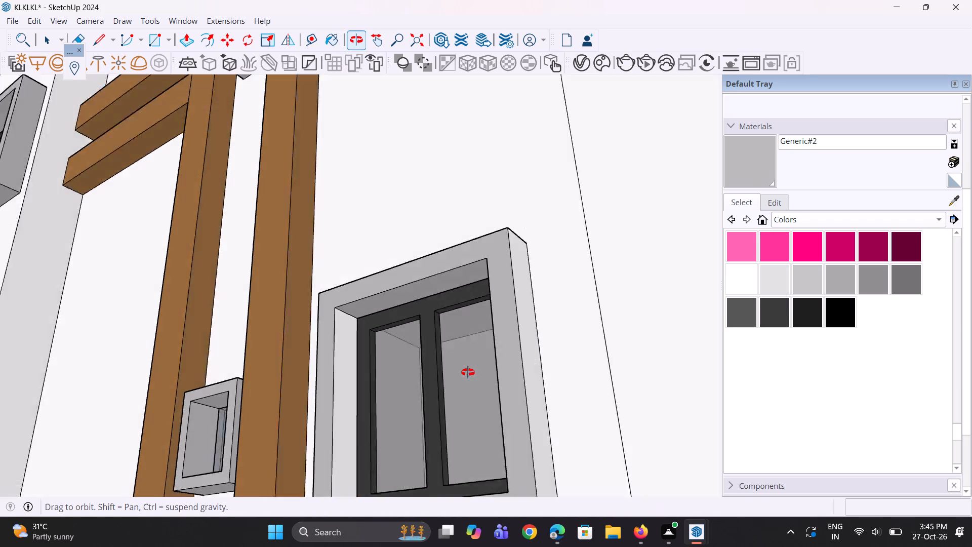
middle_click_drag(468, 372, 450, 372)
left_click(301, 399)
left_click(446, 333)
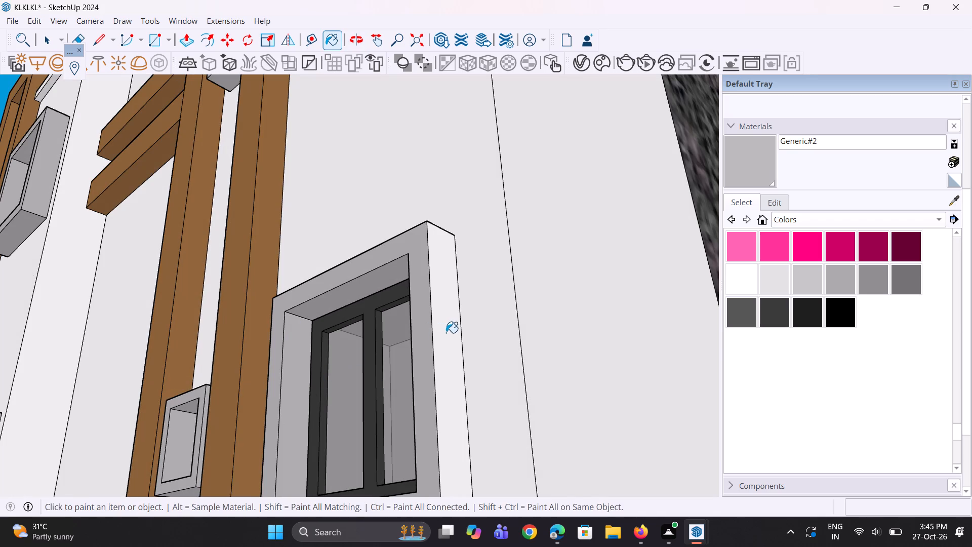
scroll(446, 333, "down", 5)
middle_click_drag(392, 397, 421, 333)
scroll(413, 376, "up", 3)
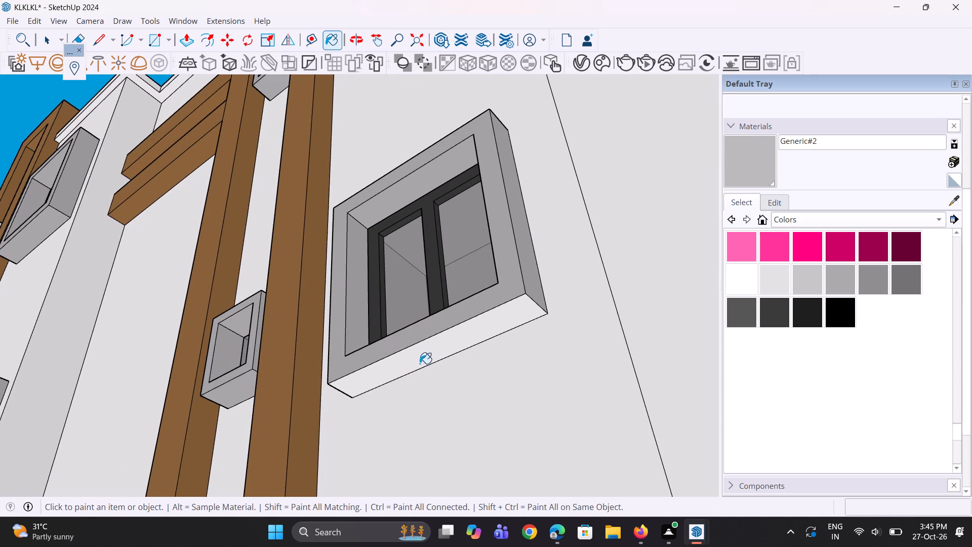
left_click(426, 353)
Paint the outer left side and top of the second-highest large window frame with Generic#2, going over its front too.
middle_click_drag(432, 358, 529, 389)
middle_click_drag(421, 375, 603, 477)
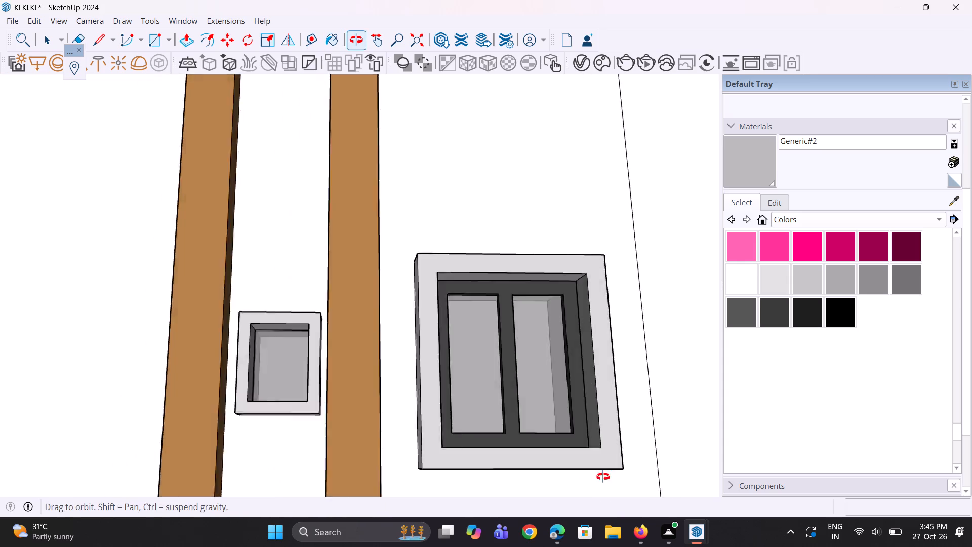
middle_click_drag(603, 477, 620, 472)
scroll(476, 424, "up", 2)
left_click(463, 415)
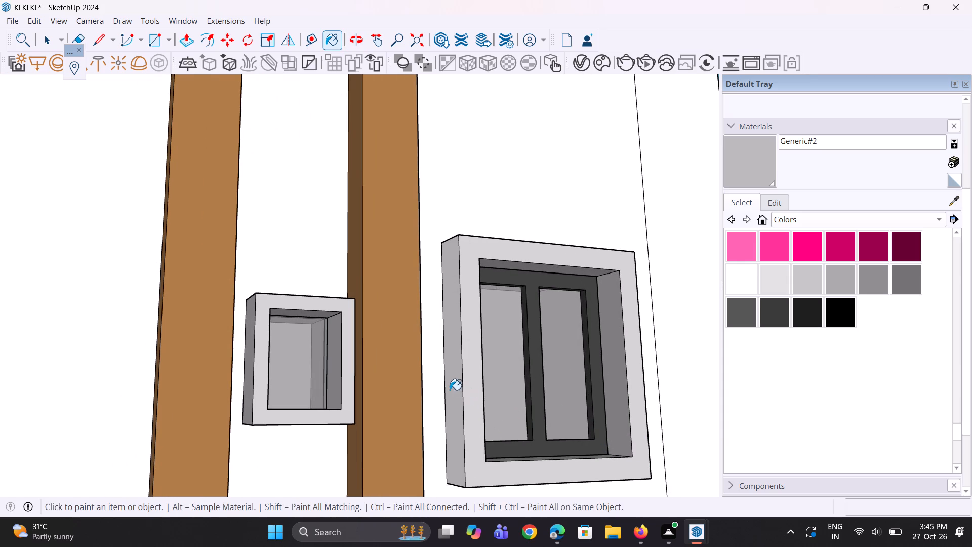
left_click(450, 390)
left_click(469, 386)
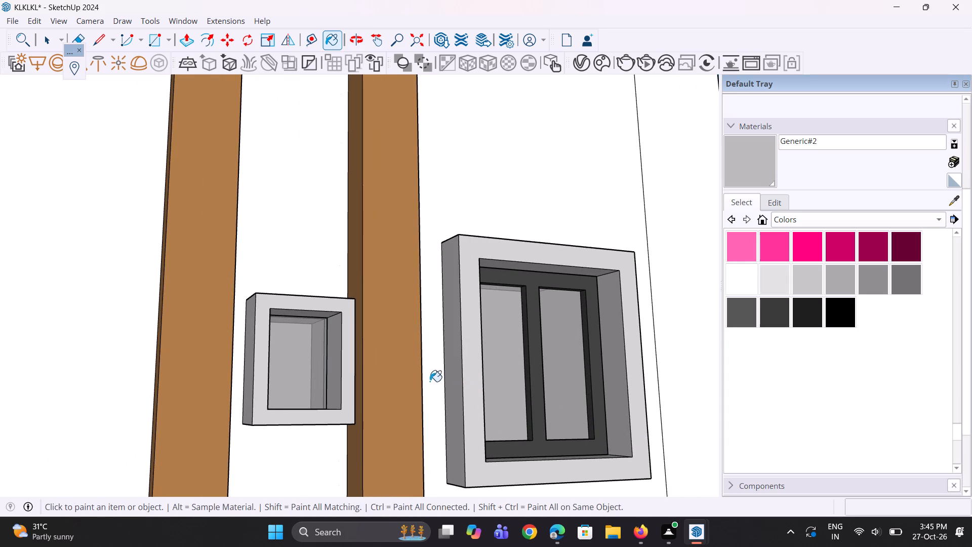
scroll(428, 381, "down", 4)
middle_click_drag(455, 337, 410, 457)
scroll(410, 457, "up", 2)
left_click(408, 470)
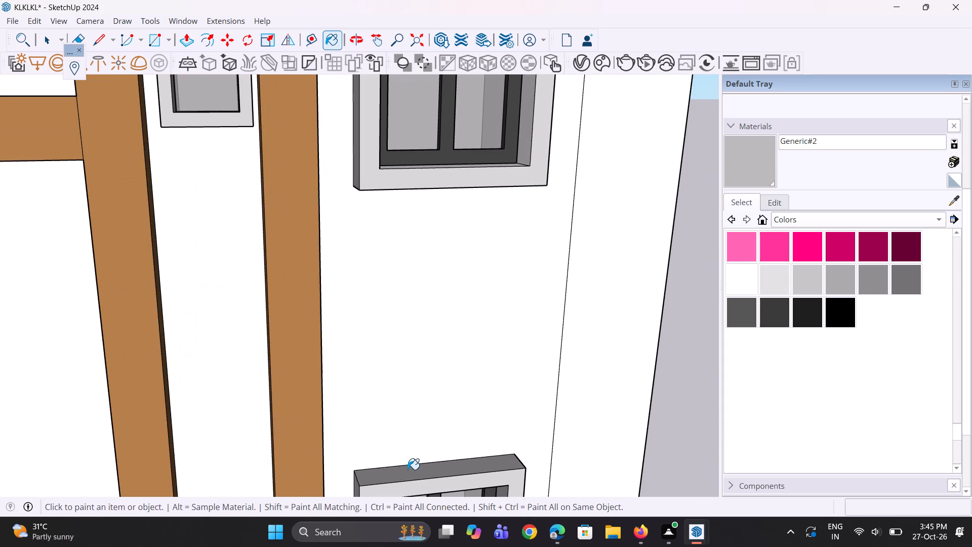
Go over the outer right side and front of the second-highest large window frame with Generic#2.
scroll(406, 458, "down", 4)
middle_click_drag(450, 469, 440, 436)
scroll(407, 406, "down", 5)
middle_click_drag(423, 421, 311, 443)
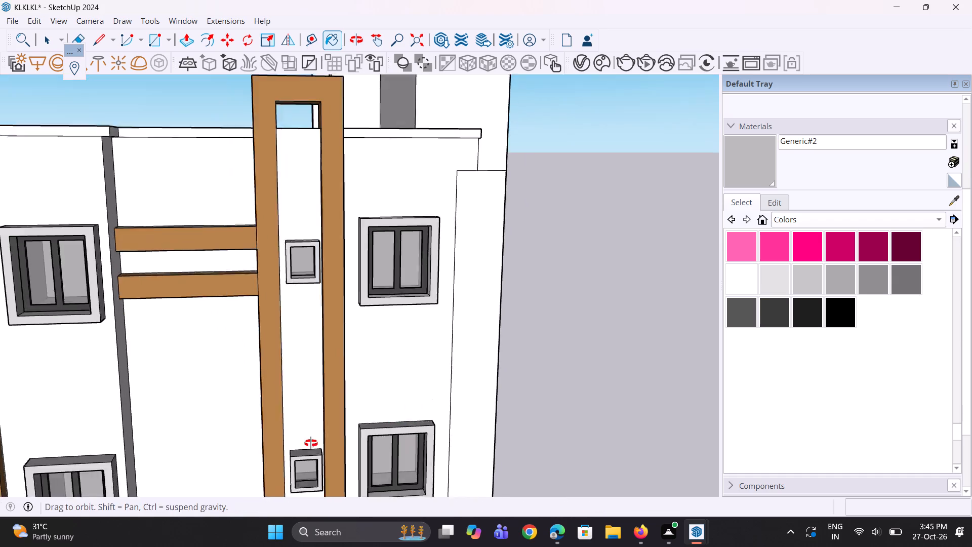
middle_click_drag(311, 443, 229, 443)
scroll(160, 433, "up", 6)
left_click(208, 432)
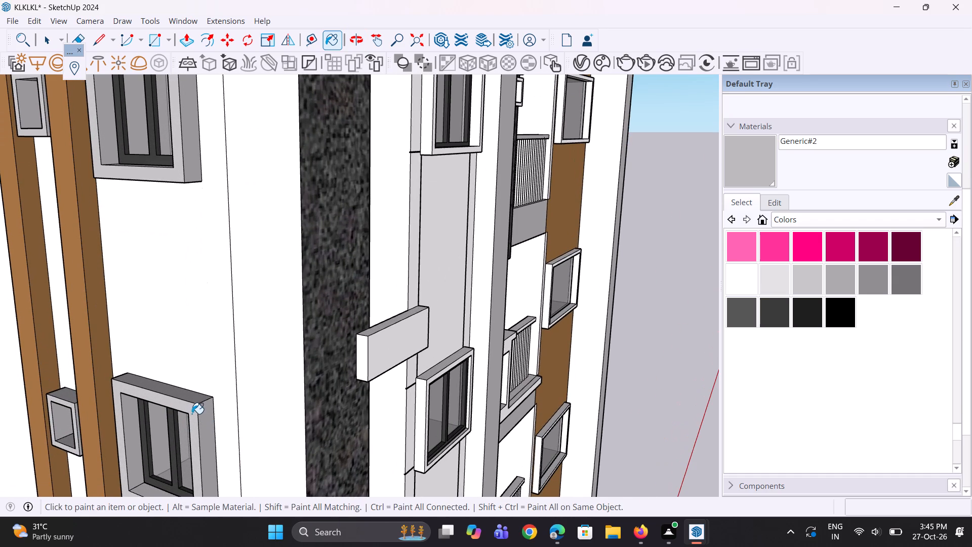
left_click(194, 412)
Paint the front, sill and inner left and right reveals of the third-highest large window frame with Generic#2.
scroll(354, 410, "down", 5)
scroll(304, 330, "down", 4)
scroll(264, 96, "down", 1)
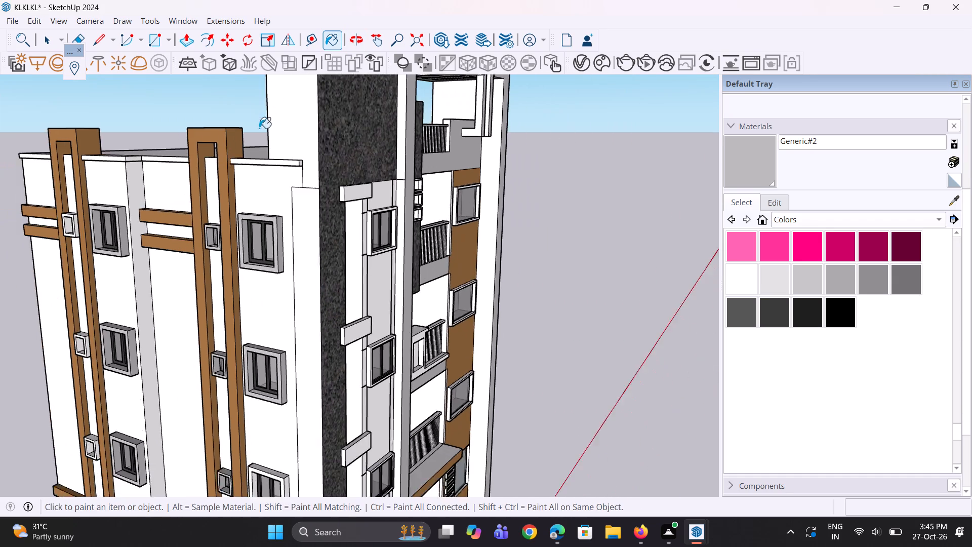
scroll(259, 128, "down", 2)
scroll(278, 209, "down", 3)
scroll(283, 374, "up", 10)
scroll(263, 417, "up", 3)
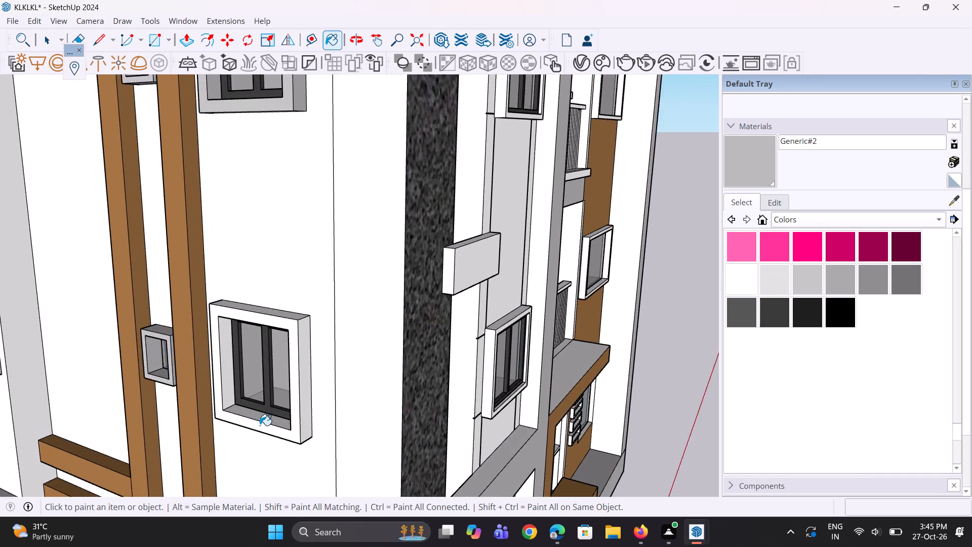
scroll(260, 425, "up", 4)
left_click(258, 429)
scroll(257, 420, "up", 3)
left_click(257, 409)
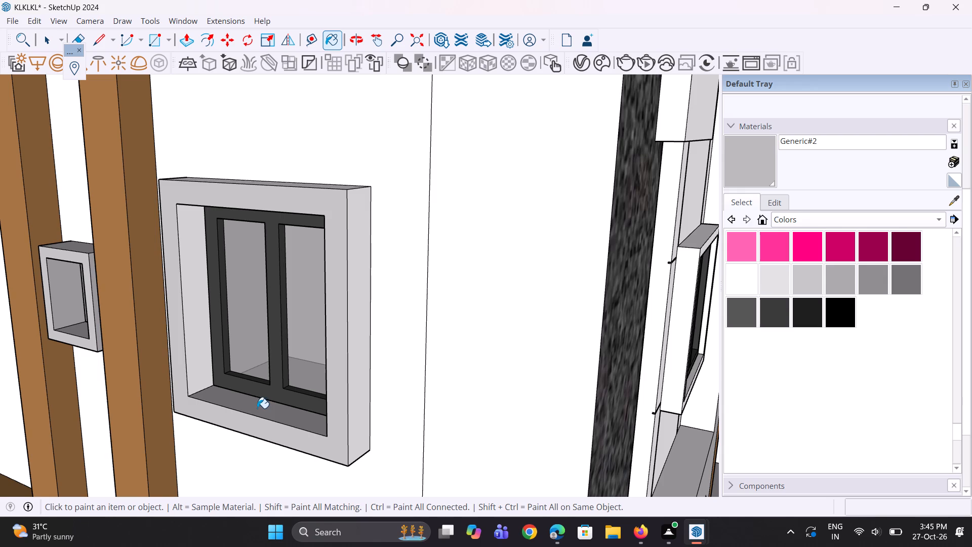
left_click(191, 355)
middle_click_drag(266, 344, 434, 318)
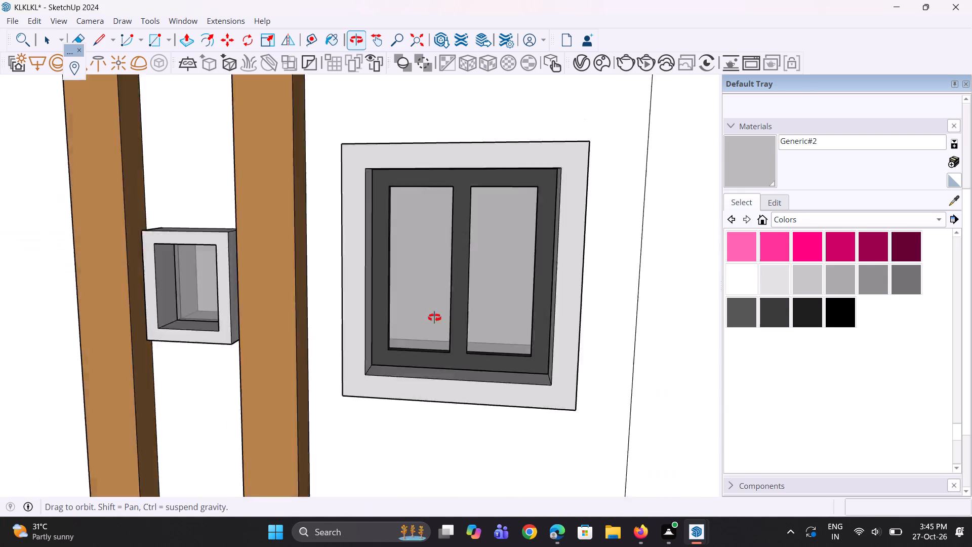
middle_click_drag(434, 318, 455, 314)
left_click(683, 320)
Paint the inner top reveal of the third-highest large window frame with Generic#2, going over its front too.
middle_click_drag(609, 361, 585, 322)
scroll(492, 414, "down", 5)
middle_click_drag(501, 359, 495, 304)
scroll(482, 142, "up", 2)
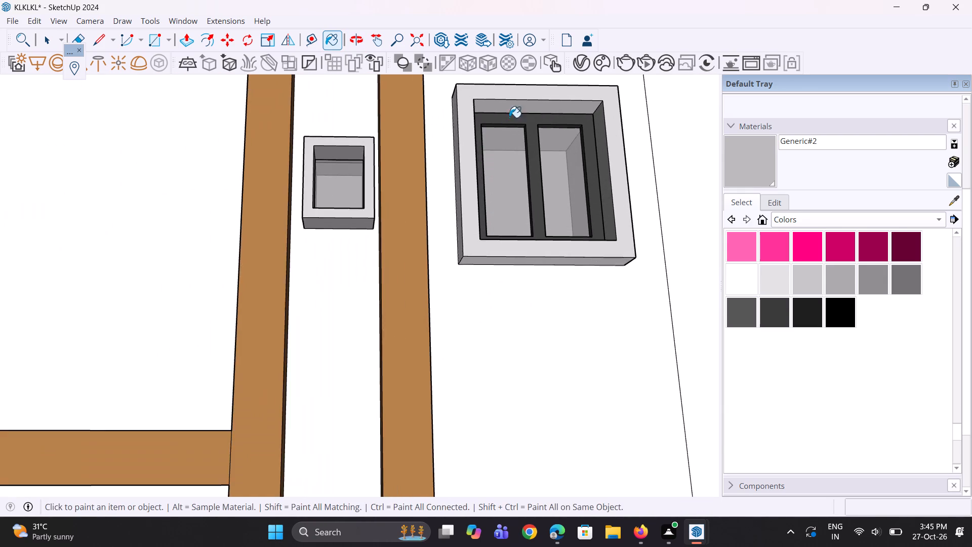
scroll(540, 93, "up", 8)
left_click(556, 110)
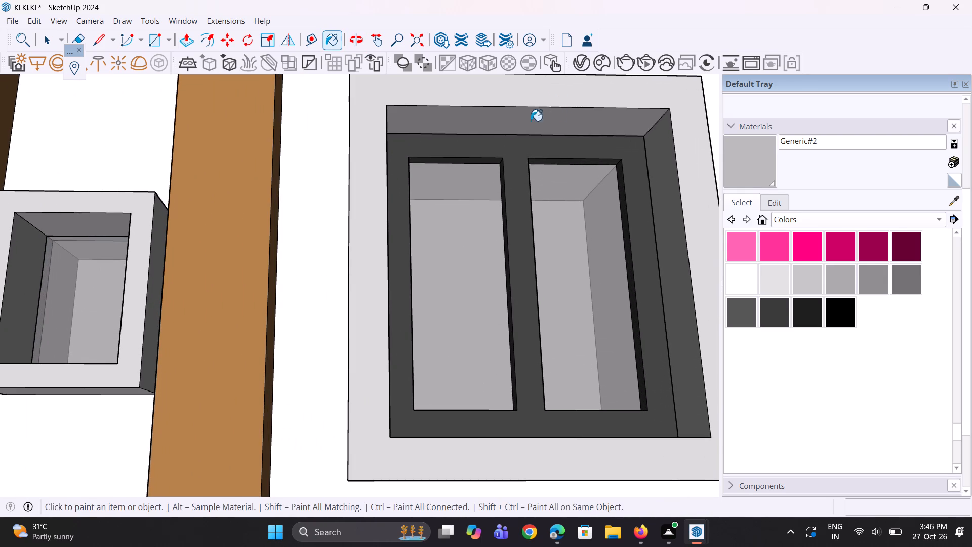
middle_click_drag(530, 121, 411, 168)
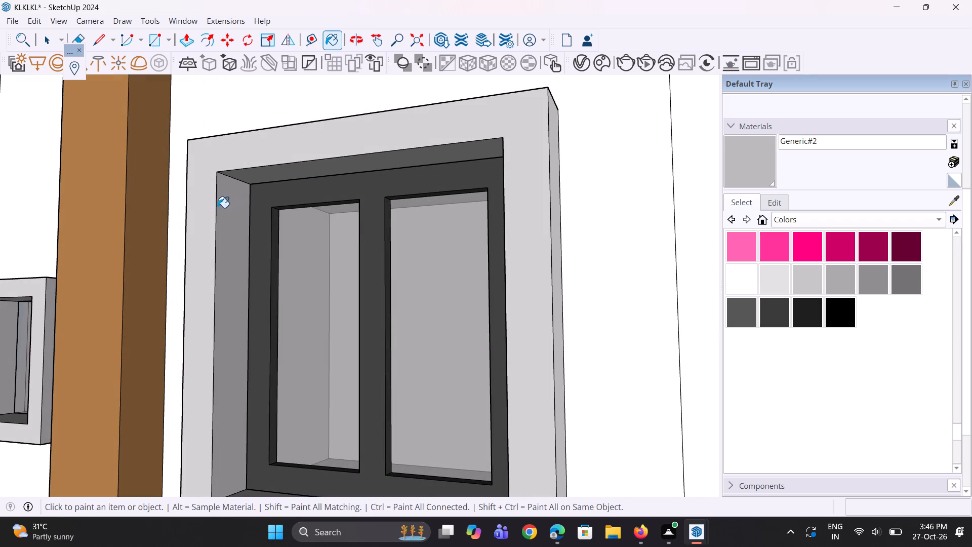
left_click(201, 211)
left_click(243, 159)
Paint the outer right side, top, outer left side and underside of the third-highest large window frame with Generic#2.
middle_click_drag(450, 168, 358, 204)
left_click(444, 242)
middle_click_drag(414, 194, 413, 310)
left_click(409, 294)
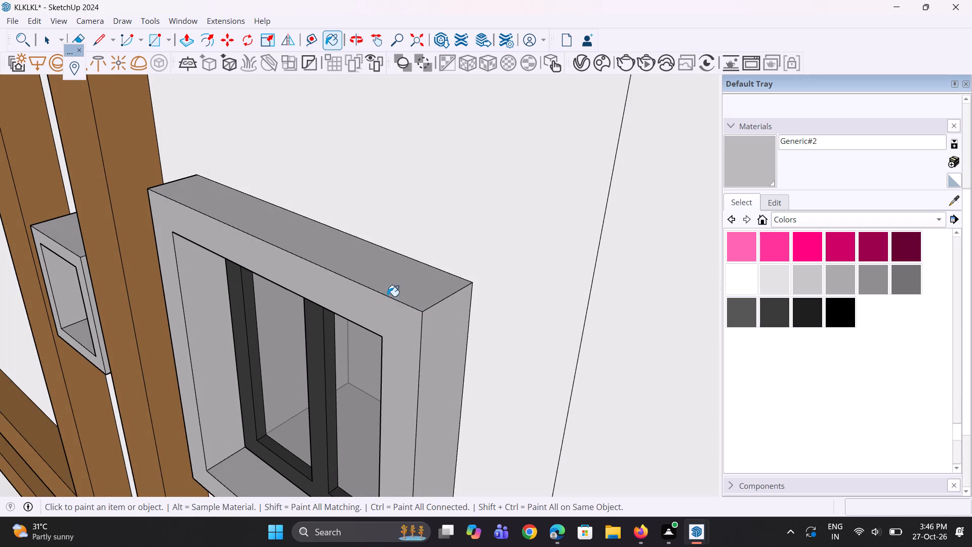
middle_click_drag(219, 290, 493, 212)
middle_click_drag(309, 290, 375, 249)
left_click(379, 245)
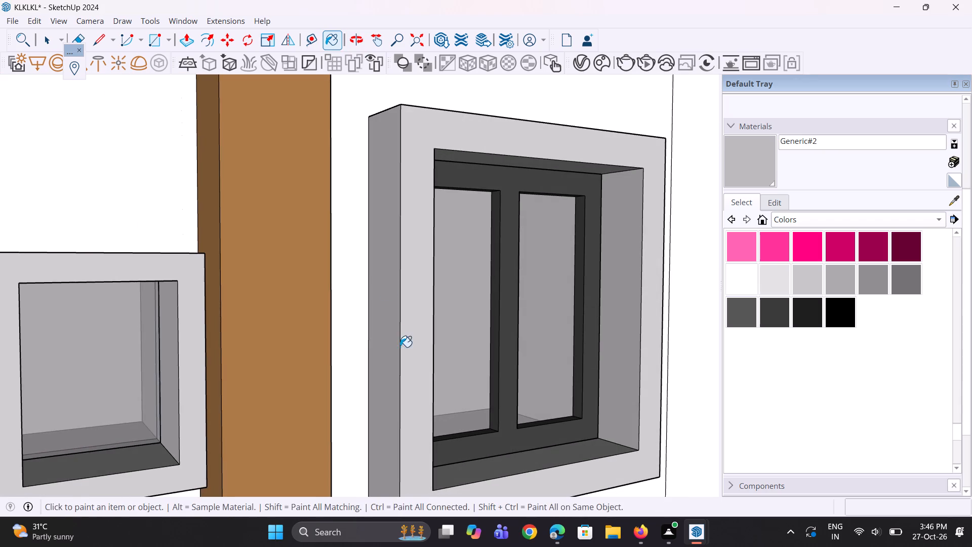
middle_click_drag(400, 333, 413, 139)
left_click(451, 394)
Paint the underside, outer left side and front of the lowest large window frame near the facade's right edge with Generic#2.
scroll(468, 384, "down", 11)
scroll(466, 373, "down", 11)
scroll(247, 301, "down", 4)
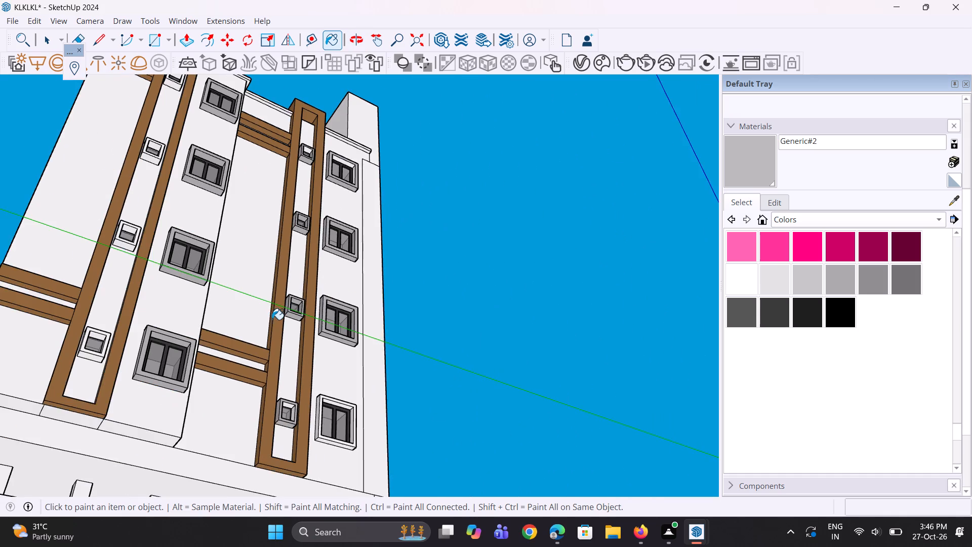
scroll(214, 280, "up", 1)
scroll(451, 517, "up", 3)
scroll(440, 423, "up", 3)
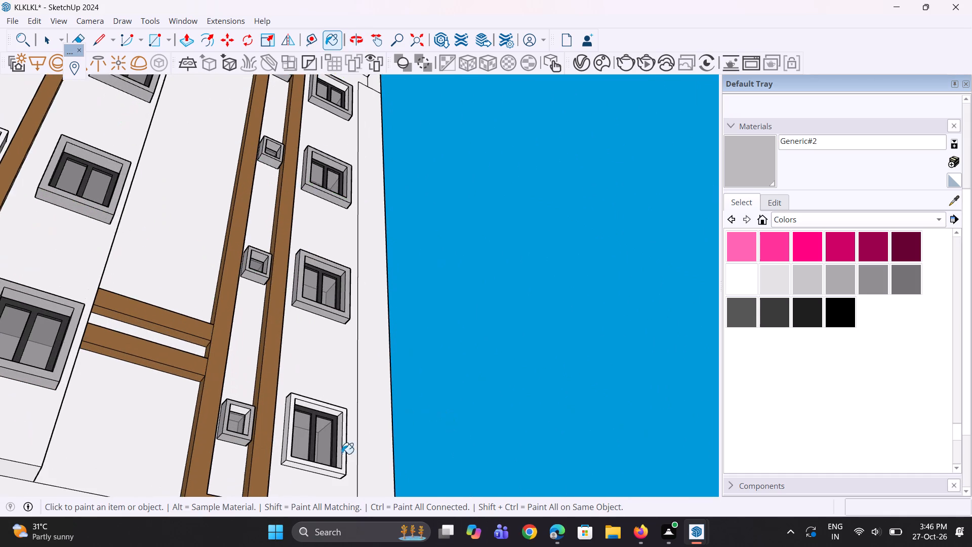
scroll(342, 454, "up", 9)
middle_click_drag(336, 466, 350, 433)
scroll(350, 433, "up", 1)
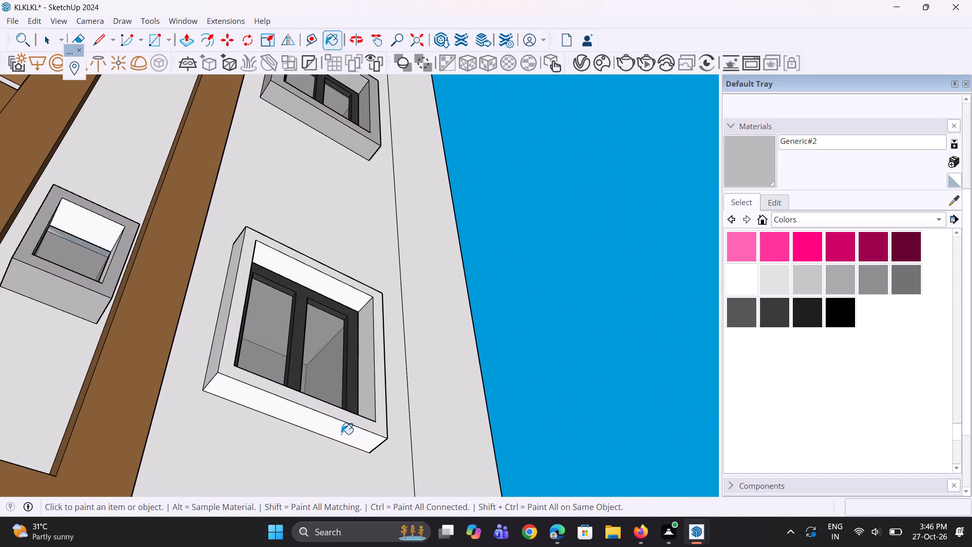
left_click(341, 434)
middle_click_drag(291, 425, 320, 451)
scroll(296, 424, "up", 3)
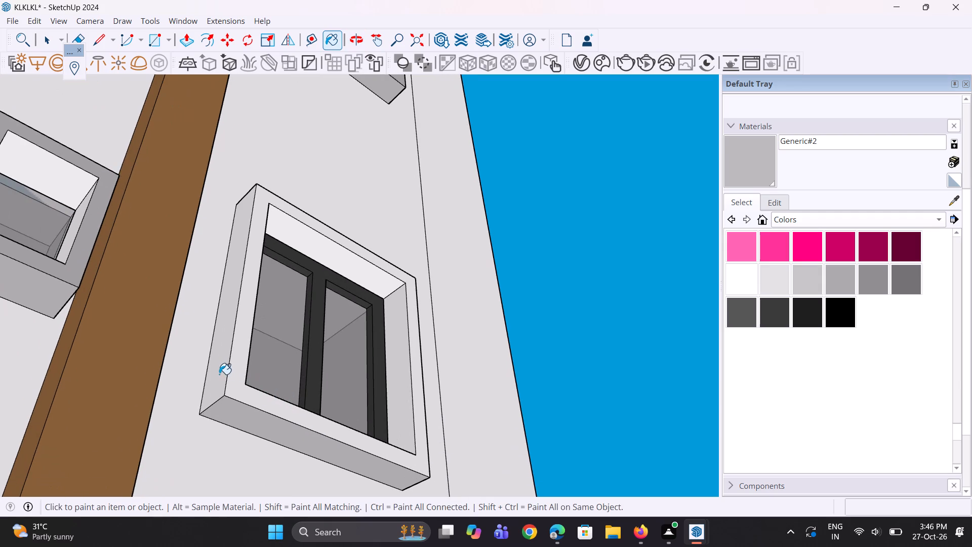
left_click(219, 374)
left_click(238, 372)
Paint the inner right, top and left reveals and the outer right side of the lowest large window frame with Generic#2.
middle_click_drag(434, 397, 402, 422)
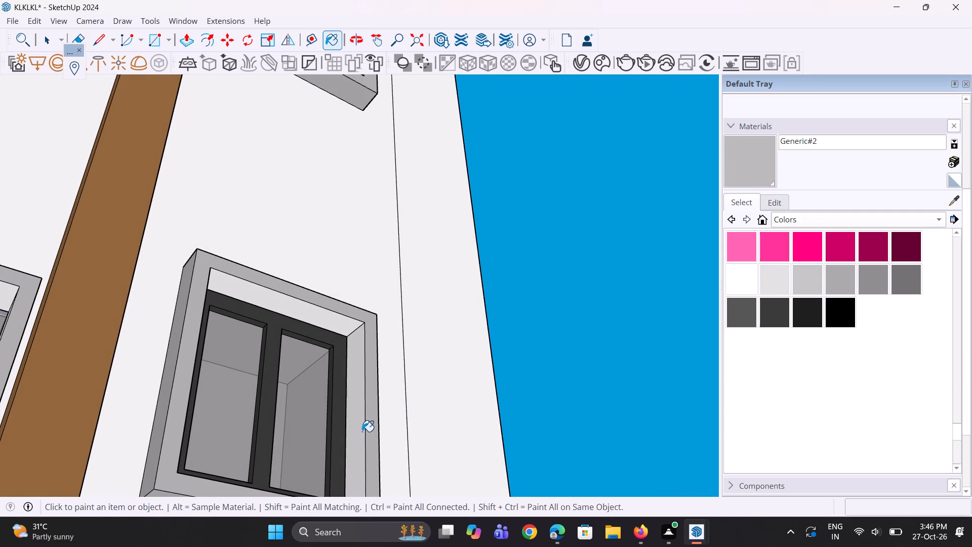
left_click(358, 433)
scroll(339, 377, "up", 2)
left_click(339, 315)
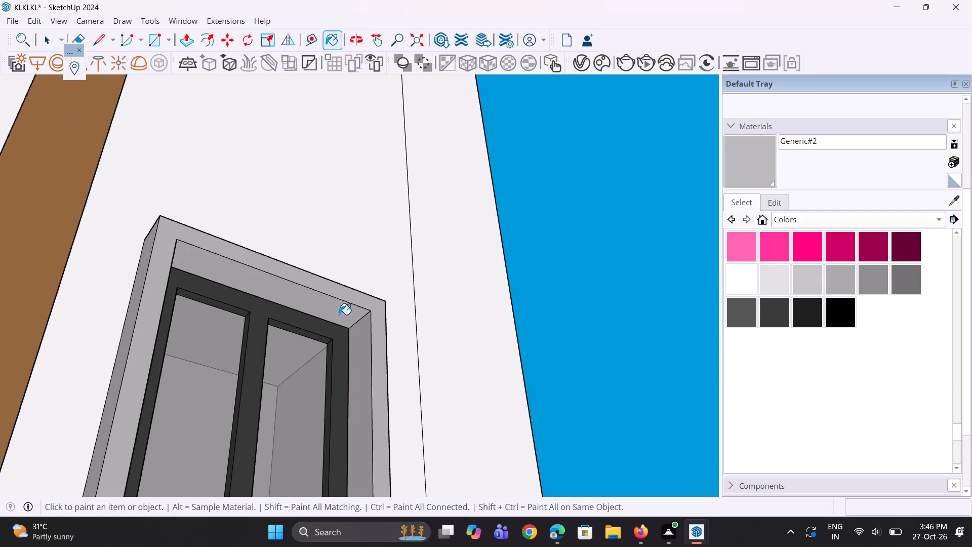
middle_click_drag(312, 317, 147, 346)
scroll(185, 293, "down", 9)
middle_click_drag(106, 353, 76, 374)
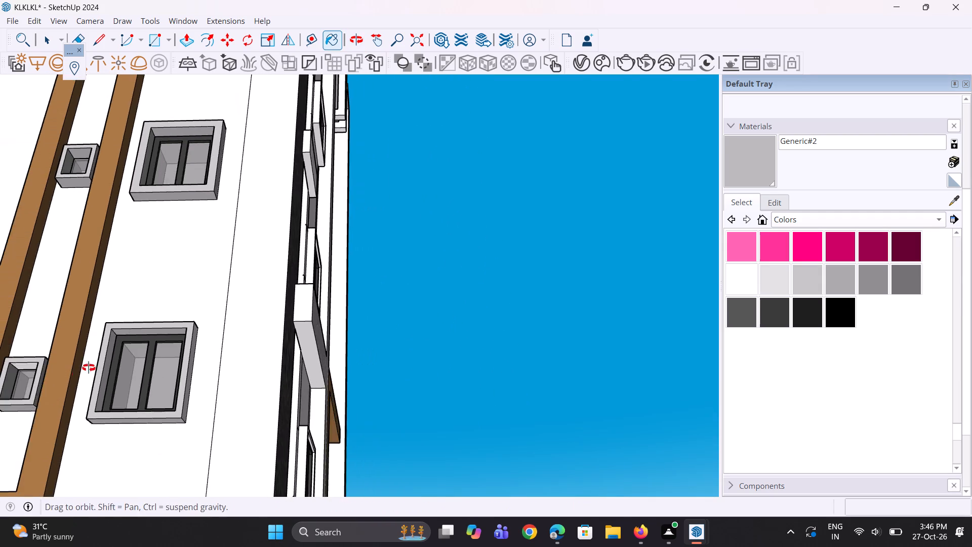
middle_click_drag(76, 374, 49, 387)
scroll(45, 413, "up", 6)
left_click(68, 437)
scroll(57, 399, "up", 1)
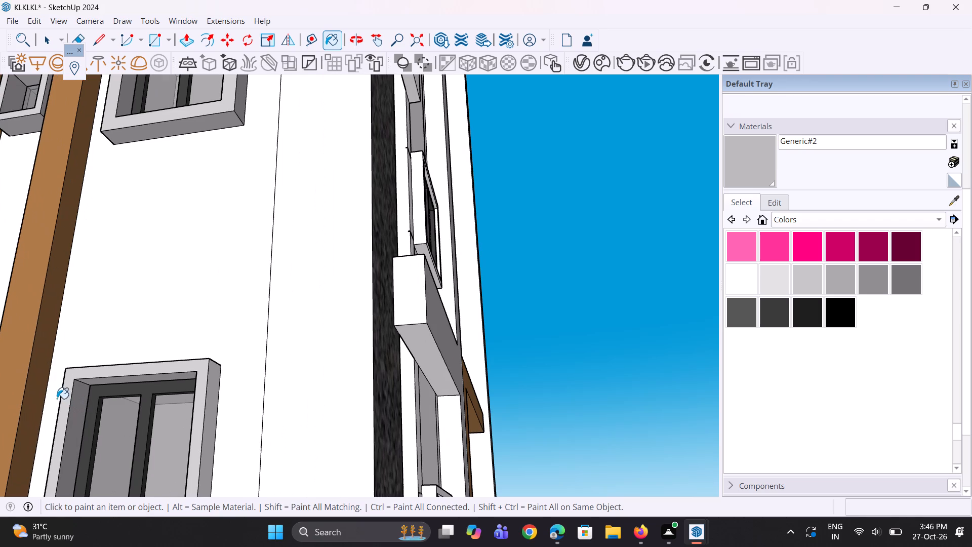
left_click(63, 401)
scroll(212, 399, "up", 2)
left_click(212, 399)
Paint the sill, top and outer left side of the lowest large window frame with Generic#2, going over its underside again.
scroll(213, 269, "up", 1)
scroll(218, 256, "down", 2)
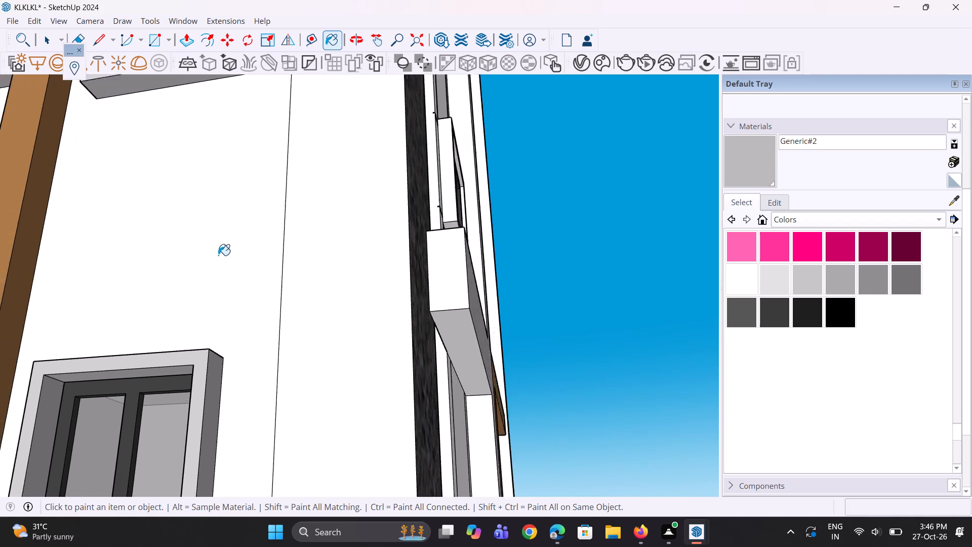
scroll(218, 255, "down", 7)
middle_click_drag(194, 277, 171, 380)
scroll(196, 307, "down", 4)
scroll(127, 484, "up", 4)
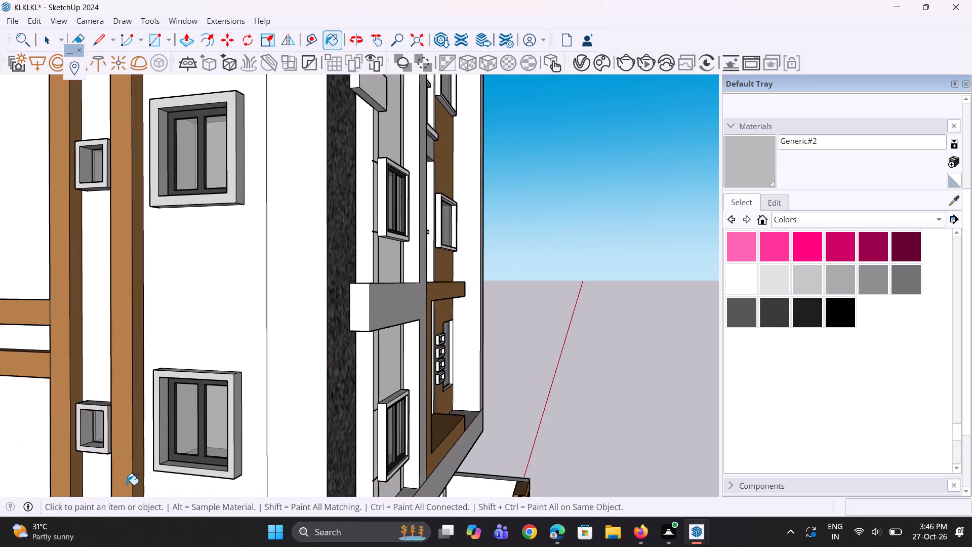
scroll(127, 485, "up", 9)
left_click(198, 454)
scroll(198, 459, "up", 3)
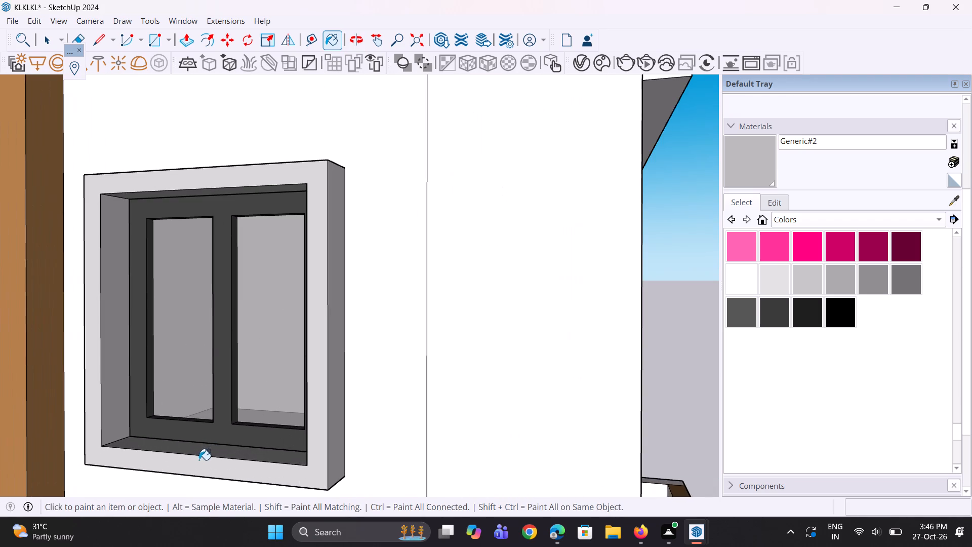
left_click(199, 460)
middle_click_drag(236, 356, 237, 450)
scroll(252, 339, "up", 3)
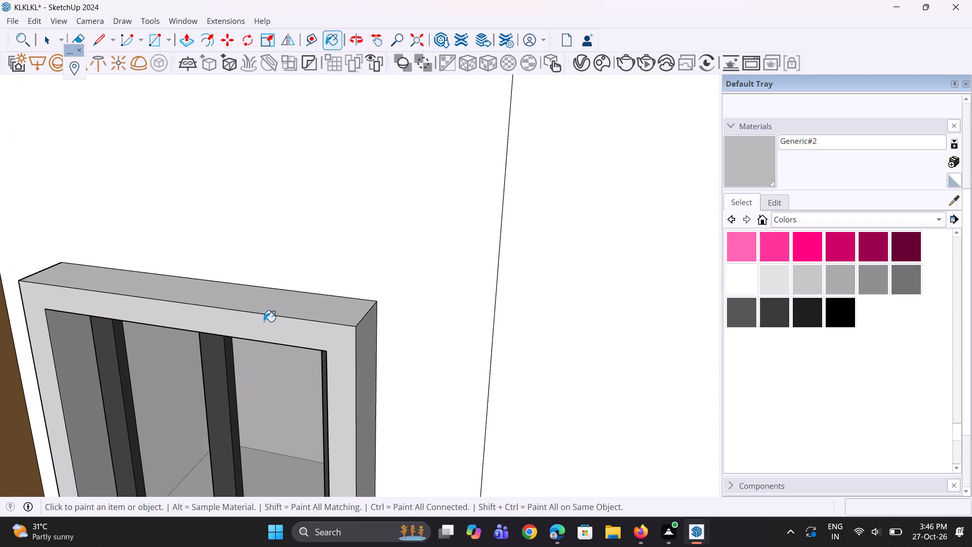
left_click(280, 310)
middle_click_drag(184, 355, 451, 306)
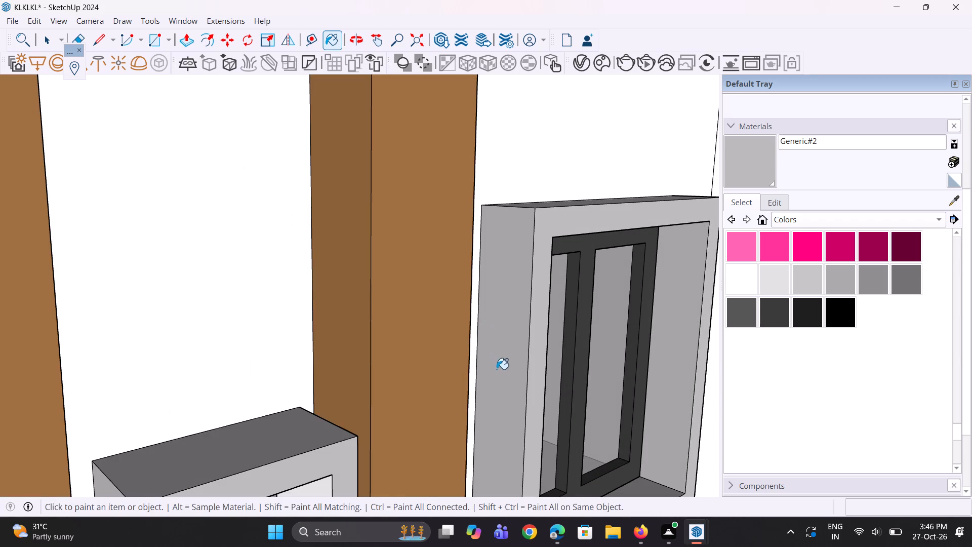
left_click(497, 369)
middle_click_drag(495, 405, 358, 144)
scroll(344, 183, "down", 7)
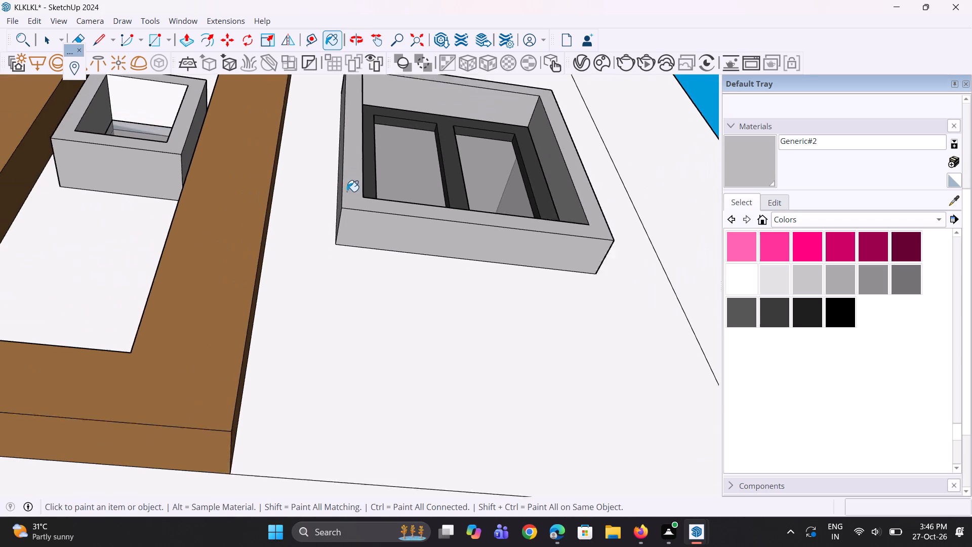
scroll(347, 191, "down", 1)
left_click(408, 227)
Paint the underside, front and outer left side of the lowest small window frame in the facade's left column with Generic#2.
scroll(412, 236, "down", 12)
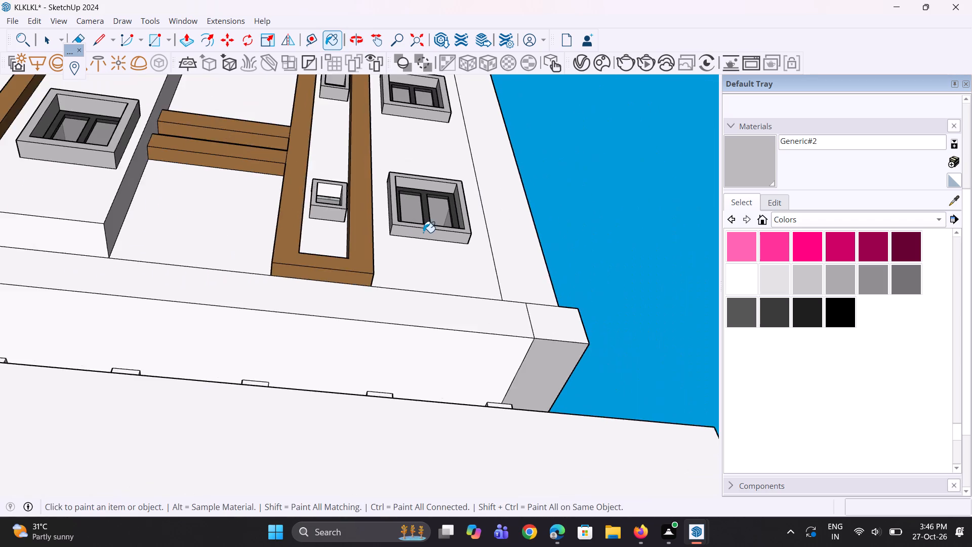
scroll(423, 232, "down", 5)
middle_click_drag(415, 239, 414, 337)
scroll(419, 338, "down", 6)
scroll(178, 242, "up", 5)
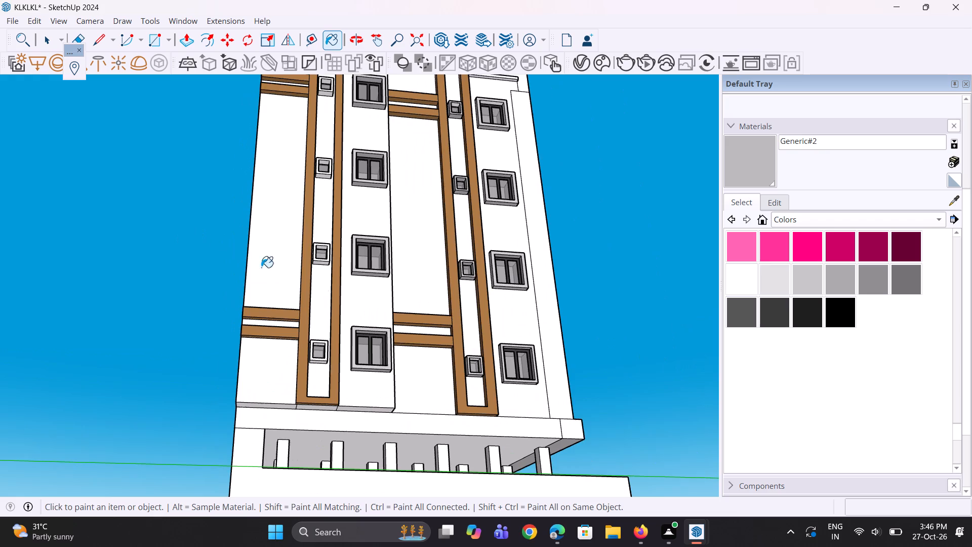
scroll(261, 267, "up", 8)
scroll(316, 385, "up", 10)
middle_click_drag(315, 415, 329, 368)
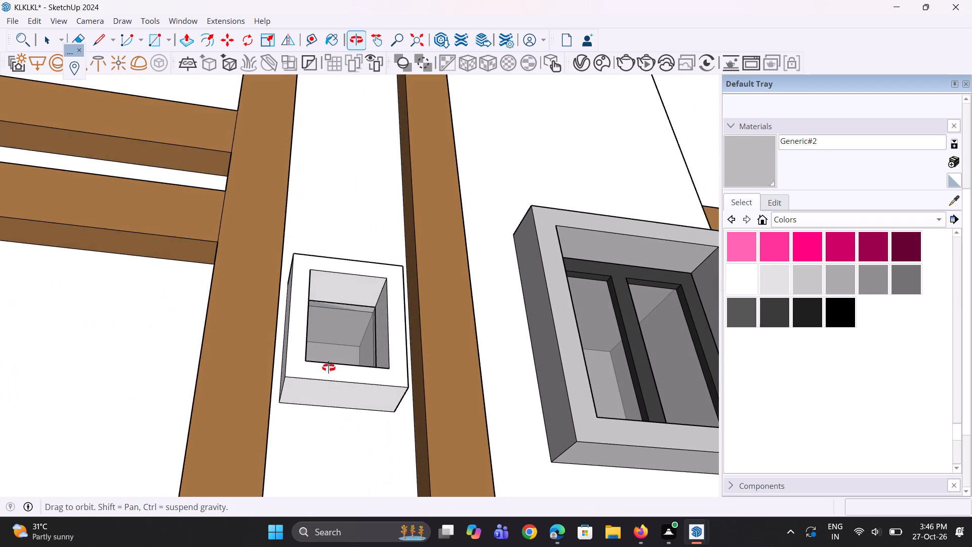
middle_click_drag(329, 368, 329, 367)
left_click(327, 386)
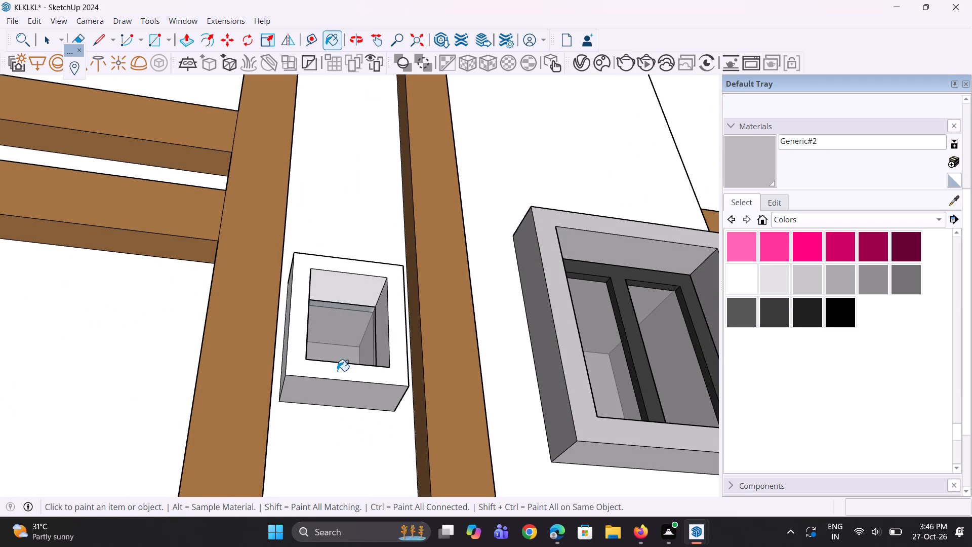
left_click(337, 371)
scroll(266, 376, "up", 1)
middle_click_drag(265, 376, 313, 423)
scroll(316, 397, "up", 3)
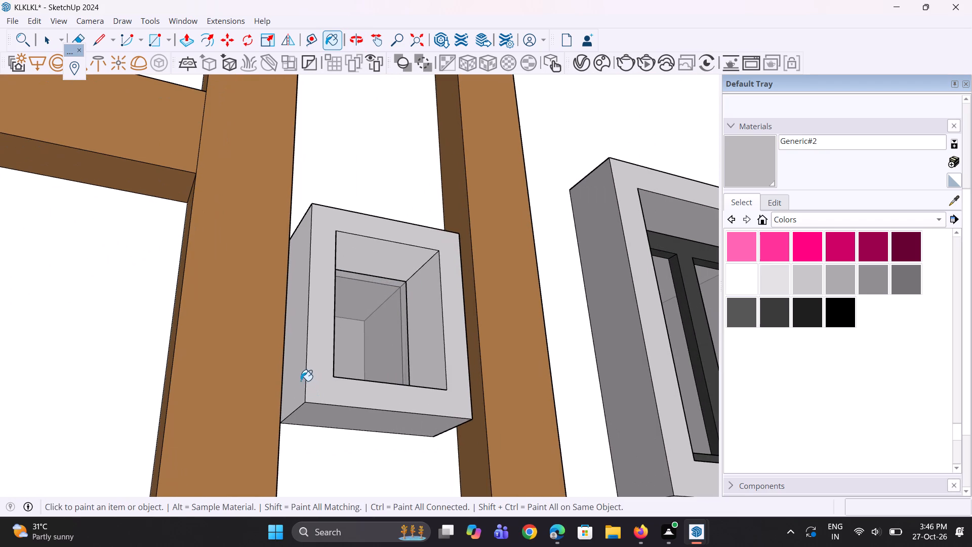
left_click(300, 380)
Paint the top, outer right side and inner left reveal of the left column's lowest small window frame with Generic#2, going over its front.
scroll(296, 383, "down", 4)
middle_click_drag(371, 245, 320, 421)
scroll(320, 415, "down", 1)
left_click(343, 335)
middle_click_drag(383, 377, 262, 323)
scroll(340, 378, "up", 3)
left_click(349, 390)
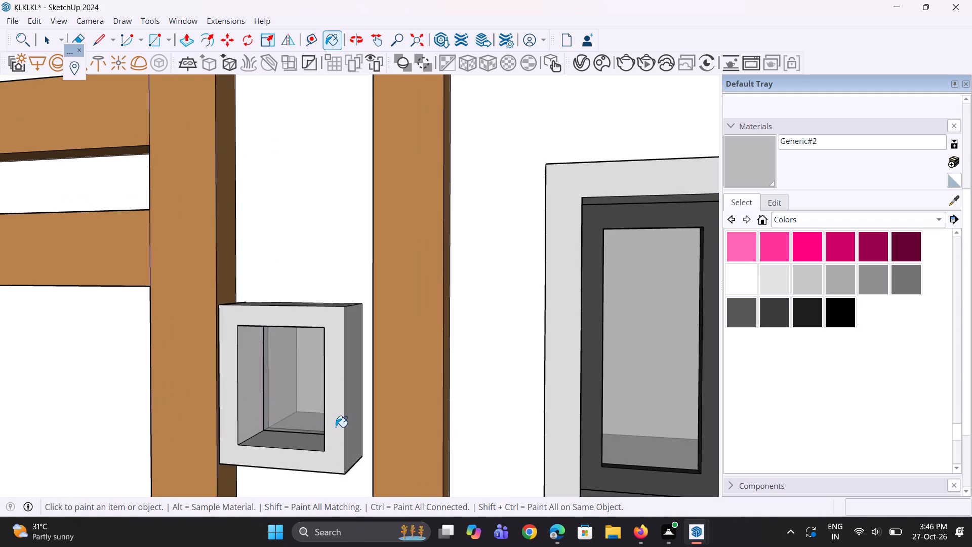
left_click(336, 427)
left_click(240, 412)
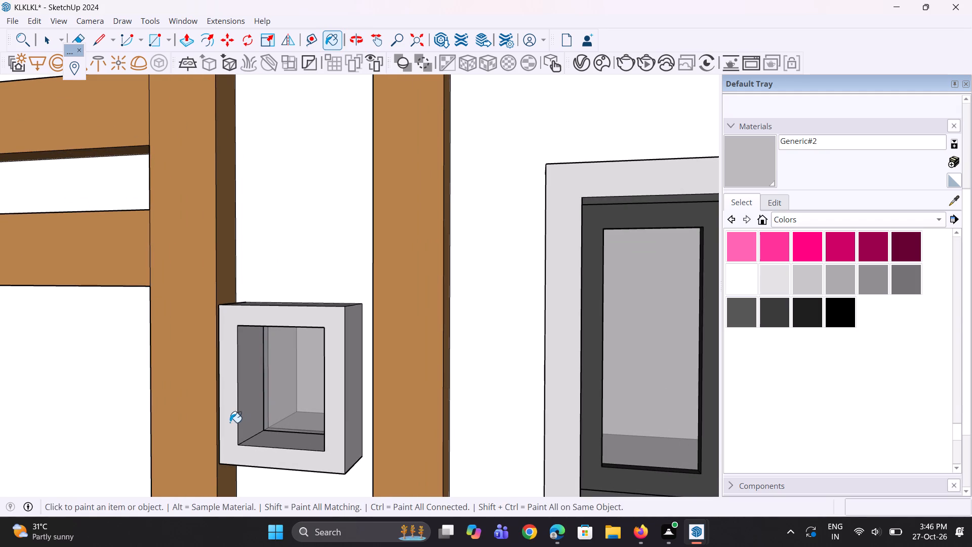
double_click(228, 423)
Paint the inner top and right reveals and sill of the left column's lowest small window frame with Generic#2, going over its underside.
middle_click_drag(291, 417, 414, 305)
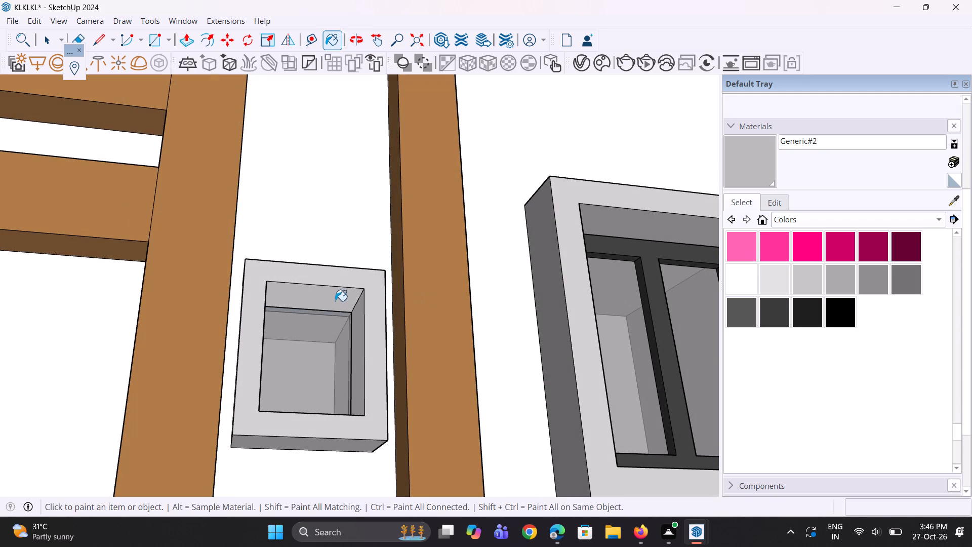
left_click(335, 301)
middle_click_drag(335, 303, 385, 369)
left_click(376, 375)
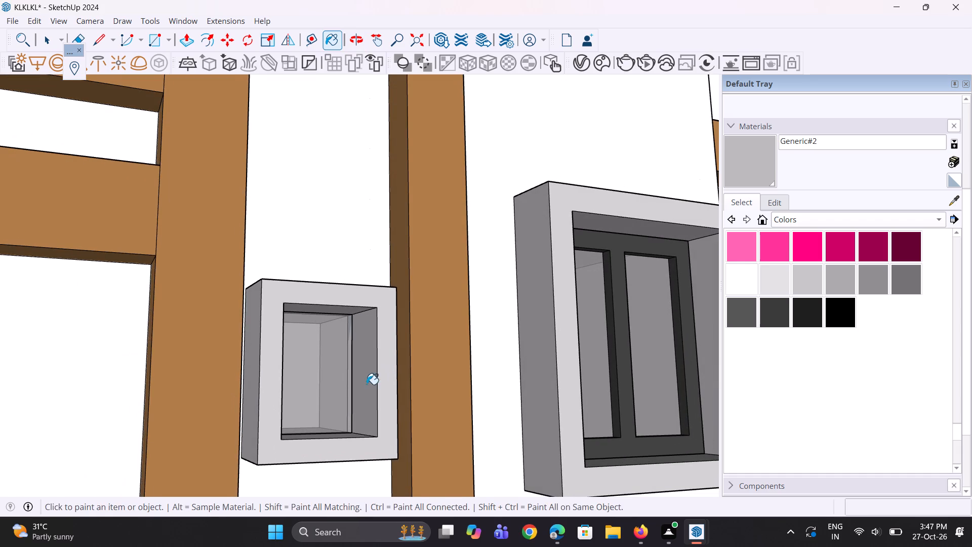
middle_click_drag(363, 389, 349, 438)
left_click(334, 449)
left_click(274, 463)
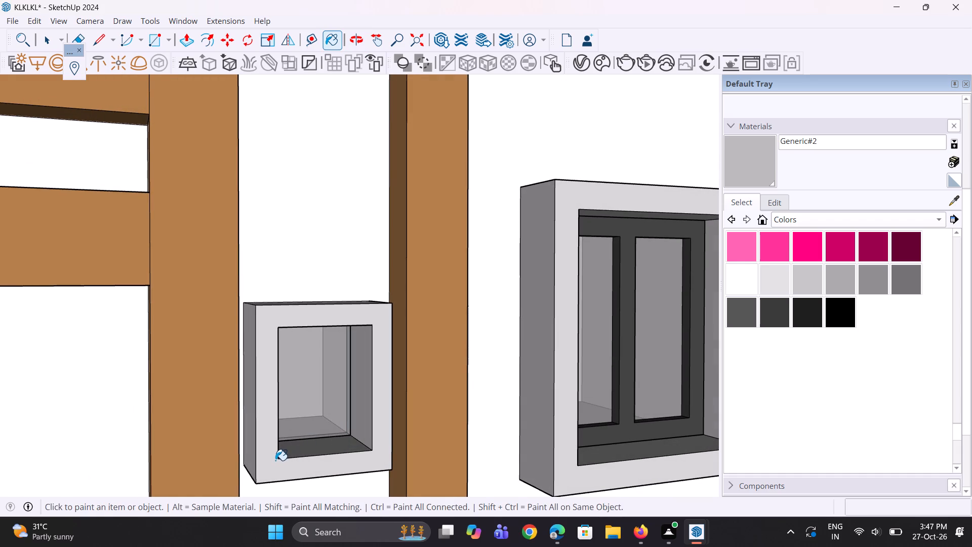
scroll(275, 459, "down", 9)
middle_click_drag(283, 435, 308, 288)
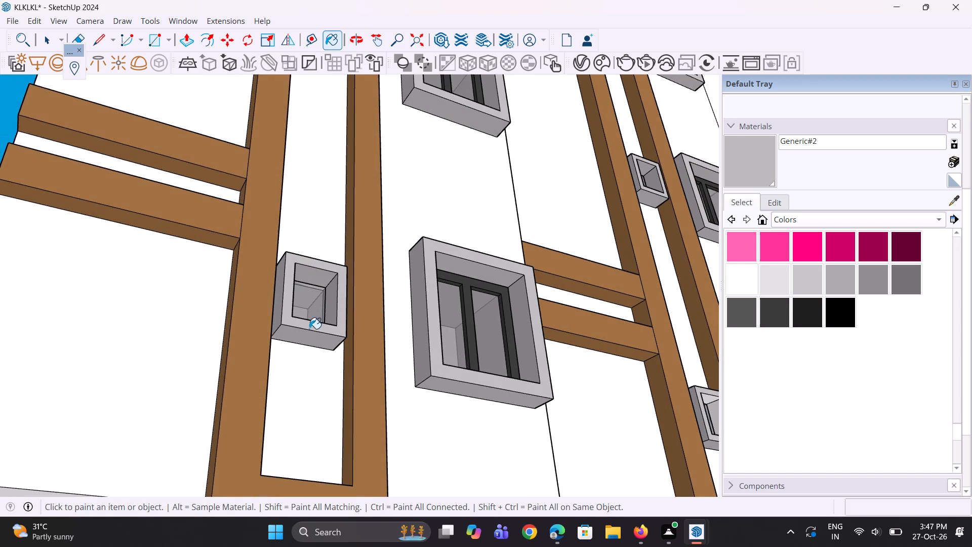
left_click(315, 337)
Paint the top, front and outer left side of the left column's second-lowest small window frame with Generic#2.
middle_click_drag(312, 321, 262, 470)
scroll(250, 372, "down", 2)
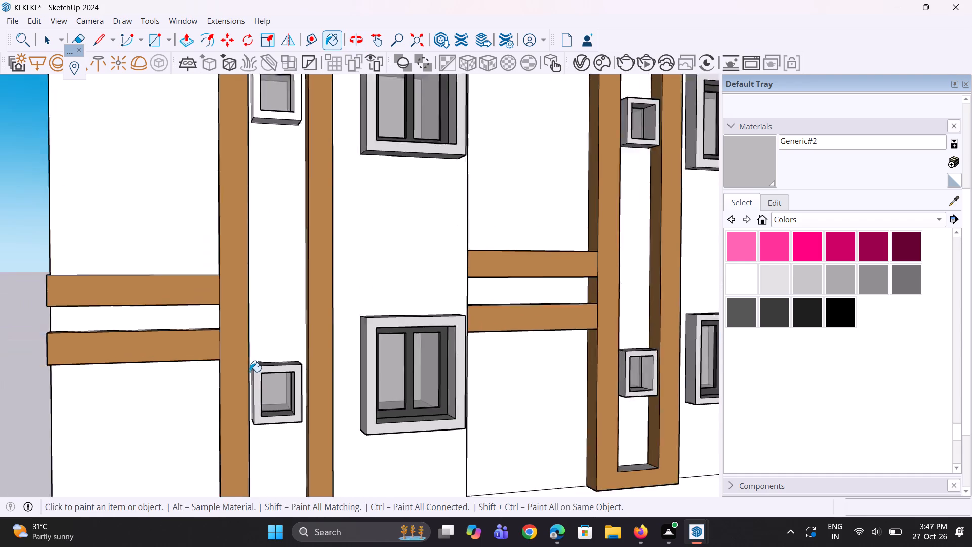
scroll(250, 372, "down", 9)
scroll(266, 183, "up", 18)
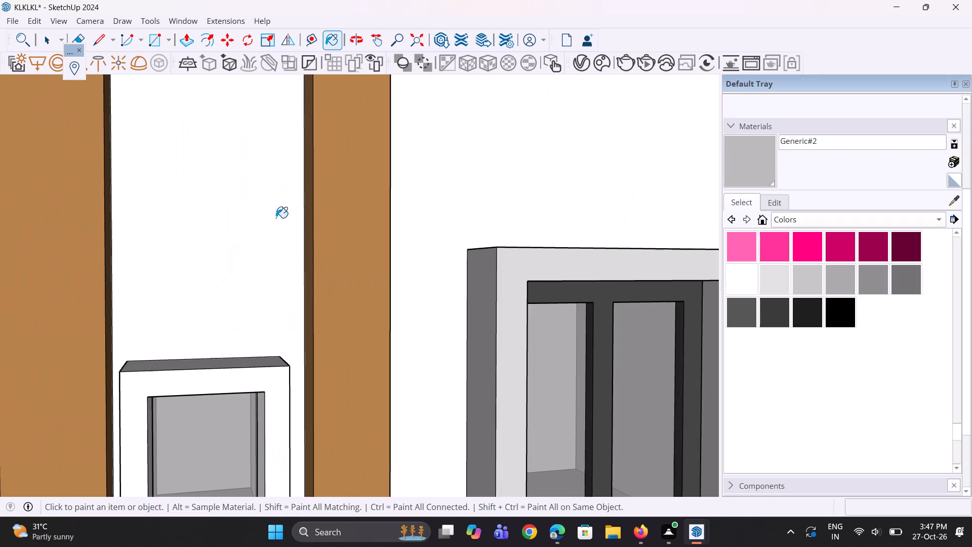
left_click(218, 363)
left_click(215, 376)
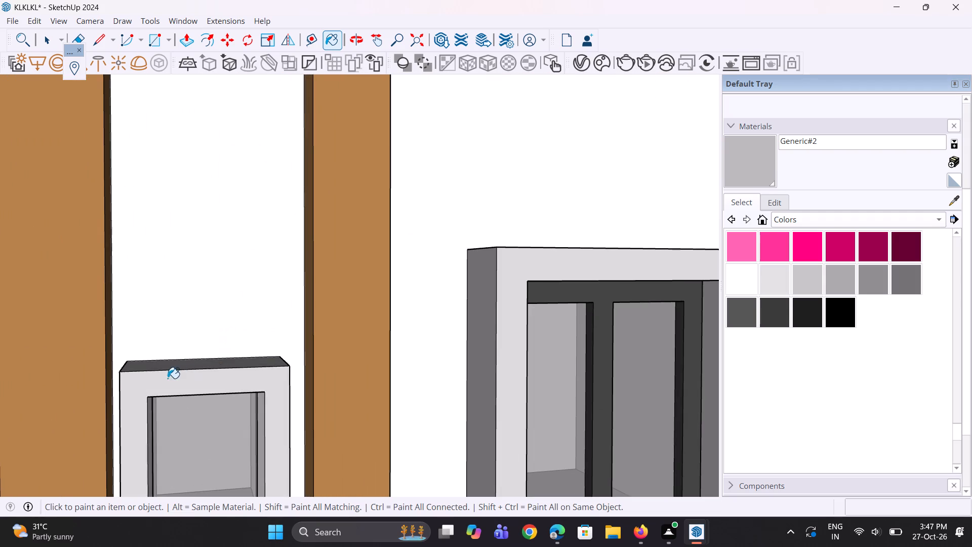
middle_click_drag(170, 378, 283, 325)
left_click(166, 366)
Paint the outer right side, sill and inner right reveal of the left column's second-lowest small window frame with Generic#2.
scroll(247, 362, "down", 3)
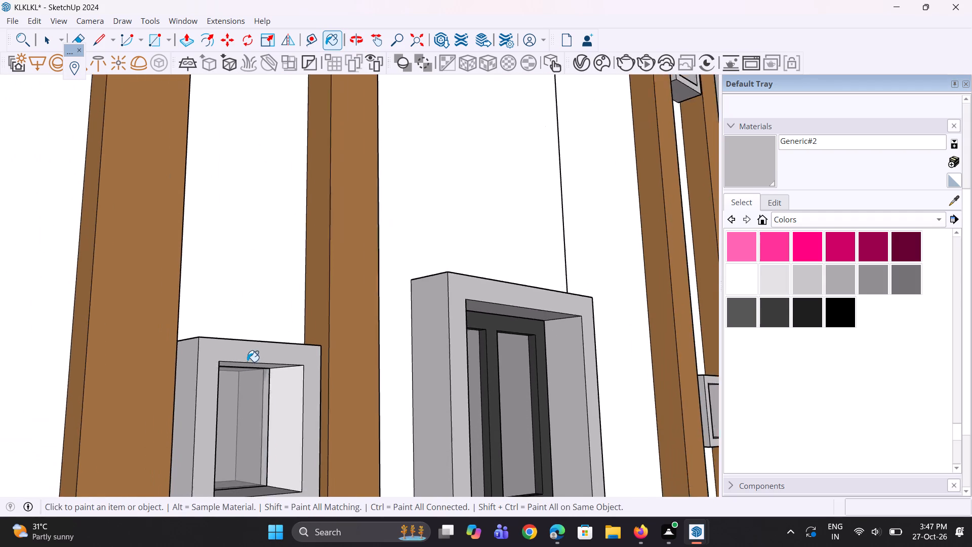
scroll(247, 362, "down", 7)
middle_click_drag(308, 399, 137, 415)
scroll(140, 404, "up", 4)
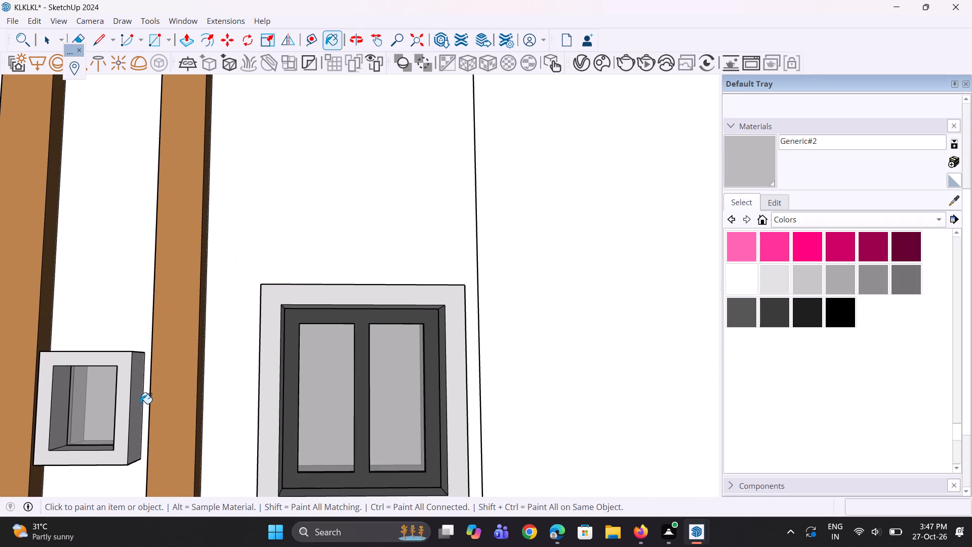
left_click(141, 398)
middle_click_drag(52, 422, 114, 454)
left_click(103, 461)
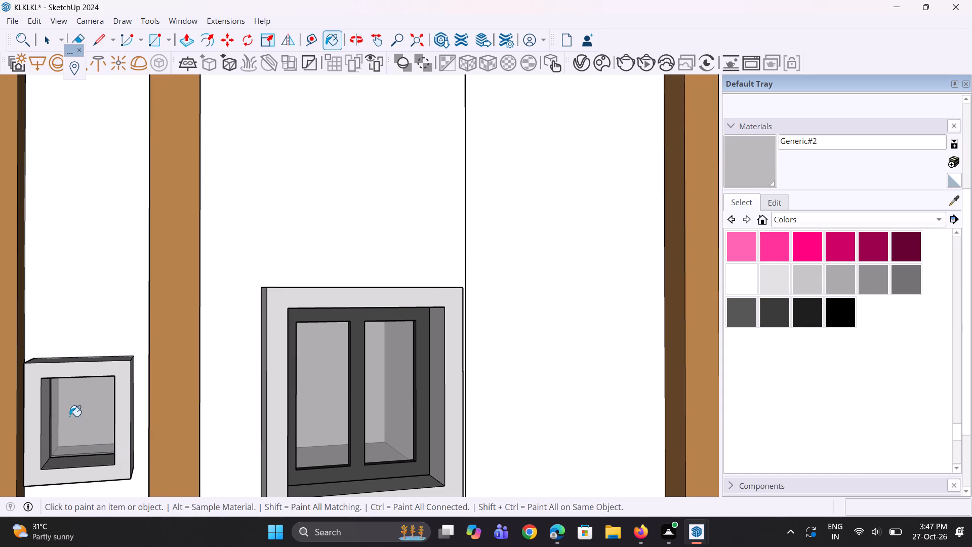
middle_click_drag(52, 414, 178, 395)
left_click(138, 417)
Paint the inner top and inner left reveals of the left column's second-lowest small window frame with Generic#2.
scroll(137, 418, "down", 6)
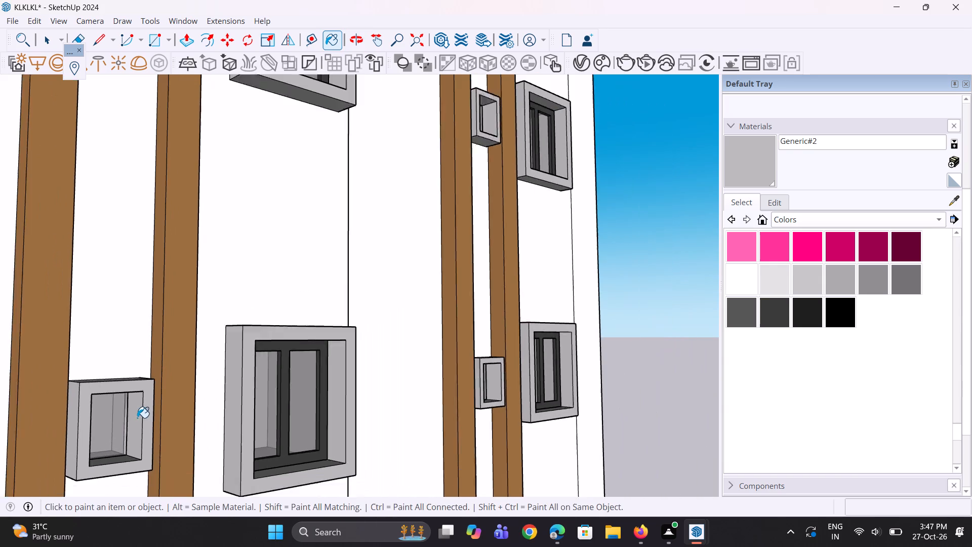
middle_click_drag(136, 419, 44, 328)
scroll(40, 313, "up", 2)
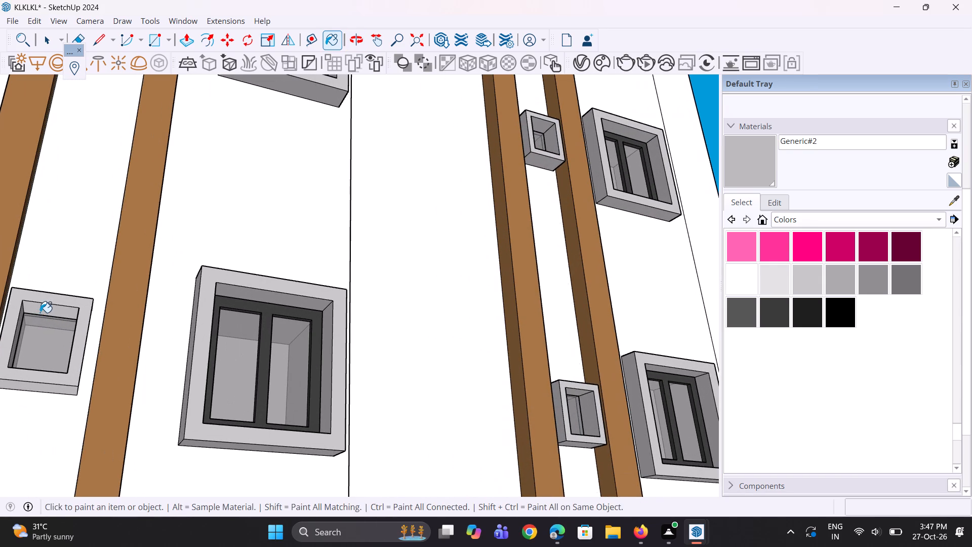
left_click(40, 312)
scroll(226, 387, "down", 6)
scroll(277, 381, "down", 10)
middle_click_drag(156, 353, 0, 384)
scroll(99, 416, "up", 4)
scroll(182, 407, "up", 13)
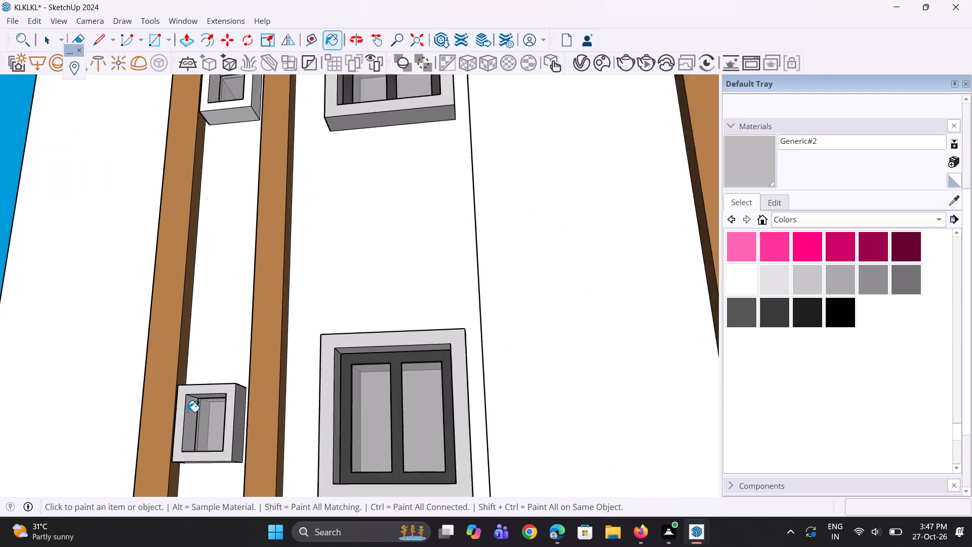
left_click(187, 415)
Paint the underside of the left column's second-lowest small window frame with Generic#2.
scroll(200, 456, "up", 1)
middle_click_drag(200, 456, 220, 378)
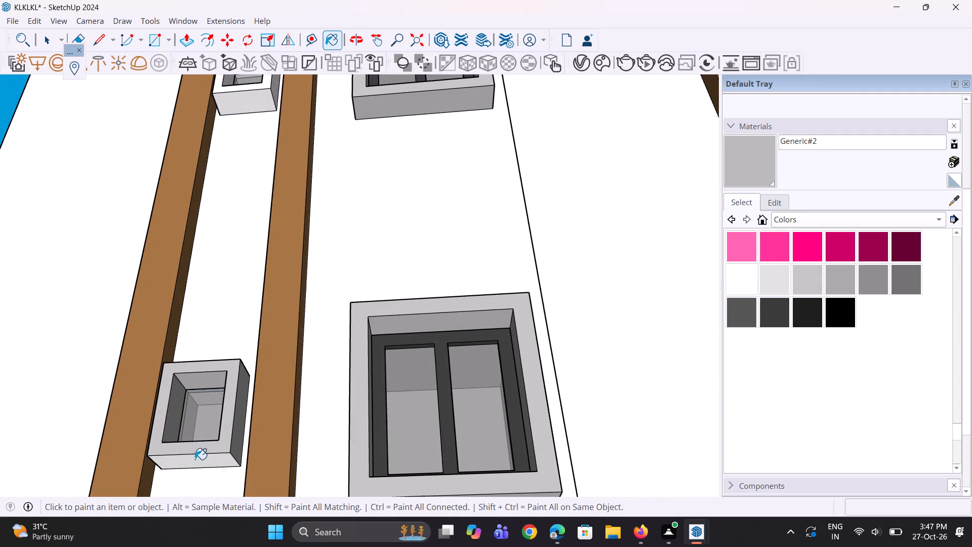
left_click(195, 459)
Paint the underside, outer right side and front of the left column's third-lowest small window frame with Generic#2.
scroll(296, 456, "down", 8)
scroll(301, 277, "up", 3)
scroll(266, 183, "up", 12)
scroll(274, 398, "down", 4)
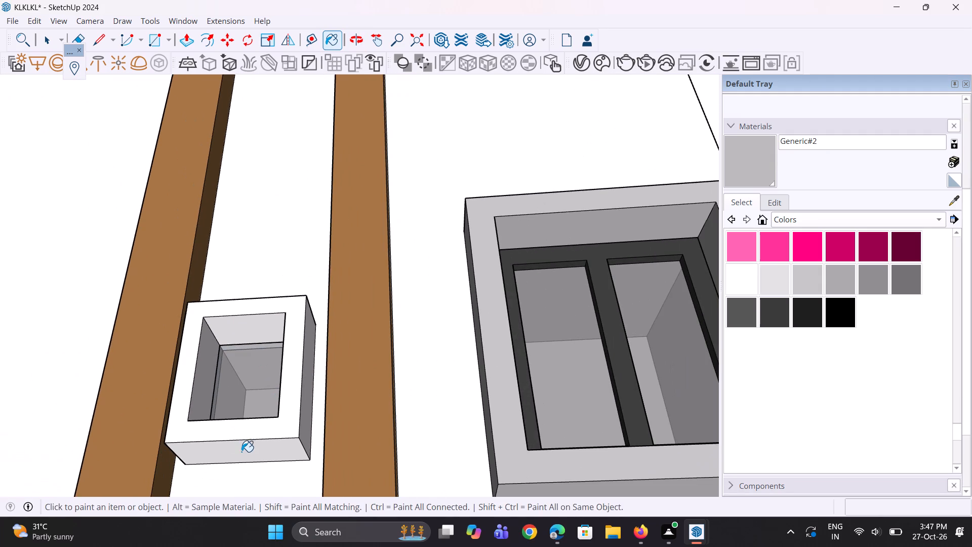
left_click(241, 452)
left_click(304, 421)
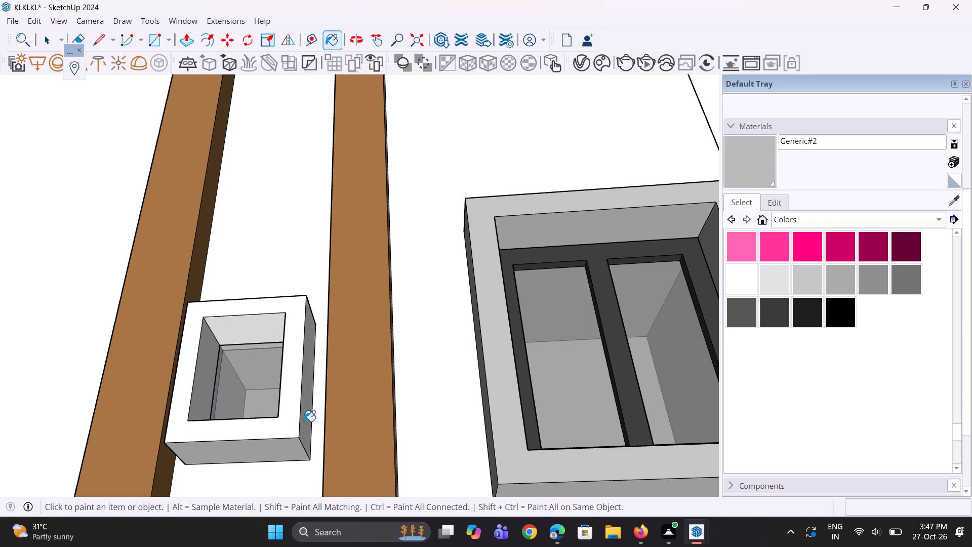
left_click(293, 413)
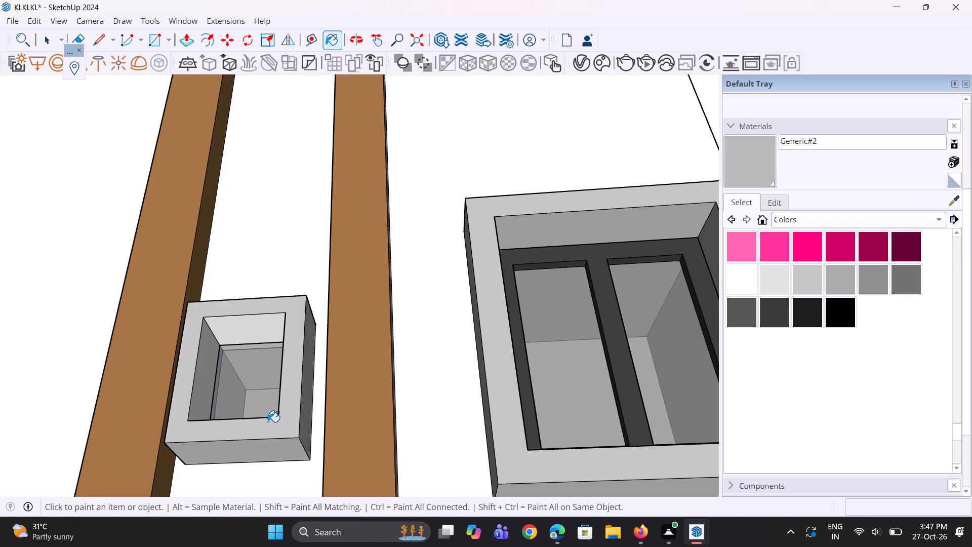
Paint the outer left side and the inner right and top reveals of the third-lowest small window frame with Generic#2.
middle_click_drag(253, 424, 444, 472)
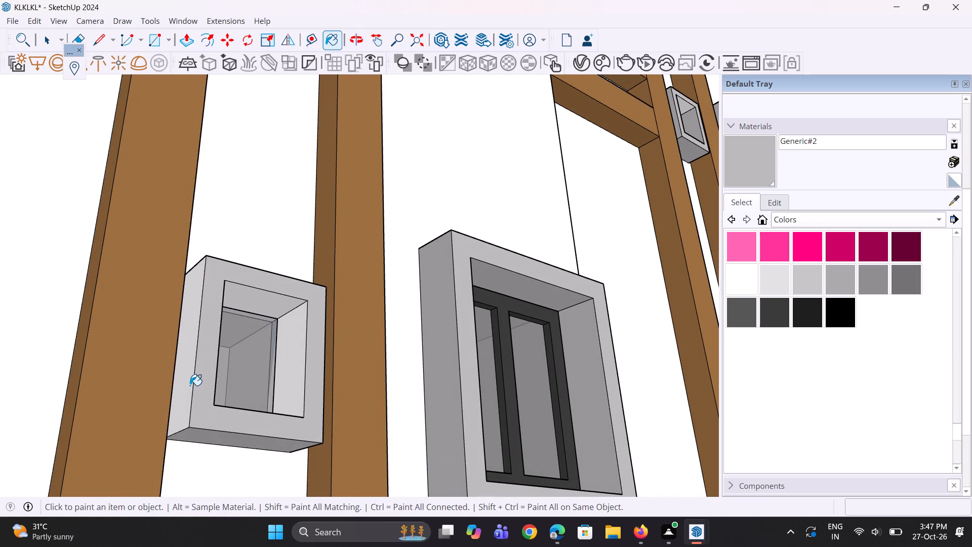
left_click(190, 385)
left_click(289, 381)
middle_click_drag(276, 374, 264, 358)
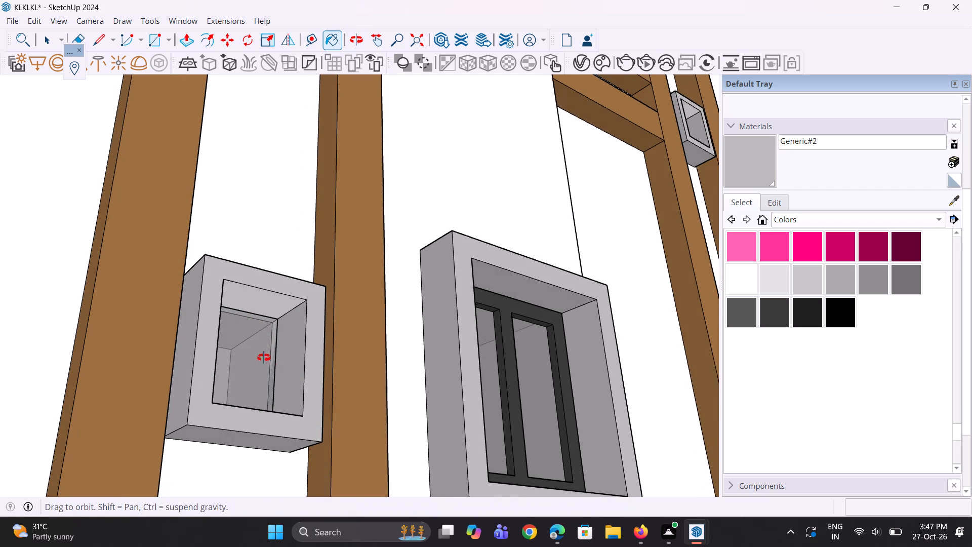
middle_click_drag(264, 358, 240, 323)
left_click(244, 302)
Paint the inner left reveal, sill and top of the left column's third-lowest small window frame with Generic#2.
middle_click_drag(299, 325, 84, 405)
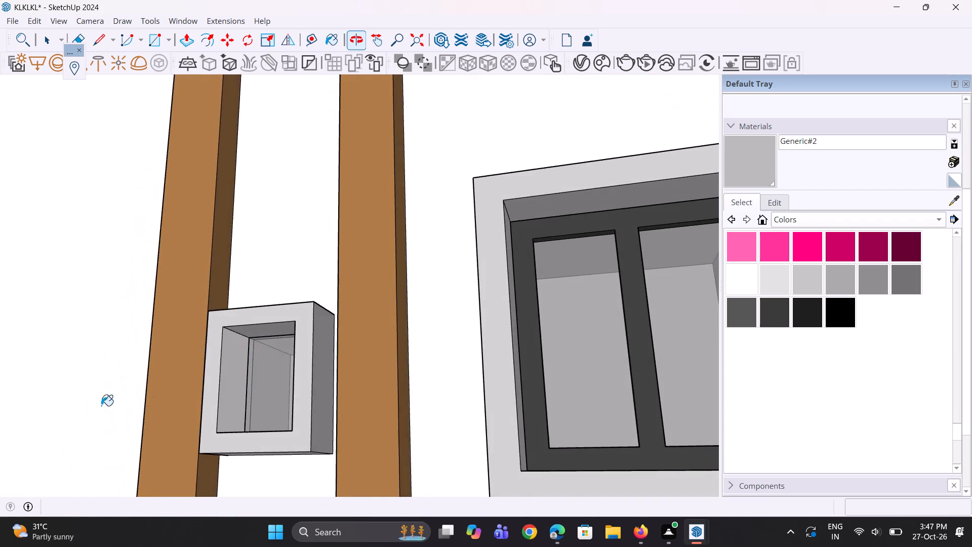
scroll(181, 405, "up", 2)
left_click(242, 374)
scroll(249, 359, "down", 5)
middle_click_drag(245, 377, 226, 490)
scroll(246, 423, "up", 3)
left_click(277, 388)
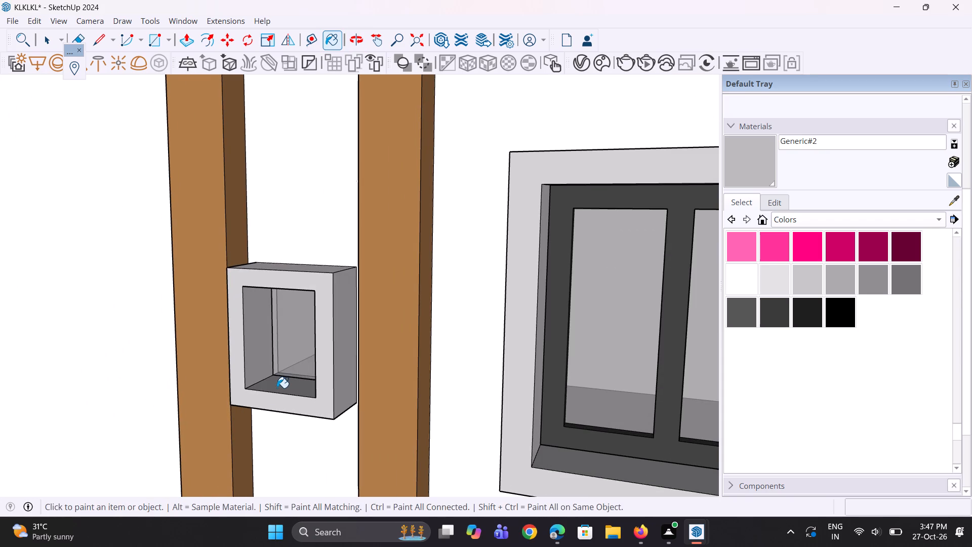
middle_click_drag(274, 340, 307, 440)
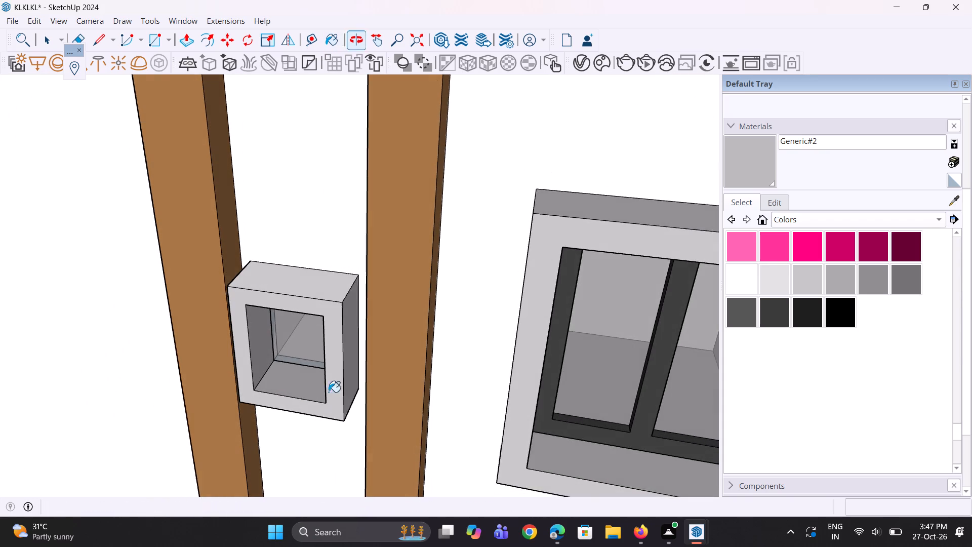
scroll(338, 290, "up", 2)
left_click(322, 287)
scroll(337, 320, "up", 1)
left_click(337, 320)
scroll(257, 331, "up", 1)
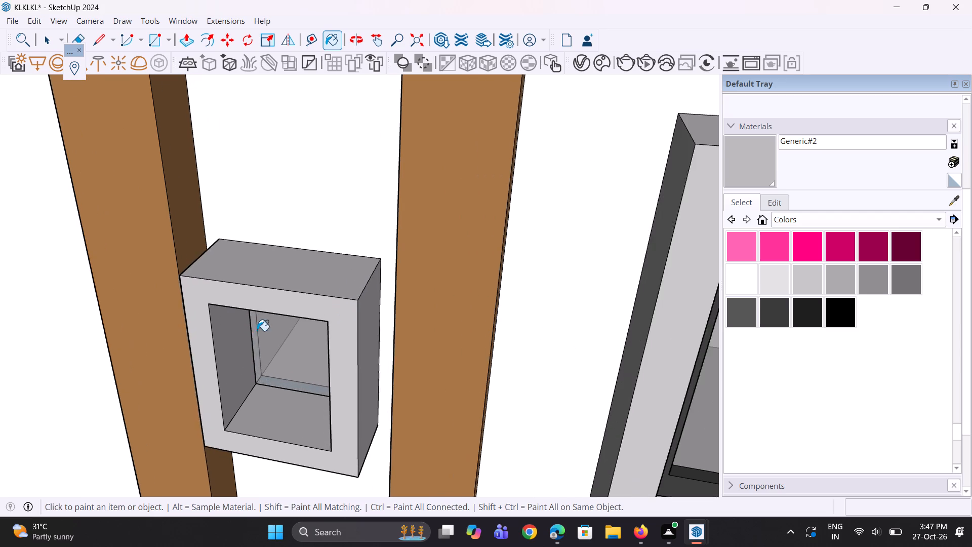
Go over the outer left side, front, underside and inner top reveal of the third-lowest small window frame with Generic#2.
middle_click_drag(257, 331, 465, 296)
scroll(346, 358, "up", 2)
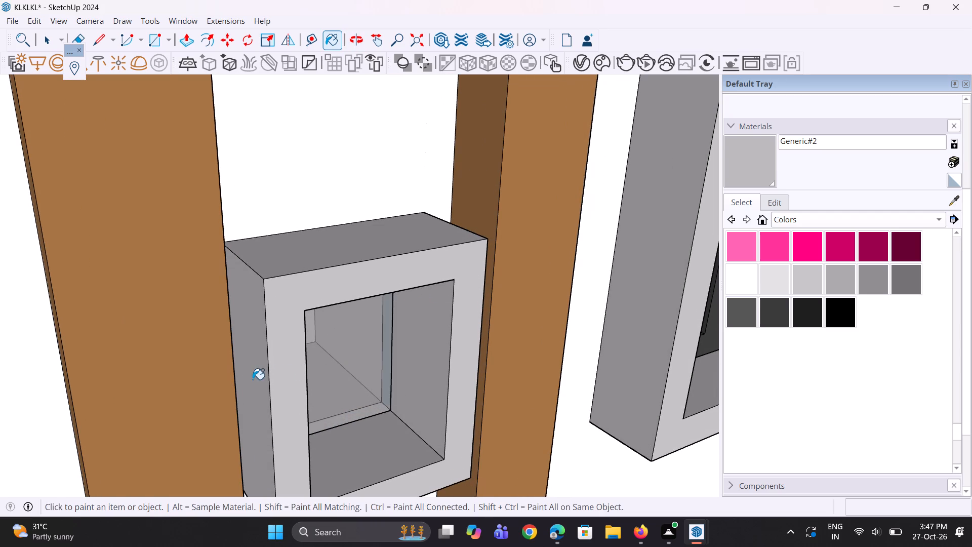
left_click(252, 379)
left_click(291, 405)
scroll(292, 405, "down", 4)
middle_click_drag(307, 413, 351, 85)
scroll(312, 404, "up", 1)
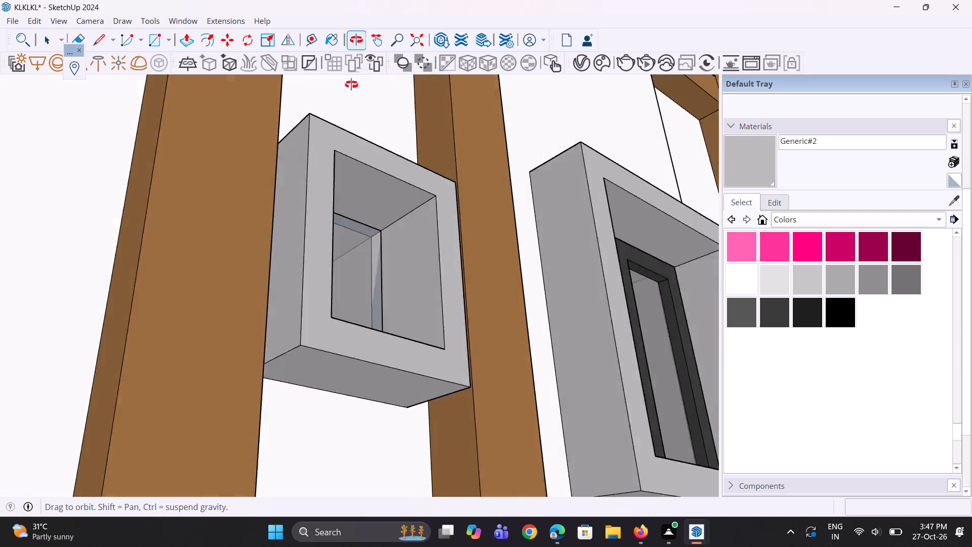
middle_click_drag(351, 85, 351, 68)
left_click(361, 234)
scroll(350, 248, "down", 5)
double_click(356, 242)
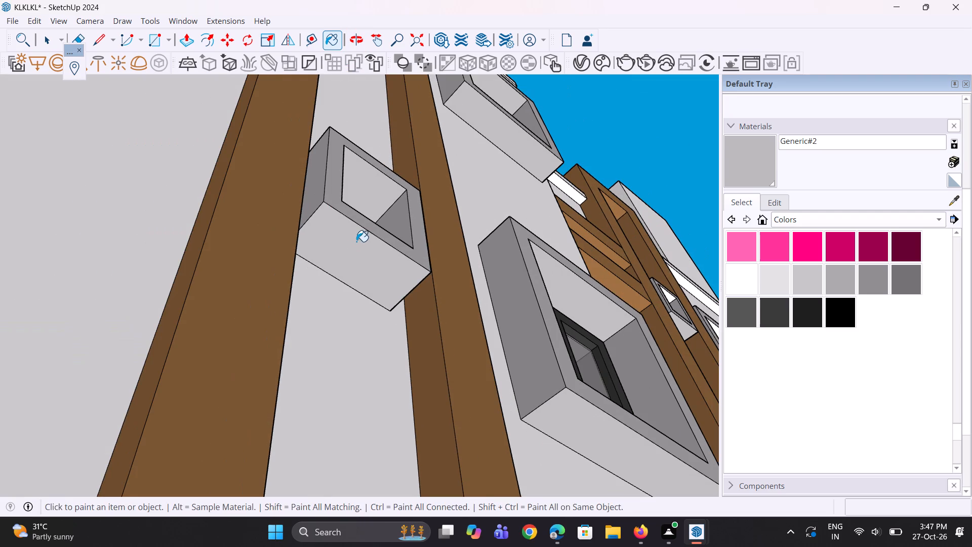
left_click(385, 183)
Paint the front and outer left side of the left column's topmost small window frame with Generic#2.
middle_click_drag(384, 183, 301, 303)
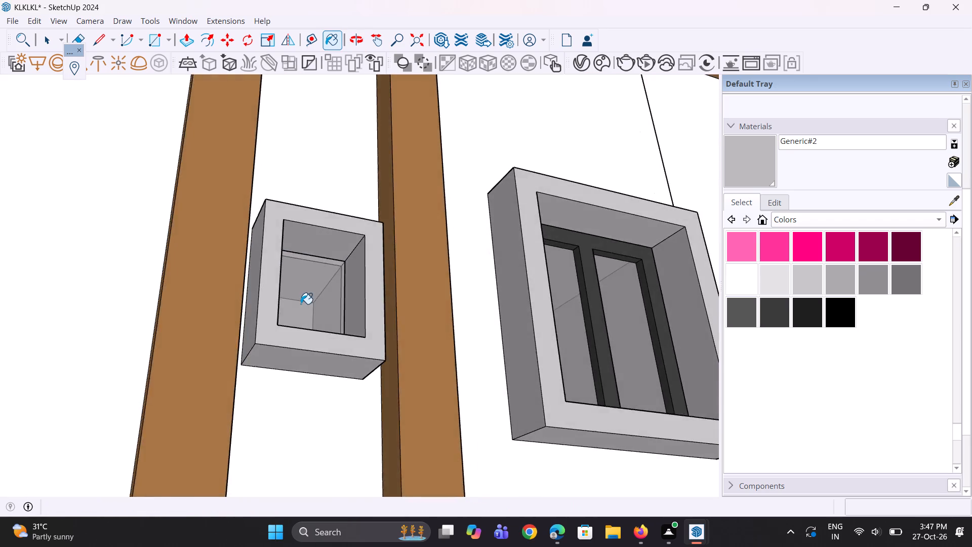
scroll(301, 303, "down", 11)
middle_click_drag(327, 284, 294, 365)
scroll(294, 365, "down", 5)
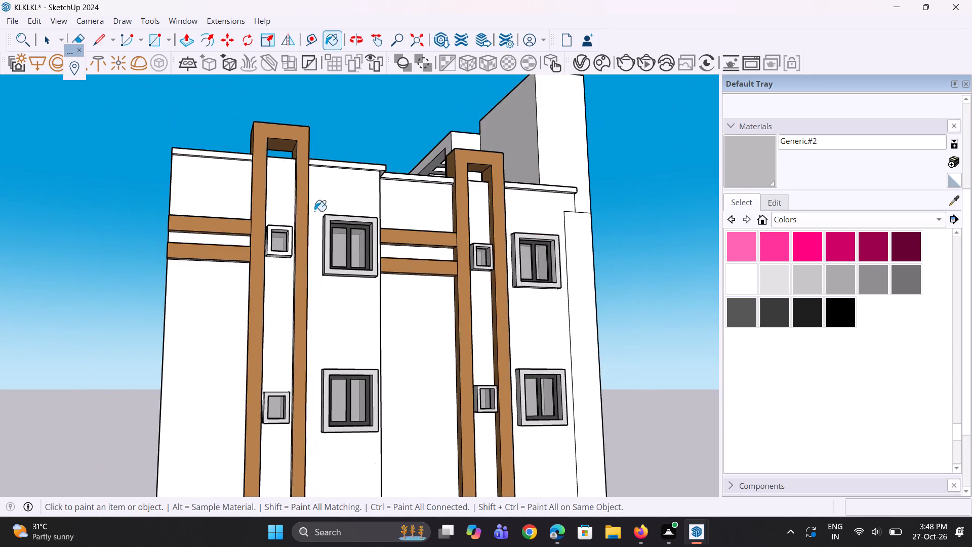
scroll(310, 188, "up", 18)
left_click(229, 292)
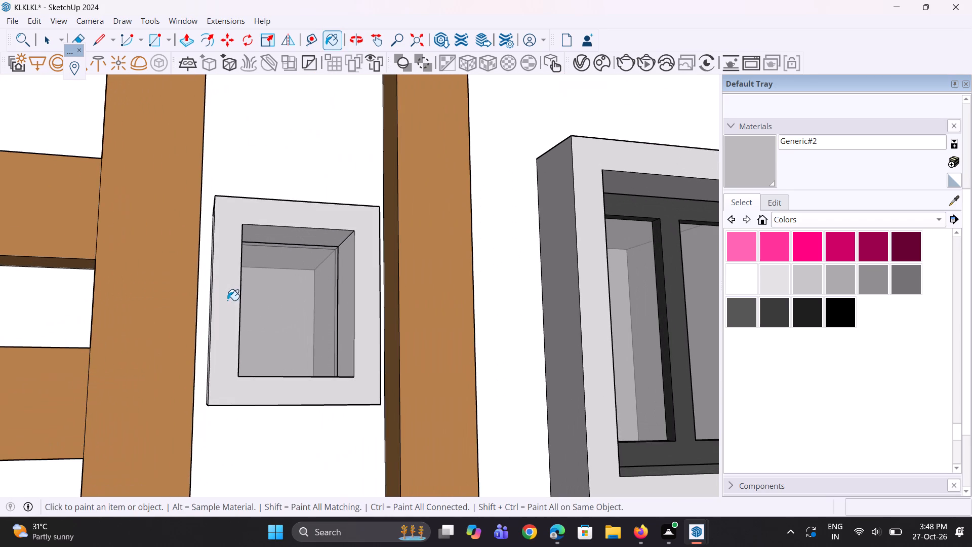
middle_click_drag(227, 301, 268, 308)
scroll(237, 310, "up", 5)
left_click(217, 311)
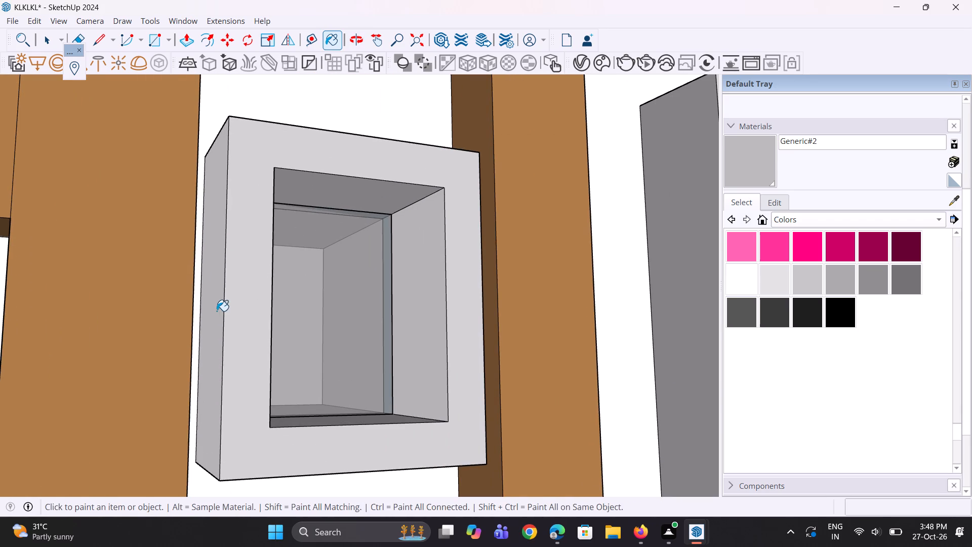
Paint the inner right, top and left reveals and the sill of the left column's topmost small window frame with Generic#2.
scroll(223, 292, "down", 4)
middle_click_drag(348, 306, 295, 331)
left_click(348, 343)
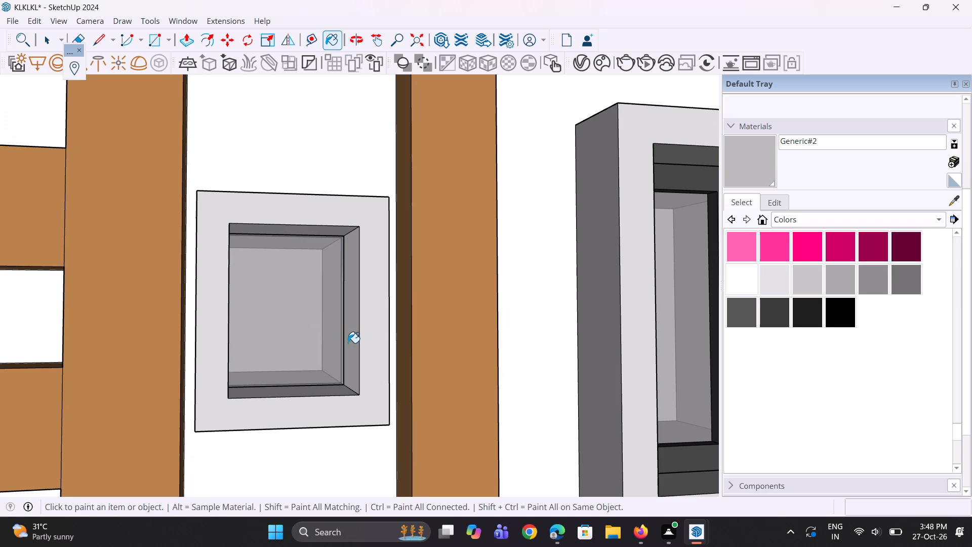
middle_click_drag(348, 343, 325, 306)
left_click(306, 237)
middle_click_drag(282, 271, 197, 288)
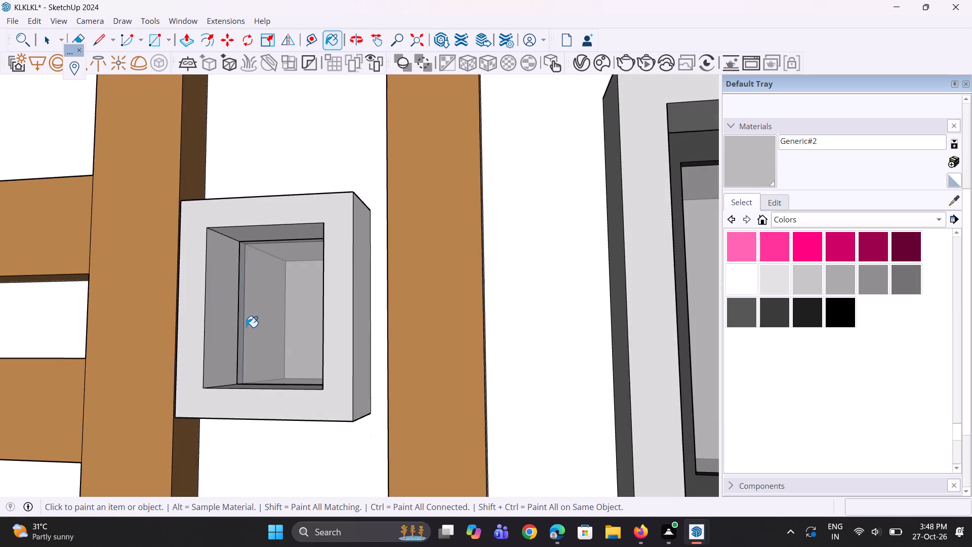
scroll(246, 327, "up", 2)
left_click(215, 327)
left_click(231, 398)
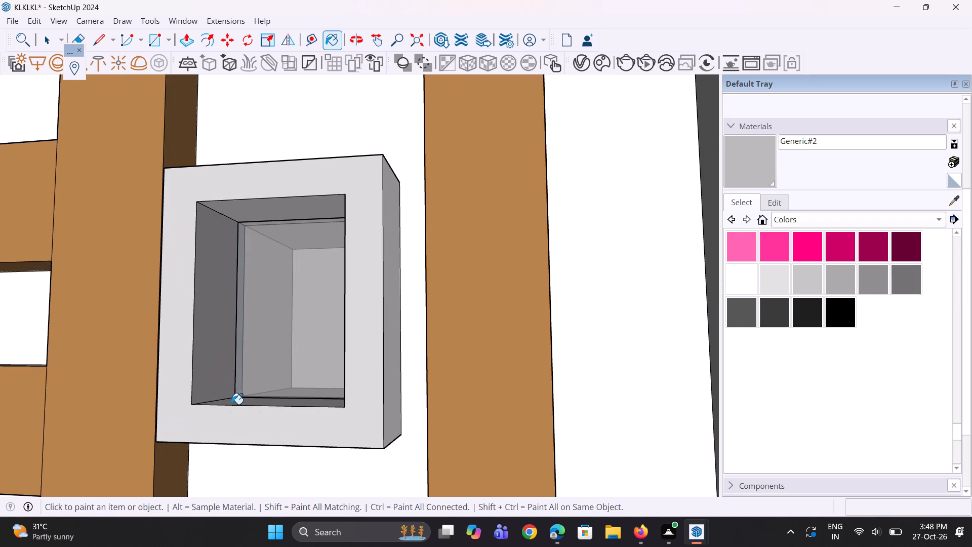
left_click(228, 424)
Paint the outer right side, top and underside of the left column's topmost small window frame with Generic#2.
scroll(317, 416, "up", 2)
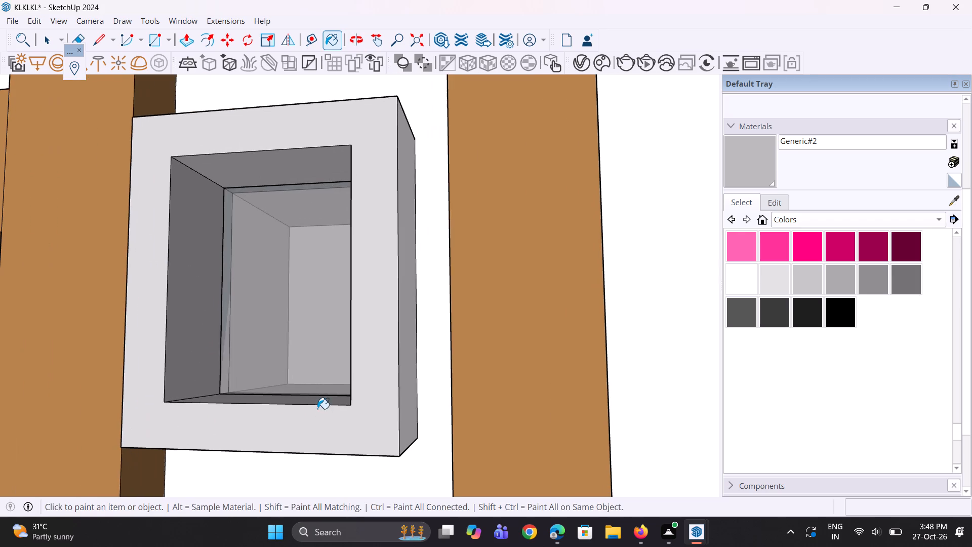
scroll(322, 405, "up", 1)
middle_click_drag(321, 405, 262, 397)
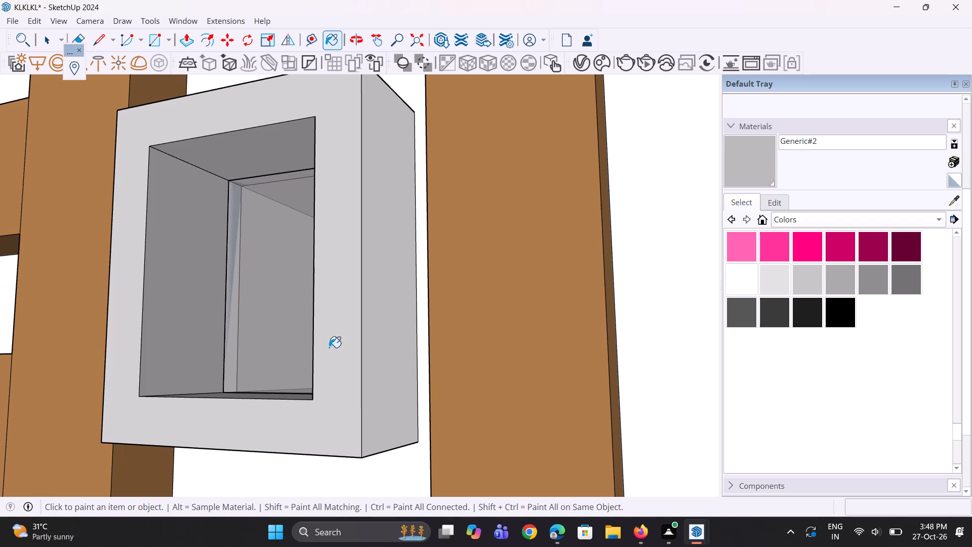
left_click(372, 328)
scroll(372, 327, "down", 5)
middle_click_drag(353, 229, 331, 404)
left_click(328, 246)
middle_click_drag(322, 380, 421, 126)
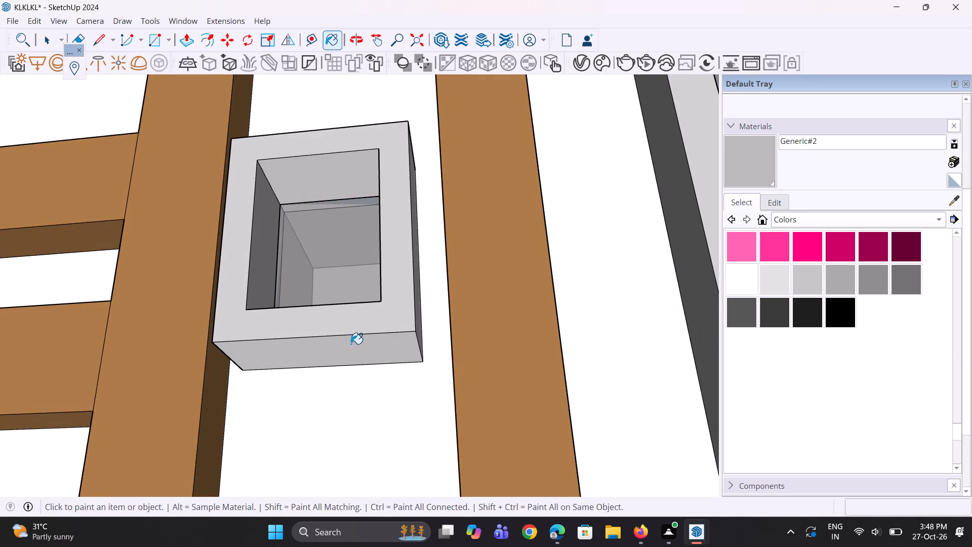
left_click(351, 344)
middle_click_drag(314, 346, 513, 291)
left_click(310, 261)
Examine the side facade and the building's front, including its ground floor and boundary wall, for surfaces still to paint.
middle_click_drag(389, 251, 303, 338)
scroll(343, 306, "down", 11)
middle_click_drag(457, 285, 391, 361)
scroll(392, 360, "down", 1)
scroll(391, 361, "up", 1)
scroll(391, 361, "down", 6)
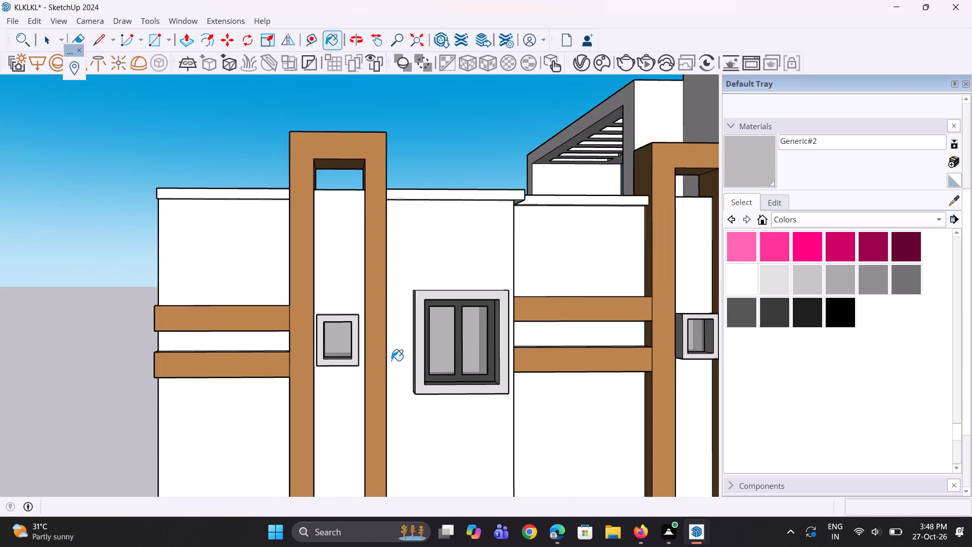
scroll(386, 298, "up", 4)
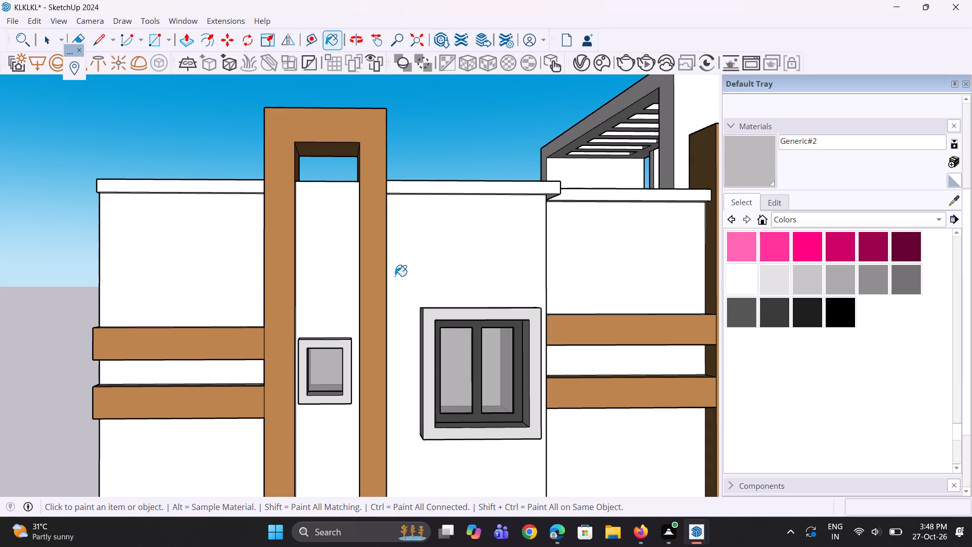
scroll(385, 267, "down", 11)
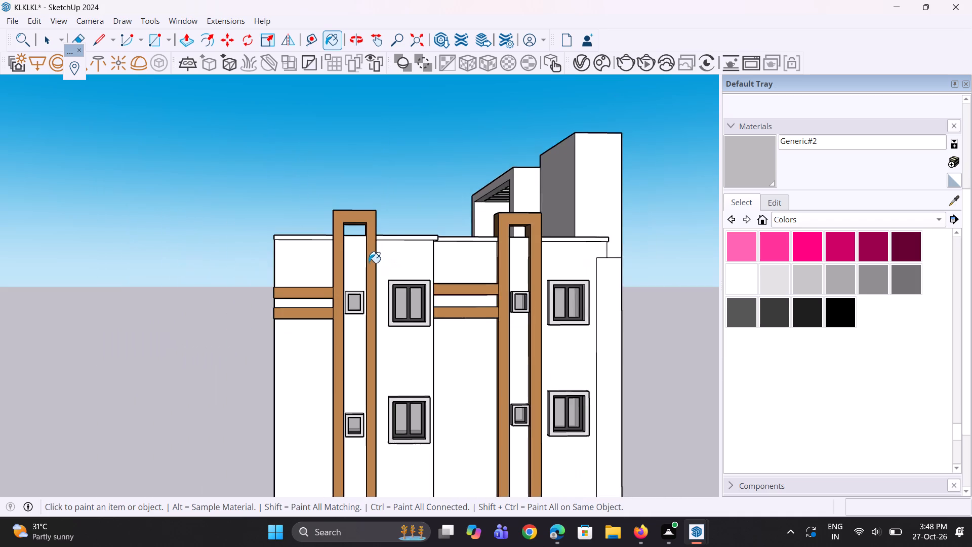
scroll(366, 262, "down", 17)
middle_click_drag(279, 292, 325, 291)
scroll(418, 381, "up", 3)
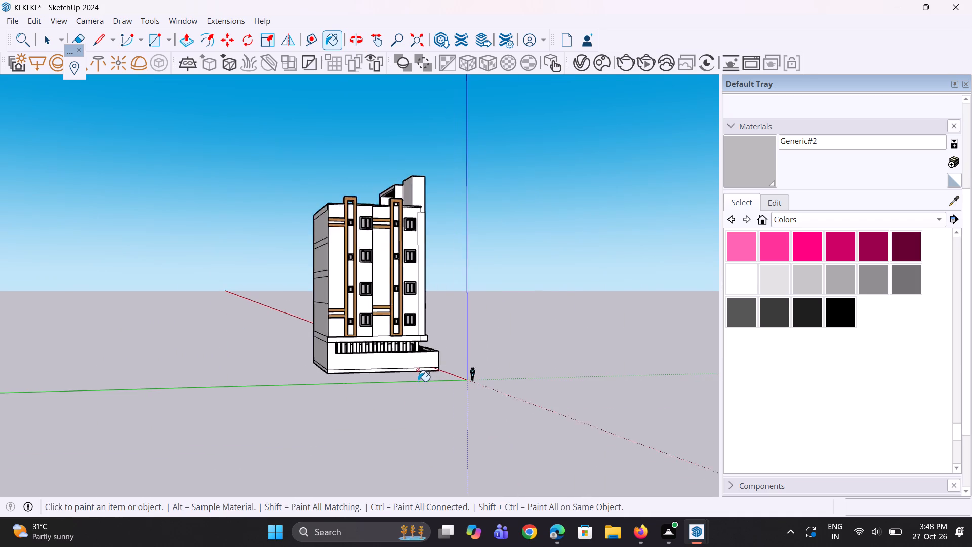
scroll(418, 381, "up", 10)
middle_click_drag(379, 357, 121, 351)
scroll(451, 334, "up", 1)
middle_click_drag(447, 337, 313, 376)
scroll(226, 289, "up", 2)
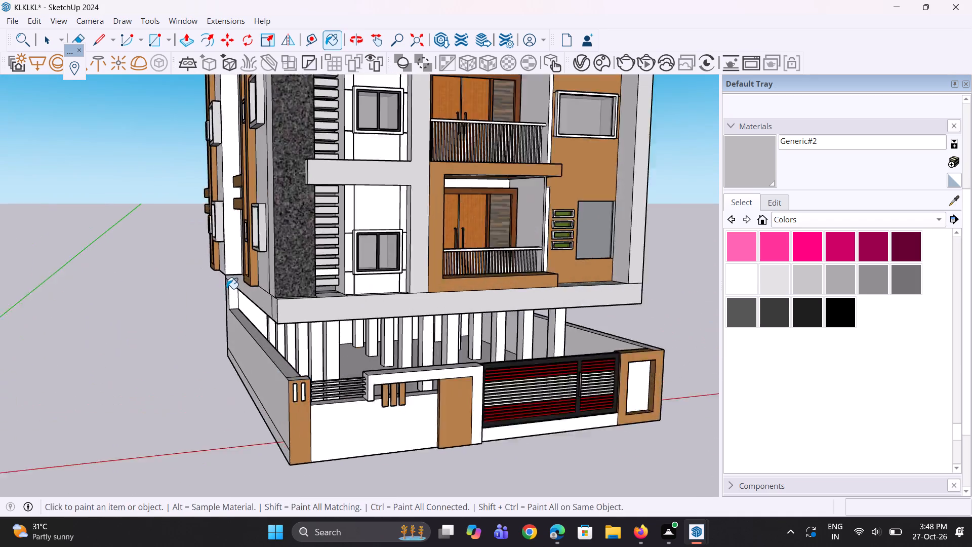
scroll(226, 289, "up", 5)
middle_click_drag(391, 380, 357, 357)
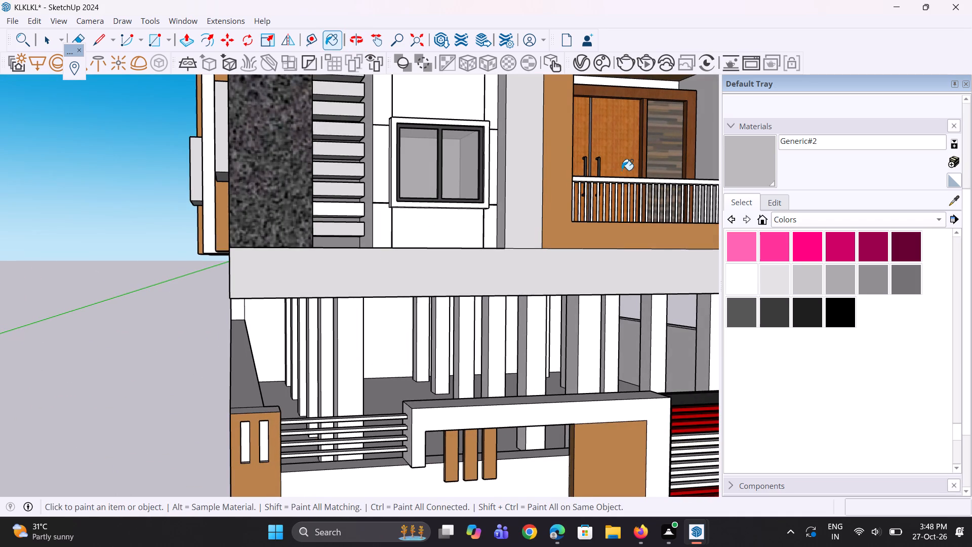
Create a new V-Ray Generic material and give it a light pinkish-grey diffuse colour.
left_click(576, 65)
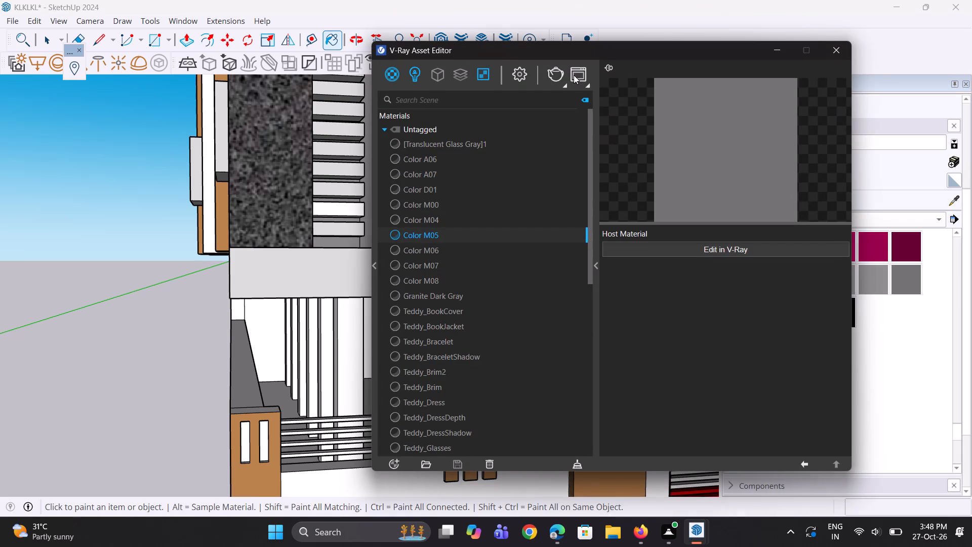
right_click(398, 77)
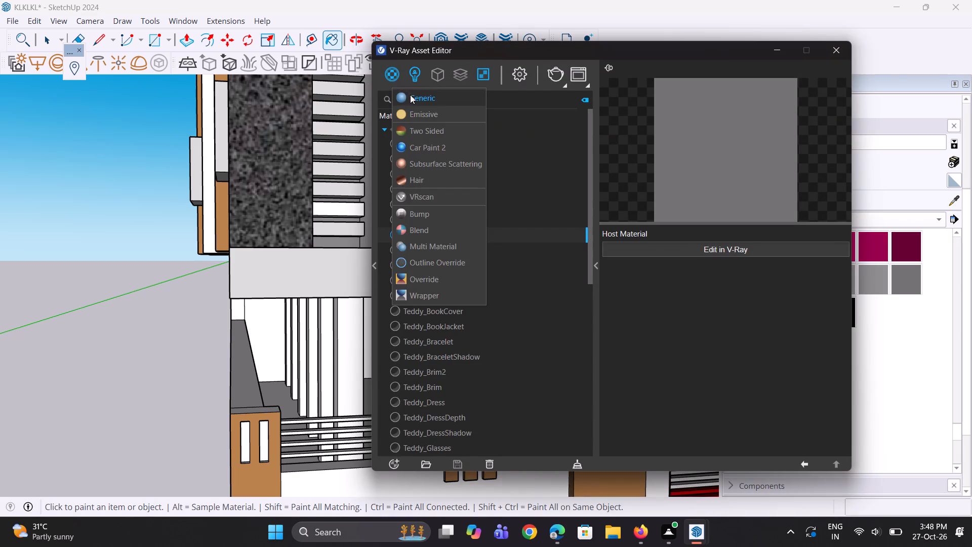
left_click(411, 95)
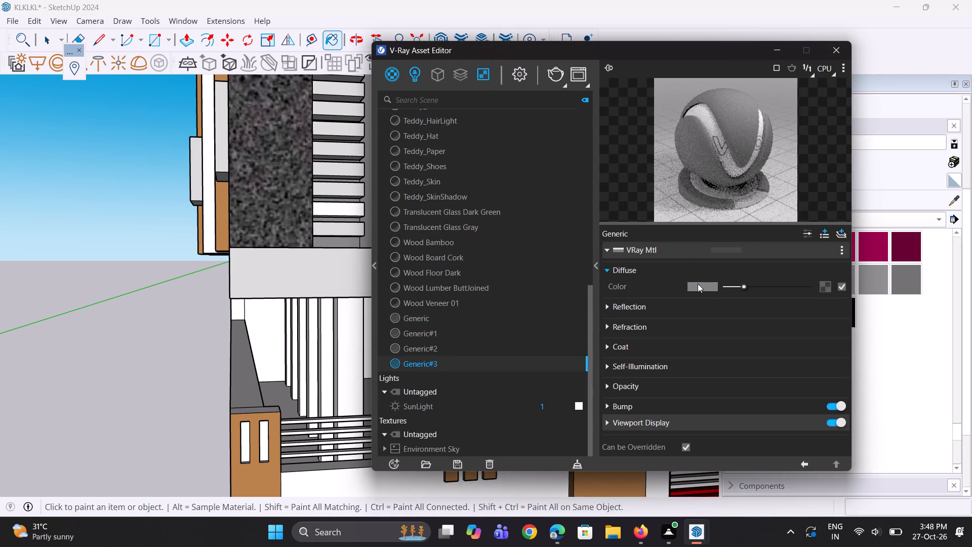
left_click(698, 284)
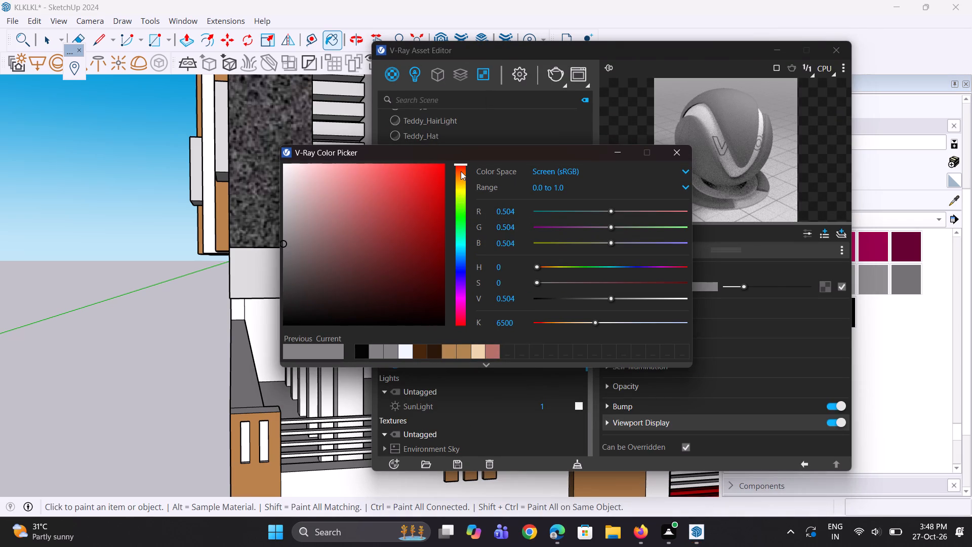
left_click_drag(322, 198, 287, 204)
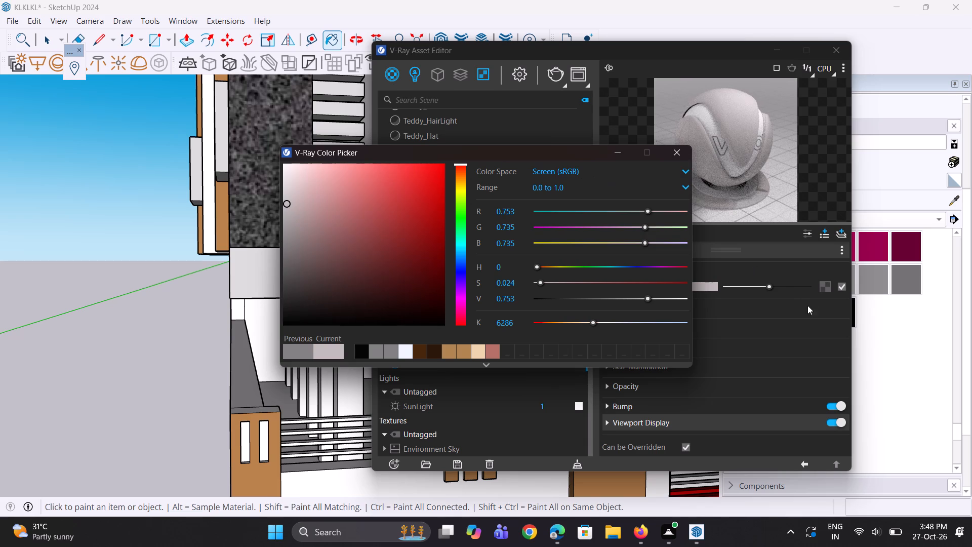
left_click(779, 289)
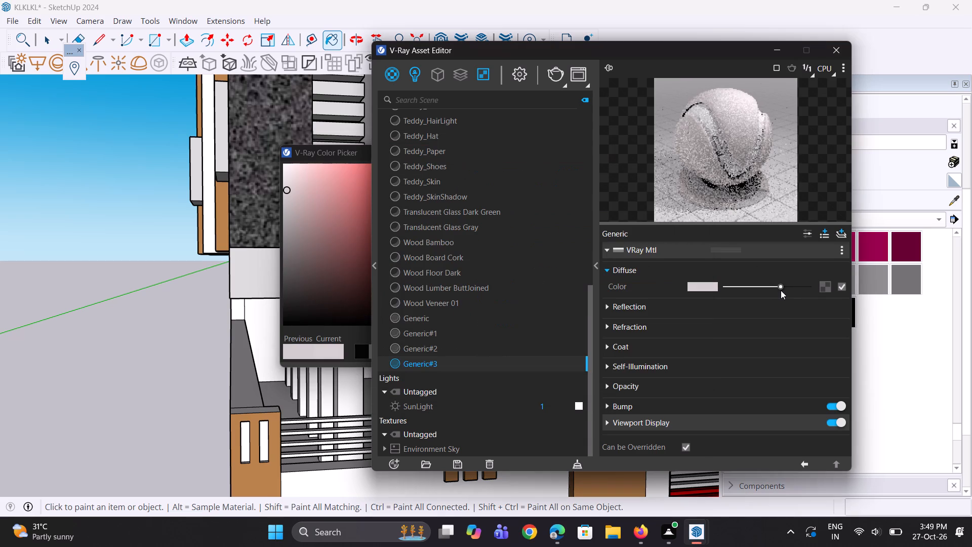
Give the new Generic#3 material a grey reflection colour and a reflection glossiness of 0.95.
left_click(714, 305)
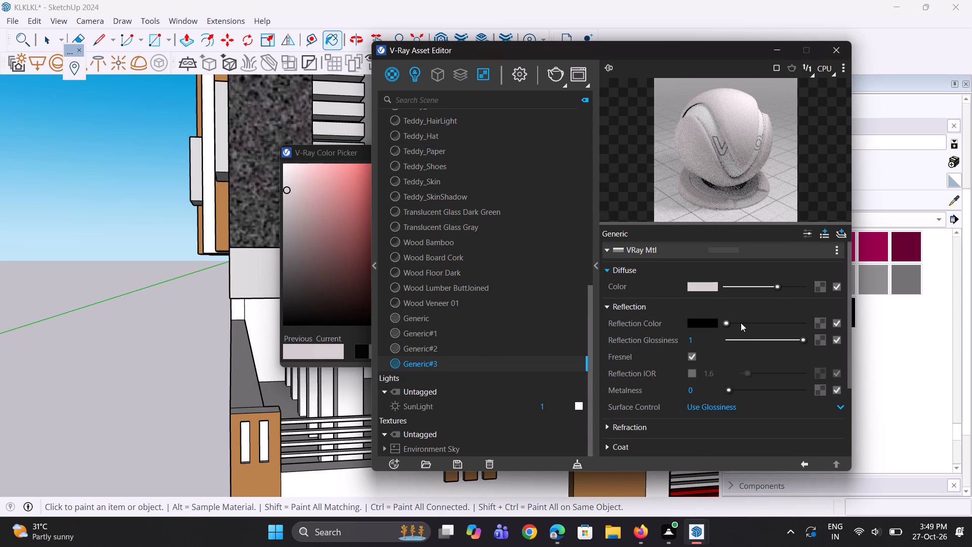
left_click(740, 323)
left_click_drag(701, 343, 678, 347)
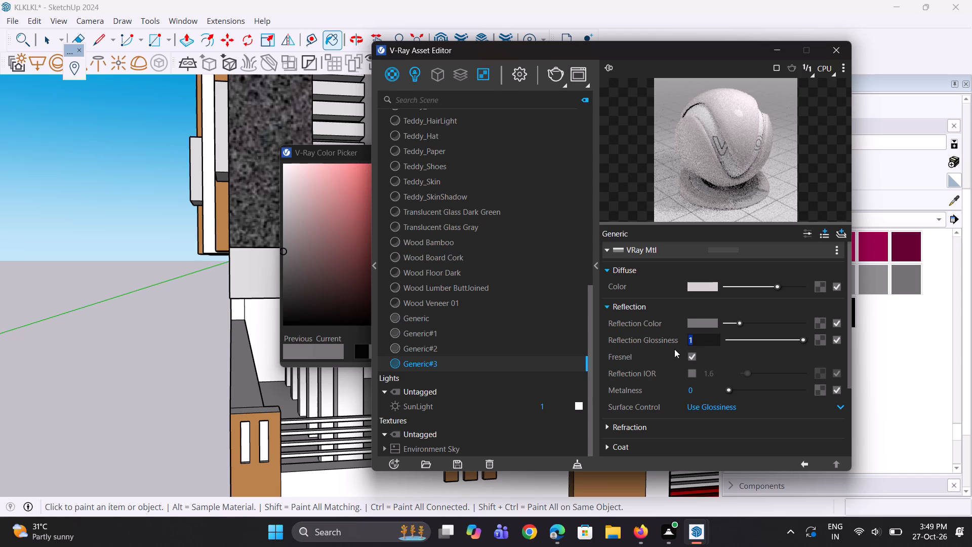
type("0.95")
key("Return")
double_click(760, 138)
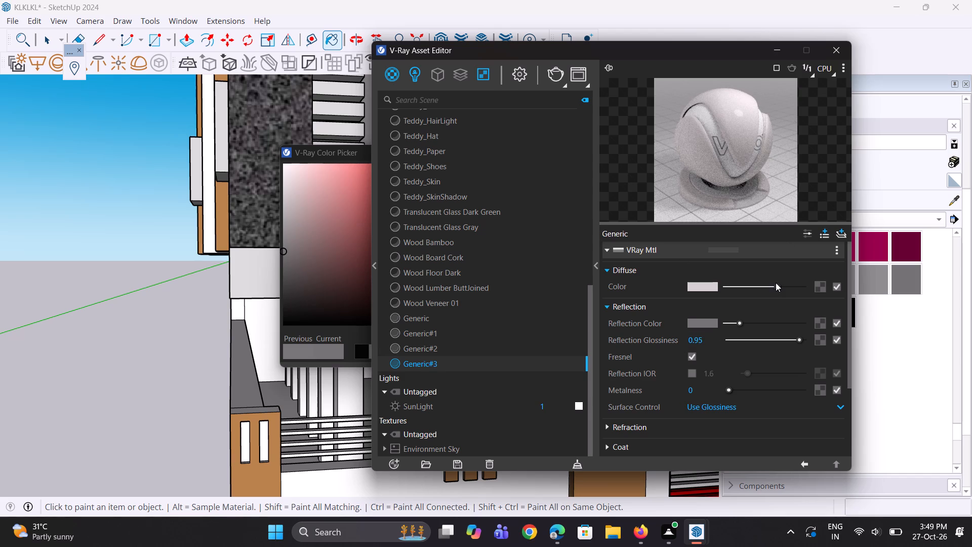
Lighten Generic#3's diffuse colour to about R 0.877, G 0.856, B 0.856 and make it the active paint material.
left_click_drag(774, 286, 782, 287)
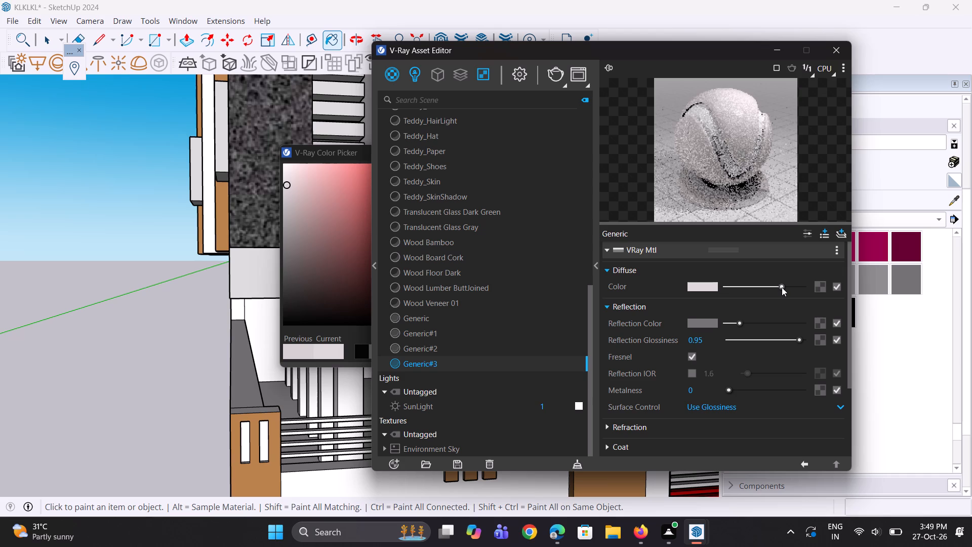
left_click_drag(782, 287, 784, 286)
left_click_drag(784, 286, 783, 286)
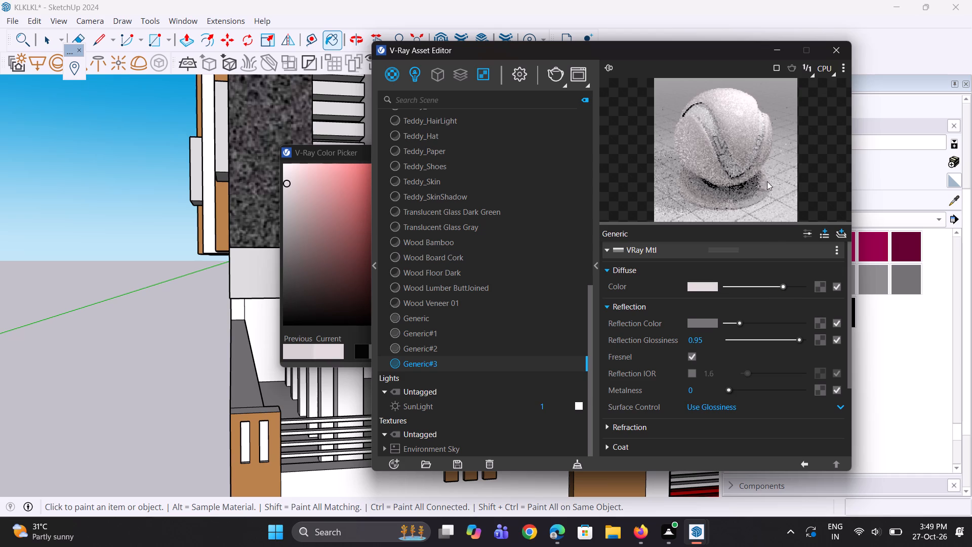
double_click(778, 57)
left_click(757, 159)
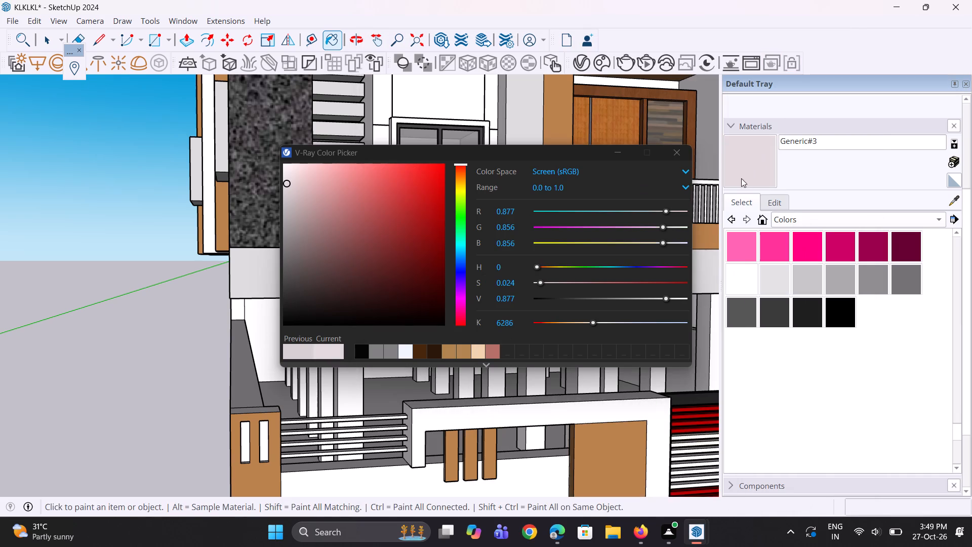
scroll(430, 382, "down", 4)
scroll(361, 408, "up", 3)
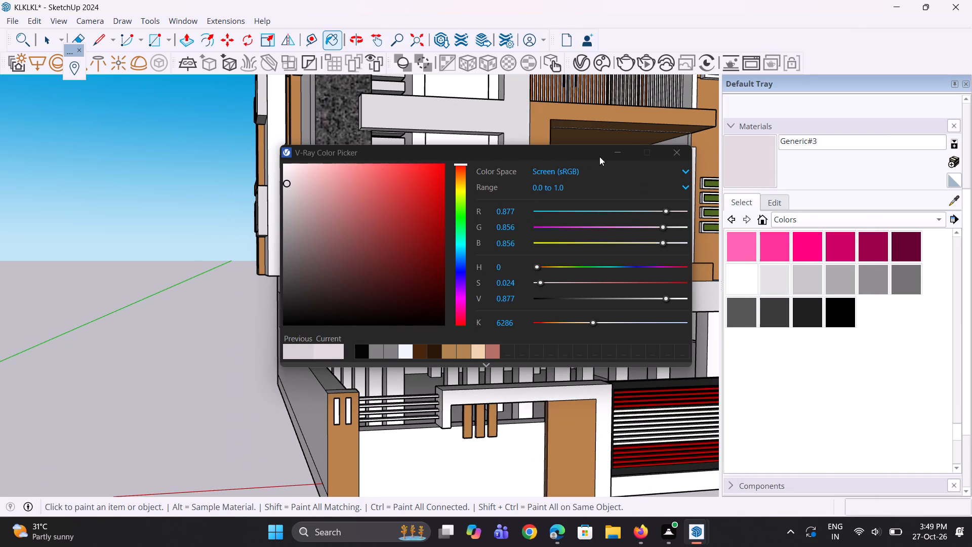
left_click(613, 154)
Paint the ground floor's inner wall behind the columns and its adjoining end face at the rear with Generic#3.
scroll(316, 349, "up", 5)
left_click(314, 368)
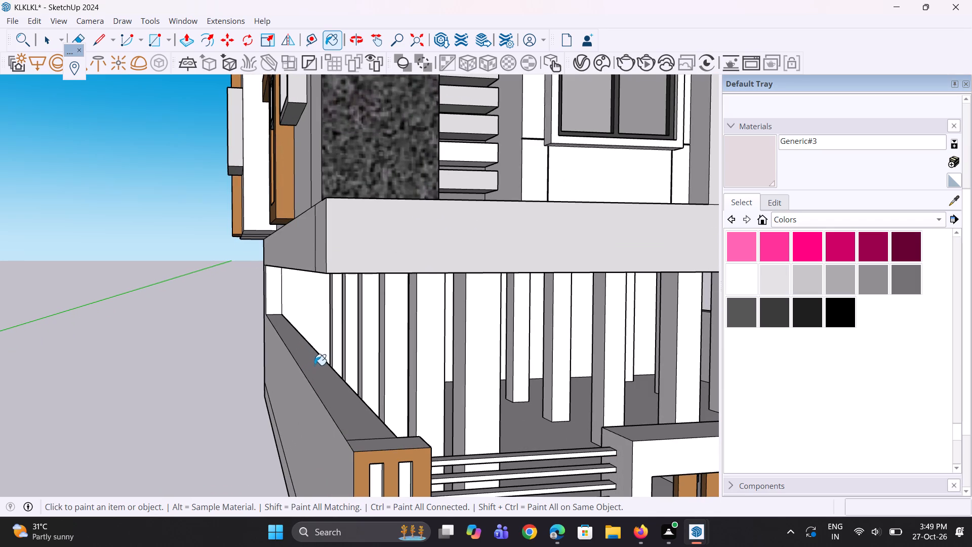
left_click(316, 315)
scroll(286, 323, "down", 4)
scroll(286, 323, "up", 1)
middle_click_drag(286, 323, 506, 345)
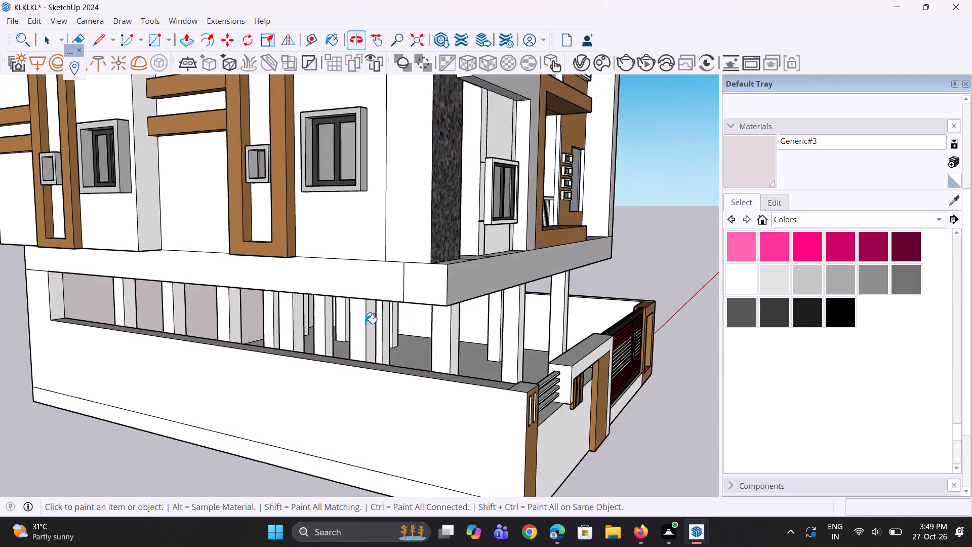
scroll(93, 290, "up", 2)
left_click(51, 301)
Paint both visible faces of the three rearmost columns along the ground floor's side wall with Generic#3.
middle_click_drag(148, 349, 127, 322)
scroll(144, 329, "up", 1)
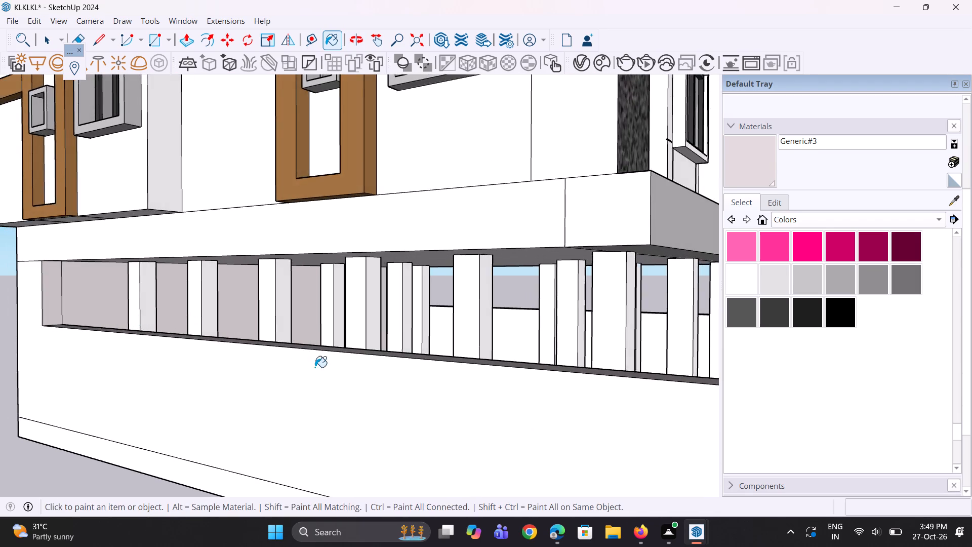
scroll(315, 365, "up", 2)
left_click(281, 315)
left_click(266, 301)
scroll(221, 307, "up", 2)
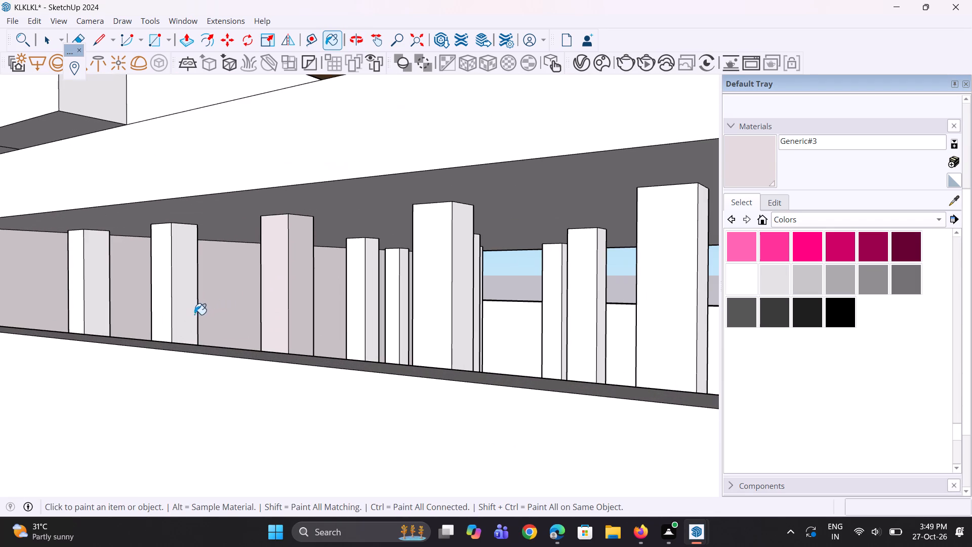
left_click(192, 316)
left_click(166, 316)
left_click(98, 318)
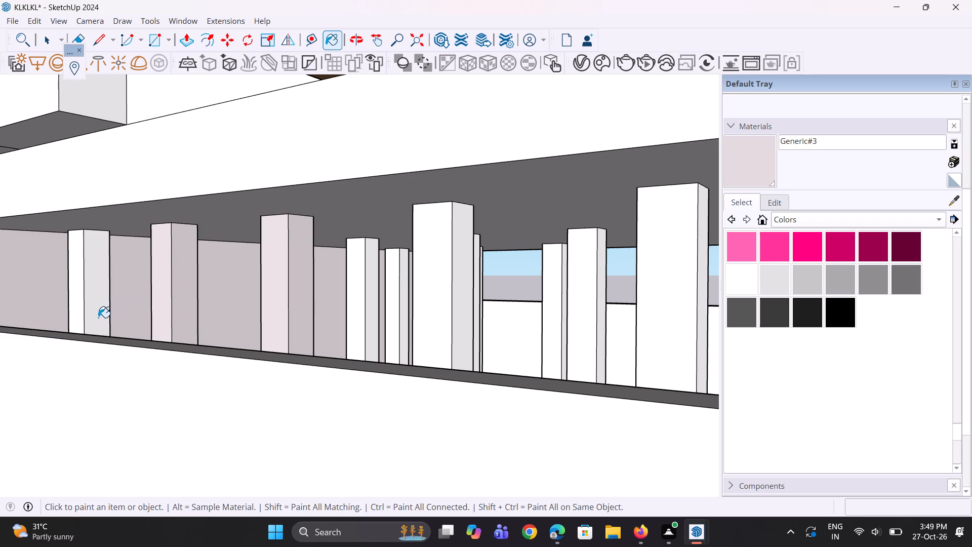
left_click(76, 312)
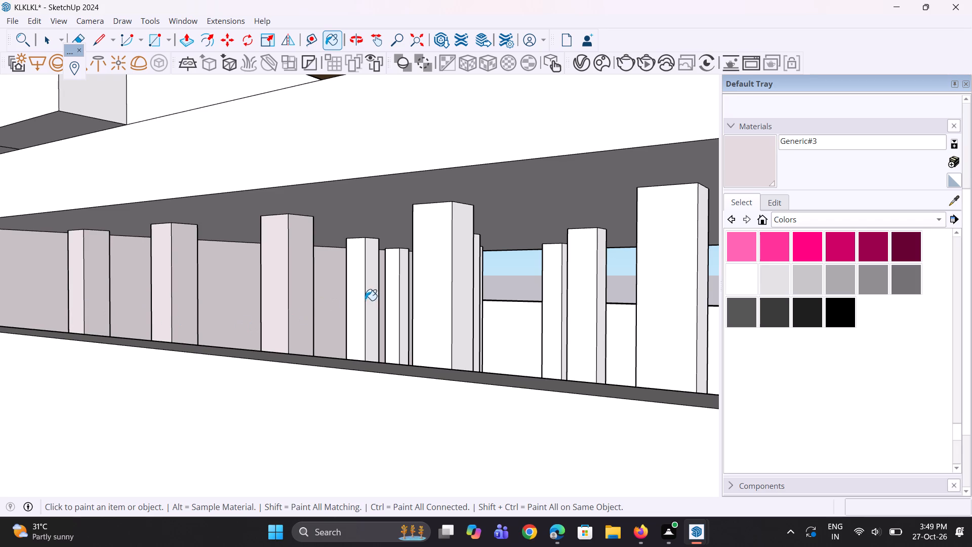
Paint both visible faces of the fourth, fifth and sixth columns from the rear along the side wall with Generic#3.
left_click(442, 300)
left_click(465, 311)
scroll(307, 288, "down", 2)
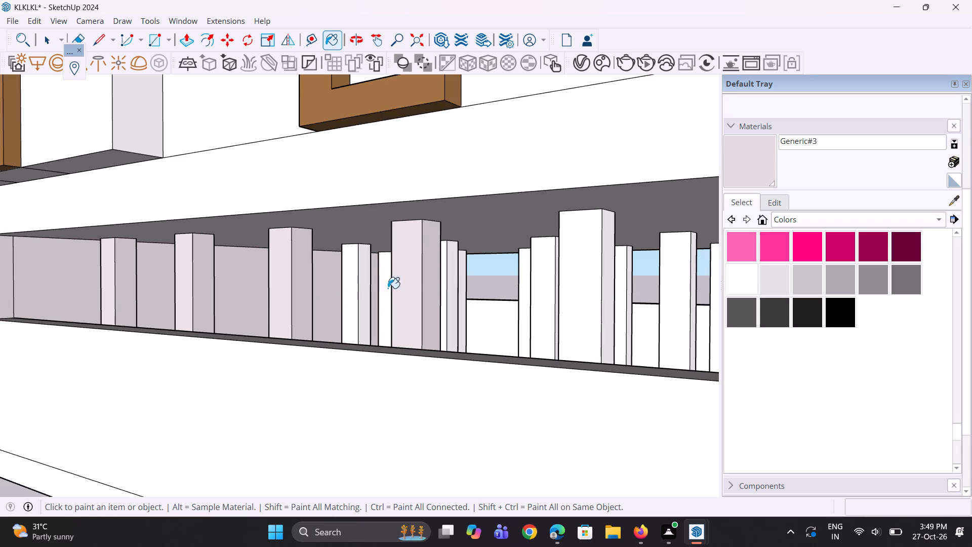
left_click(585, 318)
left_click(607, 337)
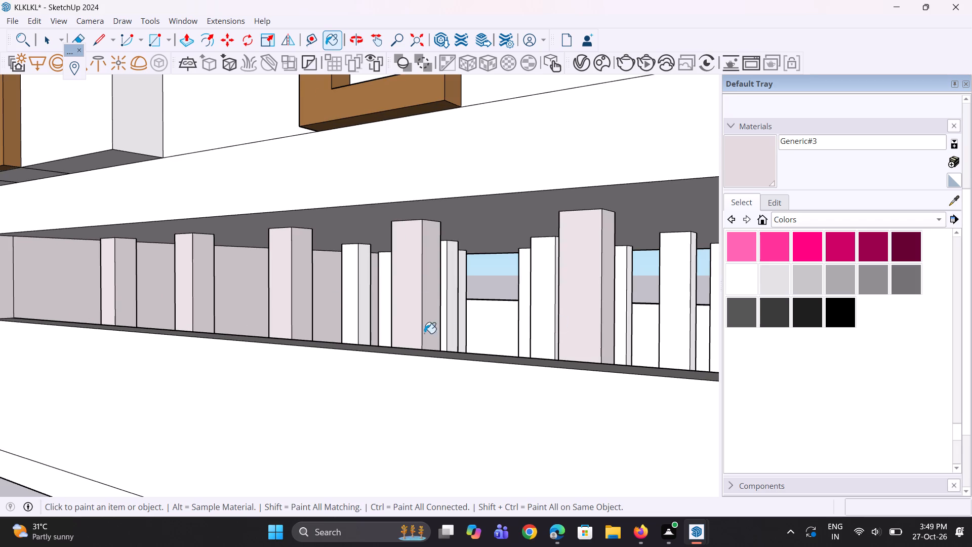
scroll(392, 330, "down", 4)
scroll(575, 297, "up", 6)
left_click(599, 316)
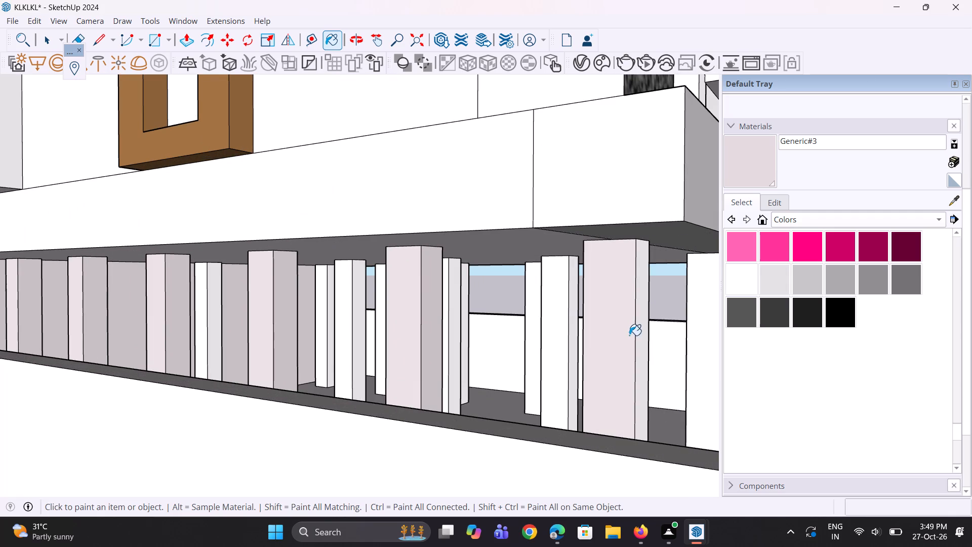
left_click(641, 342)
Paint both visible faces of the three ground-floor columns nearest the front corner that are still white with Generic#3.
middle_click_drag(637, 341, 206, 321)
scroll(0, 300, "up", 3)
left_click(2, 299)
left_click(32, 300)
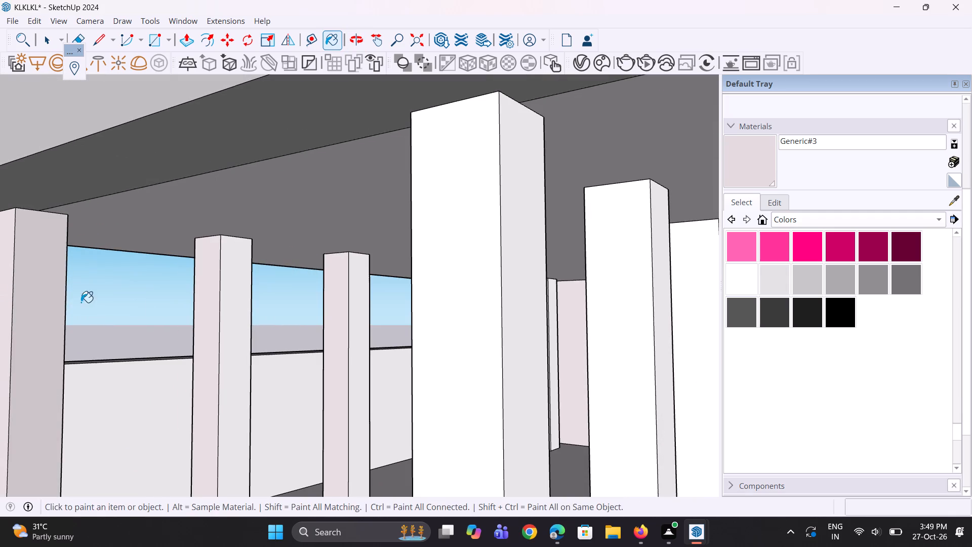
scroll(178, 319, "up", 2)
left_click(230, 327)
left_click(264, 340)
middle_click_drag(265, 340, 314, 346)
left_click(428, 335)
left_click(445, 338)
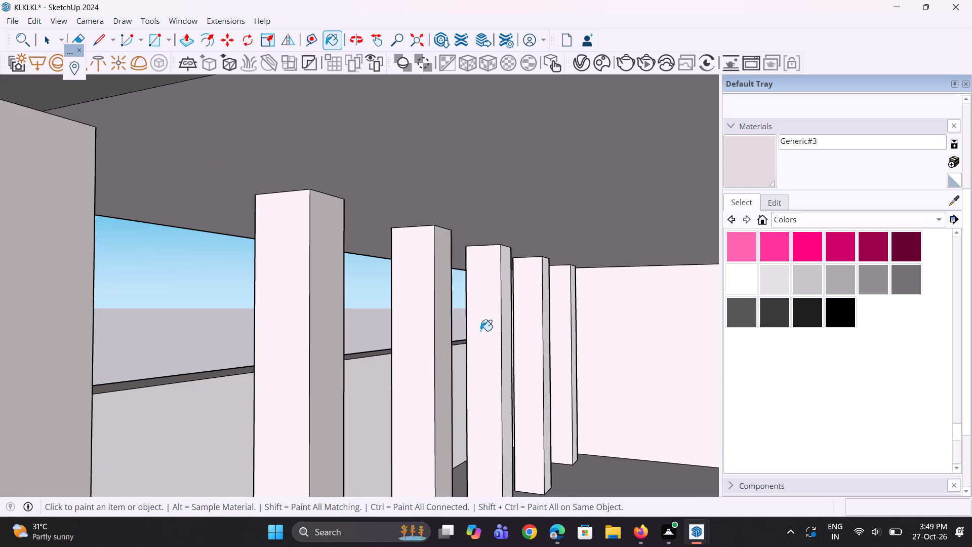
Paint both visible faces of the remaining three columns towards the rear of that inner row with Generic#3.
scroll(489, 335, "up", 3)
left_click(489, 335)
left_click(511, 350)
middle_click_drag(561, 360, 509, 360)
left_click(511, 360)
left_click(540, 366)
left_click(575, 356)
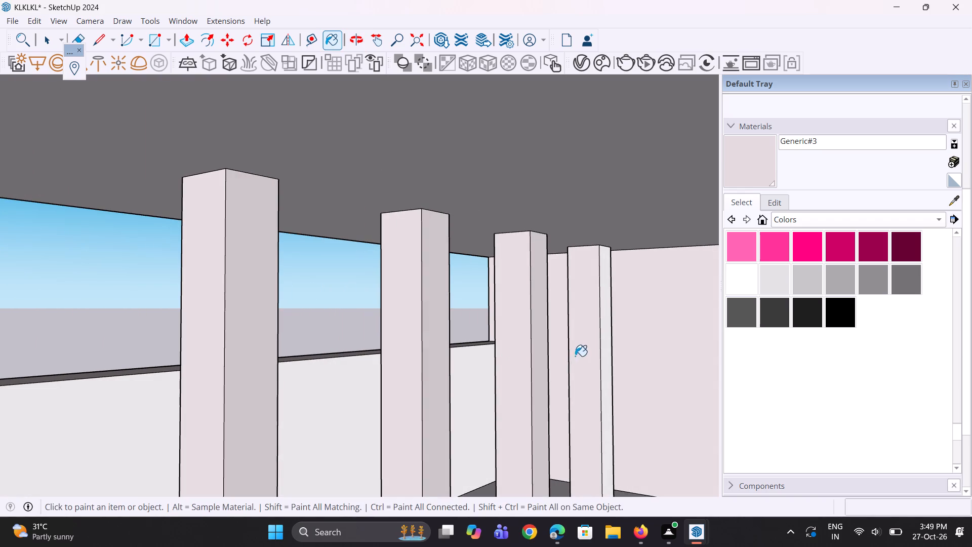
left_click(606, 371)
Paint the street-facing faces of the next row of white ground-floor columns behind the main gate with Generic#3.
scroll(545, 355, "down", 15)
middle_click_drag(458, 367, 579, 372)
scroll(530, 351, "down", 10)
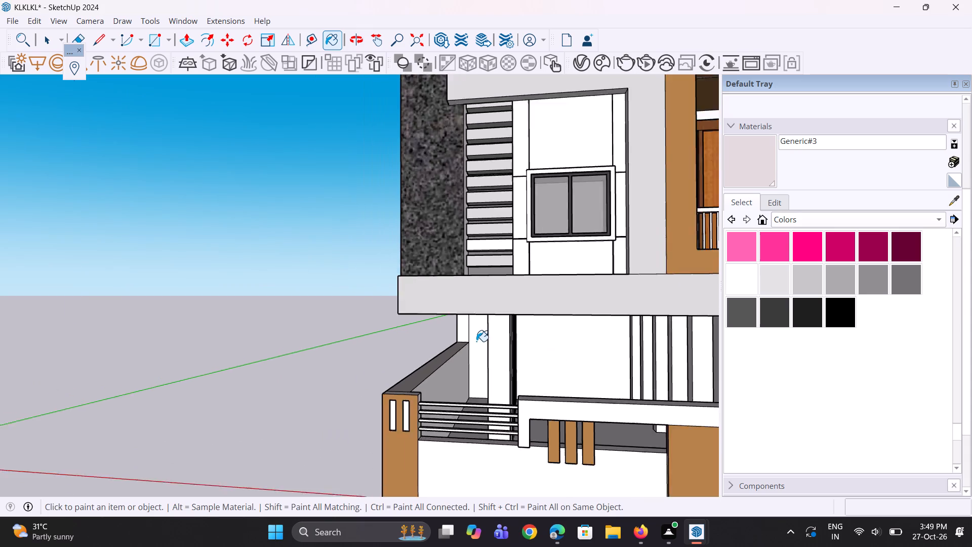
scroll(476, 341, "down", 1)
middle_click_drag(571, 358, 476, 384)
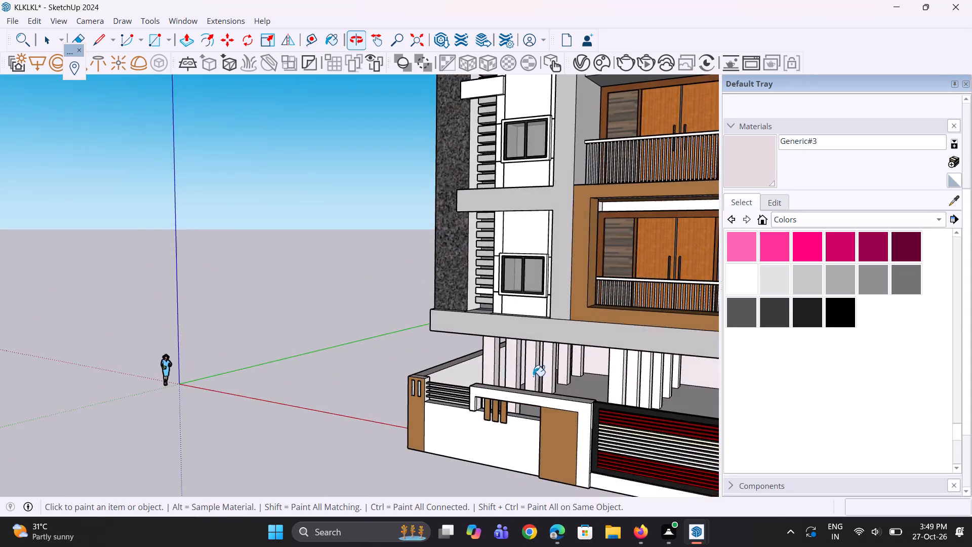
scroll(581, 377, "up", 3)
scroll(641, 398, "up", 3)
left_click(636, 396)
scroll(518, 366, "down", 4)
scroll(607, 379, "up", 3)
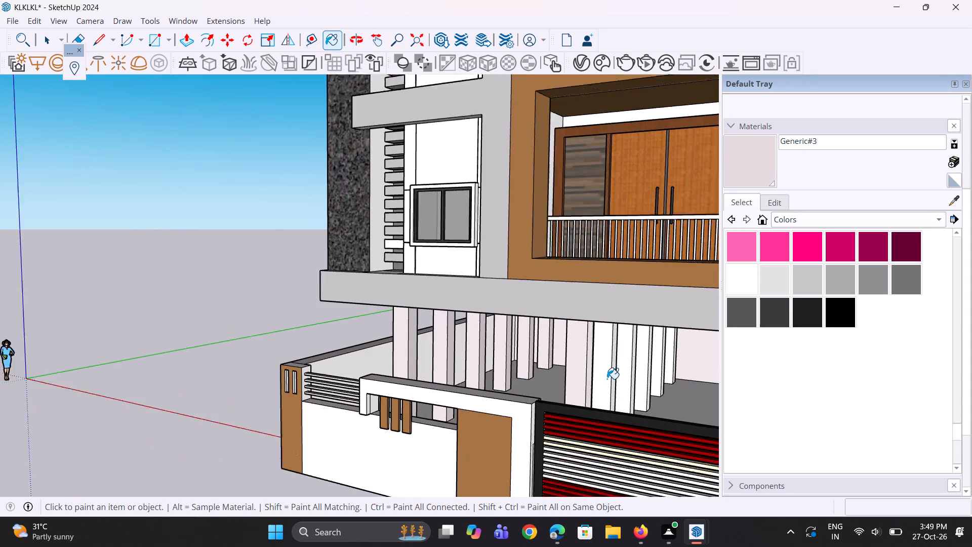
left_click(607, 380)
left_click(624, 372)
scroll(634, 369, "up", 3)
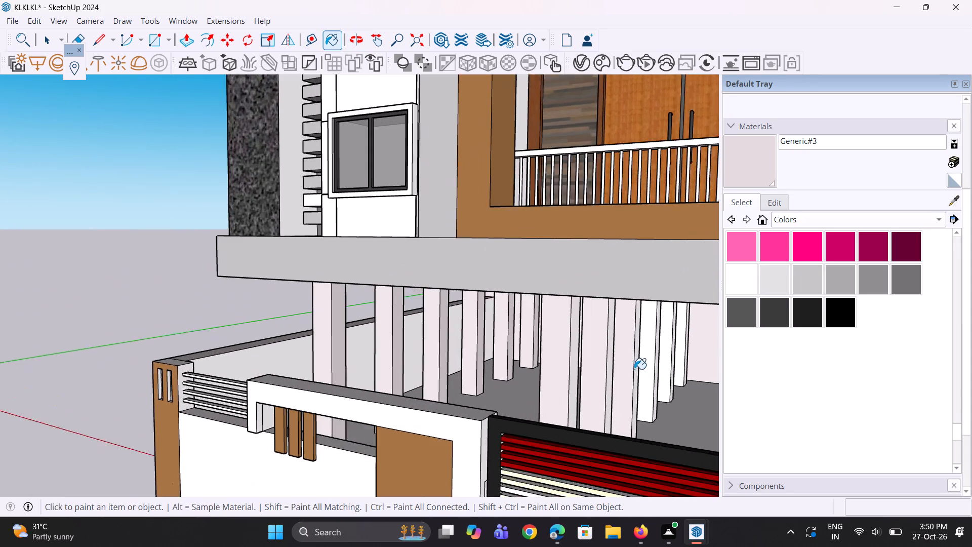
left_click(641, 371)
left_click(664, 366)
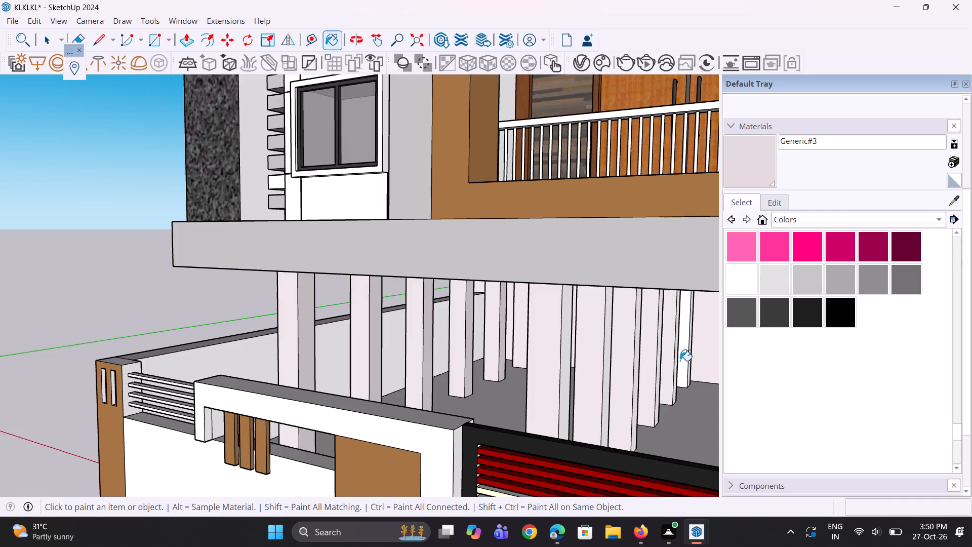
left_click(685, 358)
Paint one side face of the four front columns in the row behind the main gate with Generic#3.
scroll(561, 393, "up", 3)
middle_click_drag(561, 393, 526, 397)
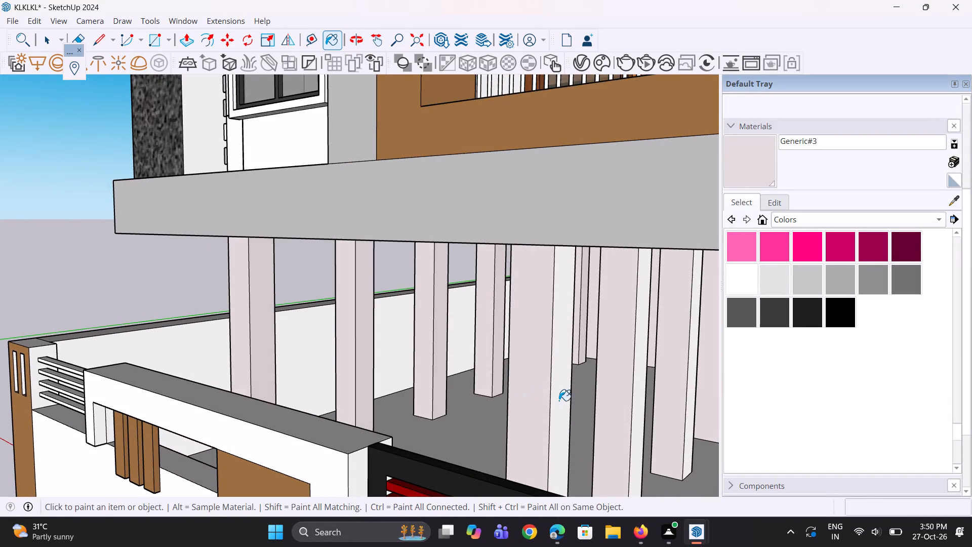
left_click(562, 401)
scroll(508, 389, "down", 4)
scroll(597, 400, "up", 3)
left_click(600, 400)
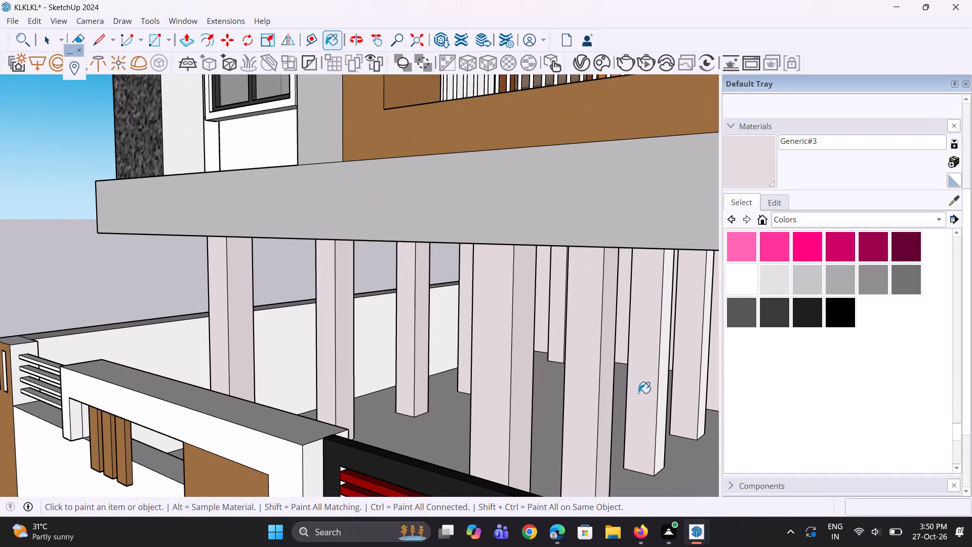
left_click(663, 406)
scroll(496, 380, "down", 4)
scroll(607, 402, "up", 1)
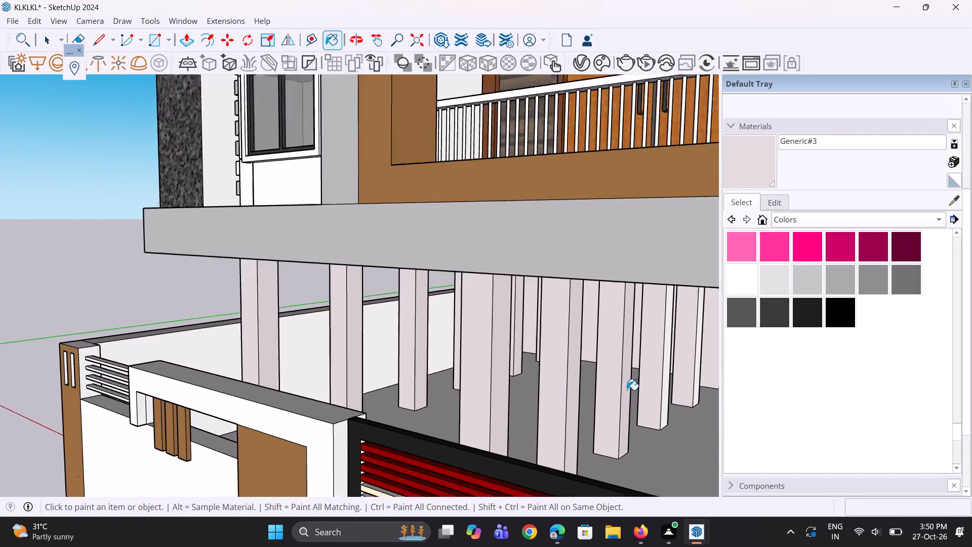
scroll(627, 390, "up", 5)
left_click(671, 398)
scroll(261, 392, "down", 9)
Paint the matching side face of the two rearmost columns in that row with Generic#3.
scroll(377, 402, "up", 1)
middle_click_drag(378, 401, 409, 381)
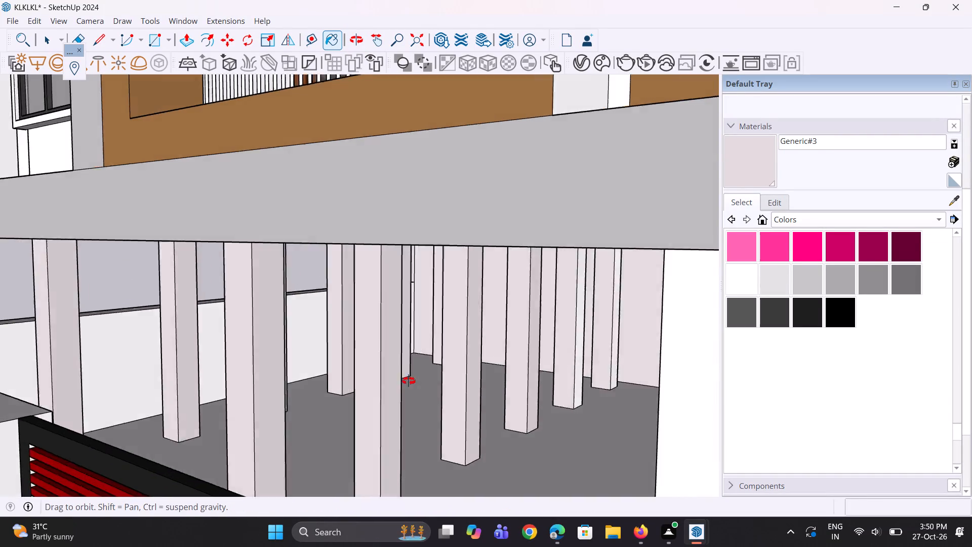
middle_click_drag(409, 381, 411, 374)
scroll(507, 371, "up", 5)
scroll(562, 405, "up", 2)
left_click(563, 406)
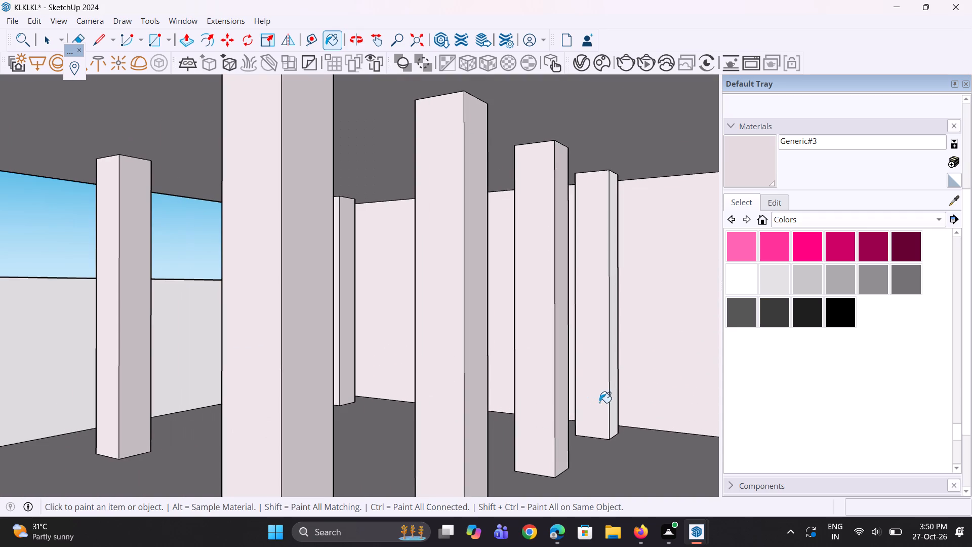
middle_click_drag(599, 403, 589, 404)
left_click(615, 416)
Paint the opposite side faces of all six columns in the same row with Generic#3.
scroll(490, 422, "down", 4)
middle_click_drag(315, 409, 596, 422)
left_click(674, 435)
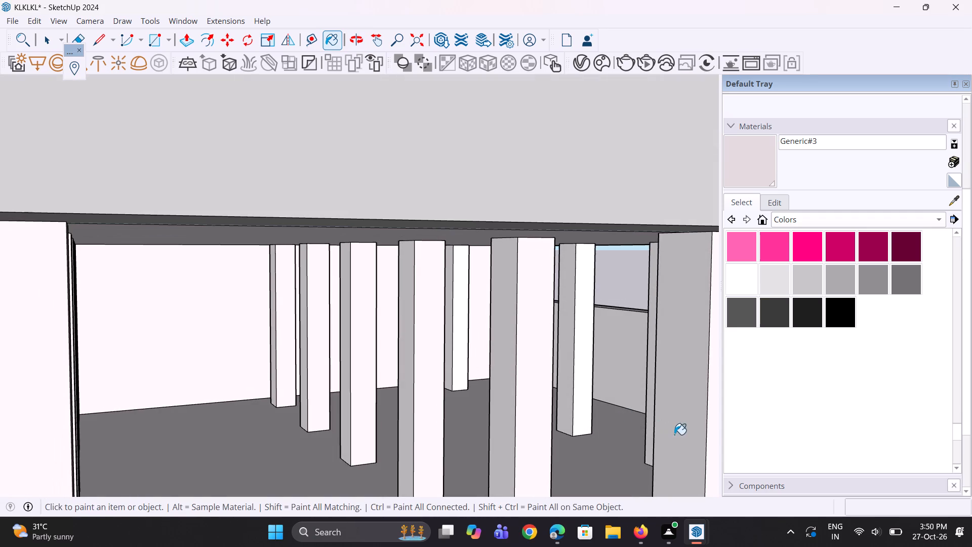
left_click(505, 411)
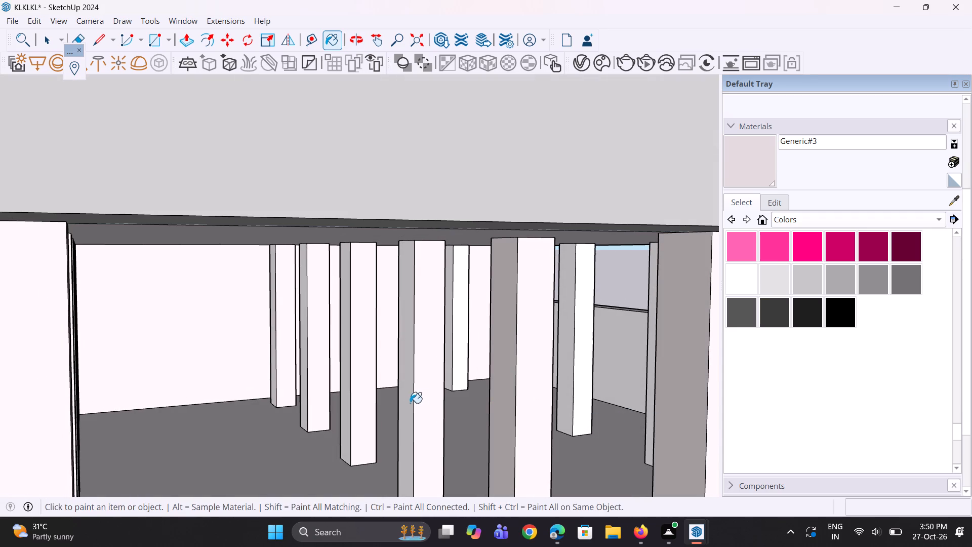
left_click(406, 405)
scroll(365, 413, "up", 3)
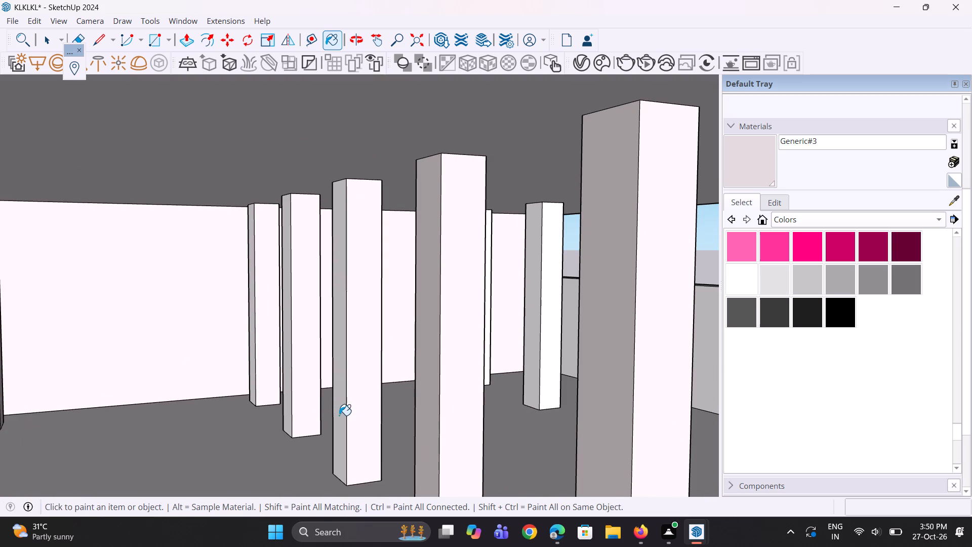
left_click(339, 415)
middle_click_drag(293, 418, 323, 409)
left_click(297, 395)
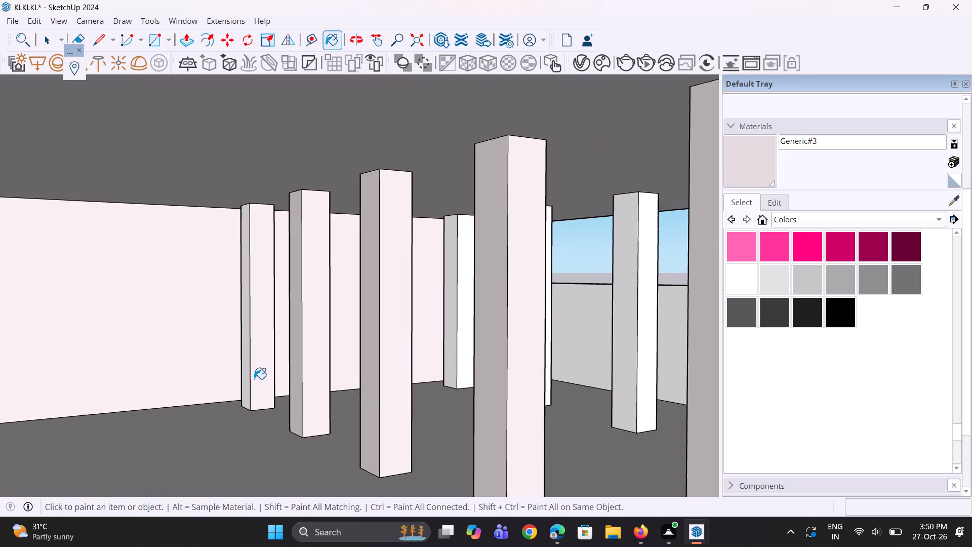
left_click(244, 375)
Paint the street-facing faces of the six columns in the outermost row beside the other side wall with Generic#3.
middle_click_drag(380, 383, 0, 410)
scroll(199, 359, "down", 5)
middle_click_drag(104, 354, 0, 351)
scroll(428, 384, "down", 5)
scroll(533, 401, "down", 5)
middle_click_drag(229, 378, 493, 365)
scroll(408, 402, "up", 2)
scroll(318, 394, "up", 3)
left_click(314, 394)
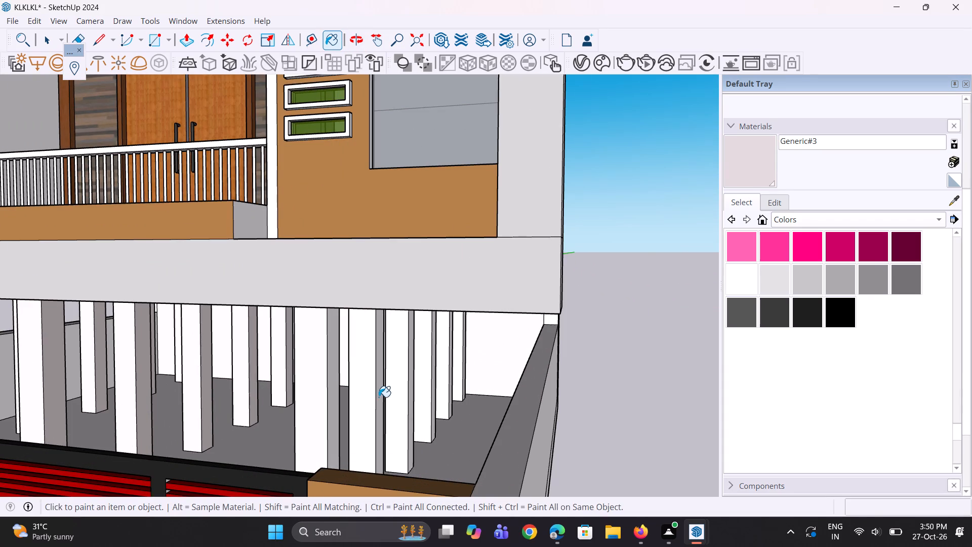
left_click(360, 396)
scroll(393, 397, "up", 3)
left_click(396, 396)
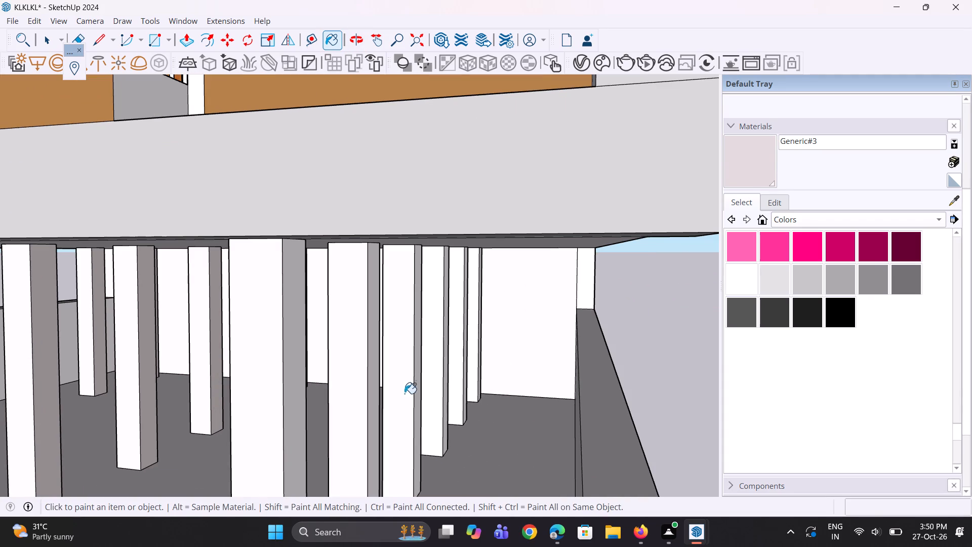
left_click(435, 382)
left_click(457, 370)
left_click(475, 357)
Paint the outward side faces of the six columns in that outermost row with Generic#3.
middle_click_drag(475, 357, 413, 354)
scroll(529, 336, "up", 6)
left_click(545, 336)
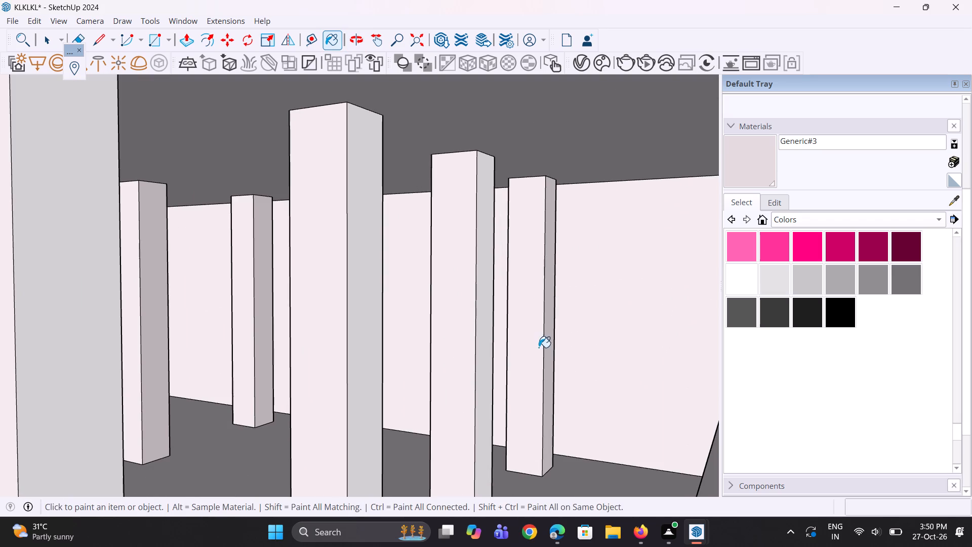
left_click(487, 377)
left_click(373, 405)
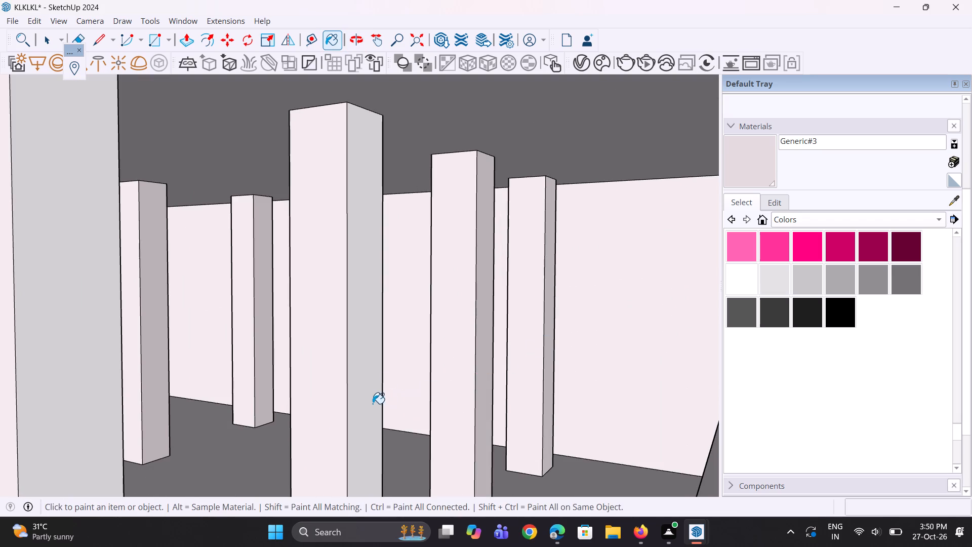
scroll(400, 368, "down", 8)
scroll(315, 388, "up", 2)
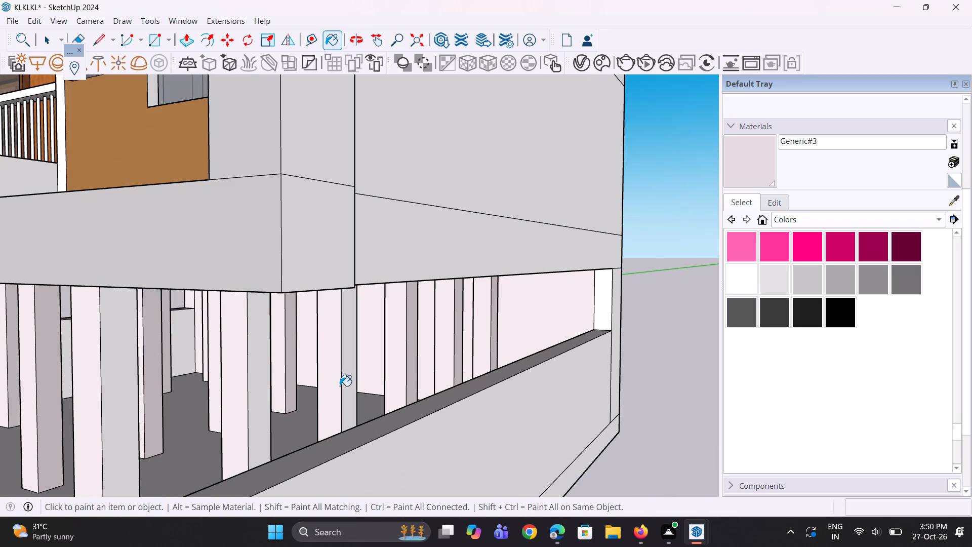
left_click(349, 392)
left_click(264, 411)
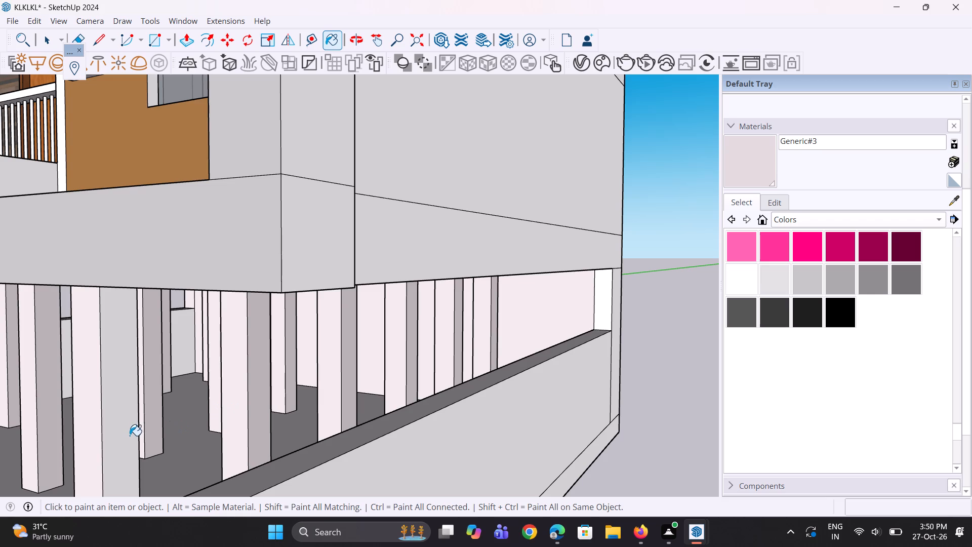
left_click(128, 437)
Paint the inward side faces of the three front columns in the outermost row with Generic#3.
scroll(138, 433, "up", 1)
middle_click_drag(158, 433, 325, 447)
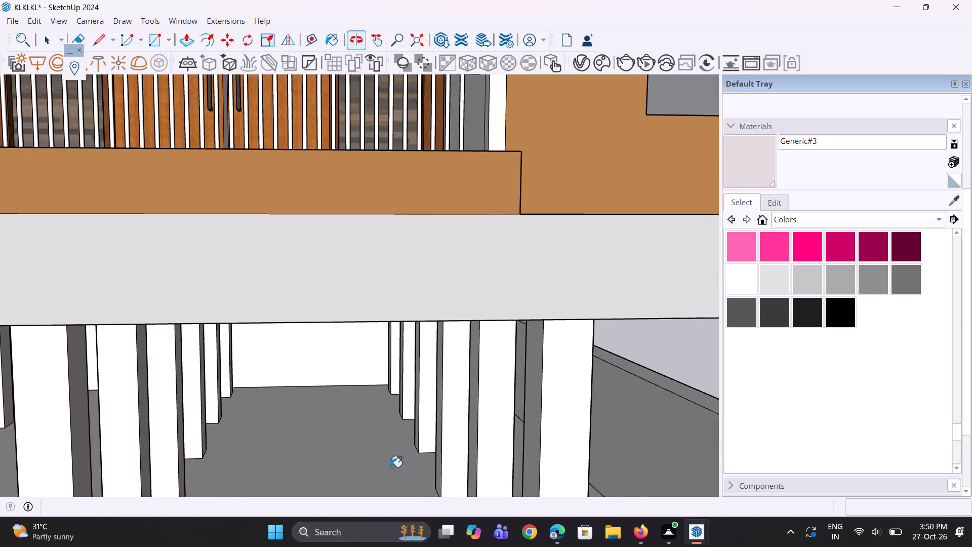
scroll(459, 482, "up", 2)
scroll(508, 446, "down", 3)
left_click(539, 438)
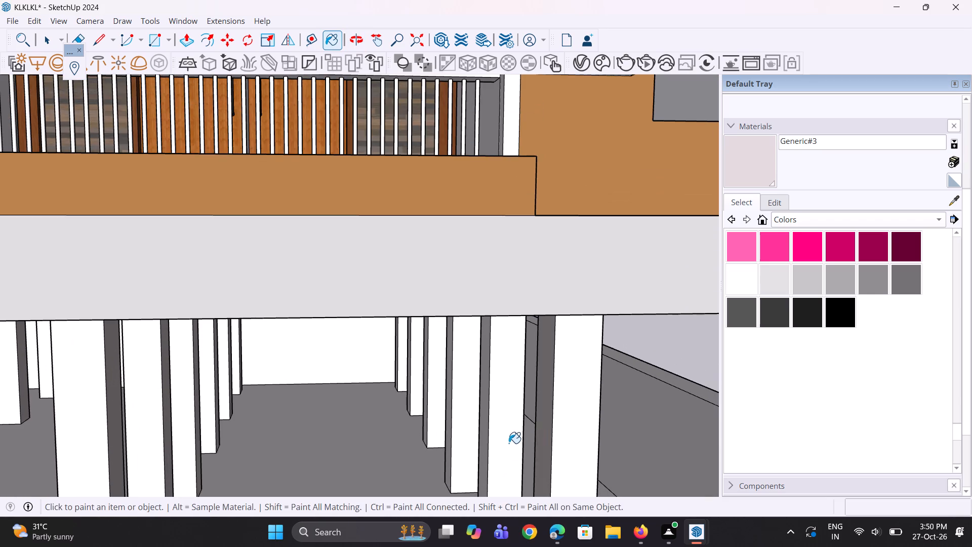
scroll(508, 443, "up", 4)
left_click(473, 426)
middle_click_drag(443, 444, 478, 442)
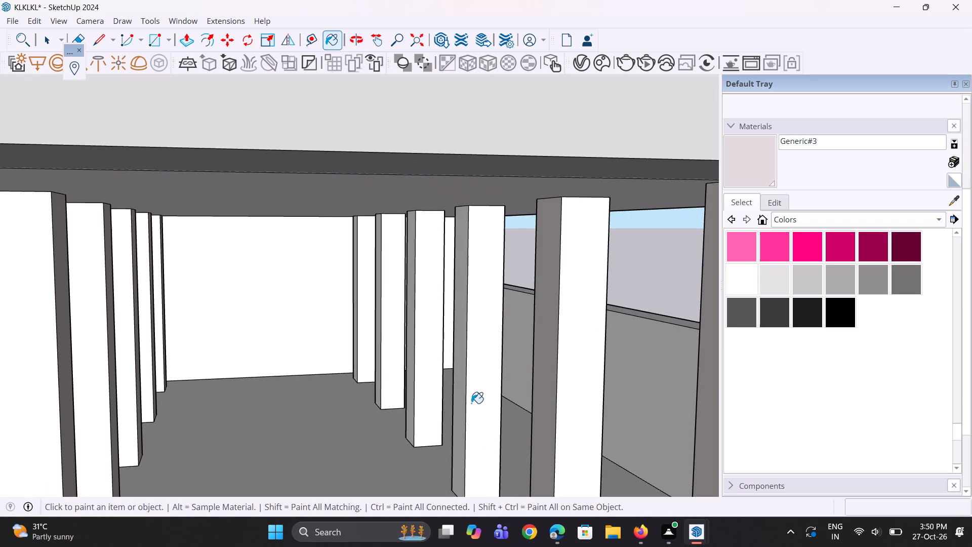
left_click(457, 397)
Paint the inward side faces of the three rear columns in the outermost row with Generic#3.
scroll(427, 392, "up", 3)
left_click(405, 389)
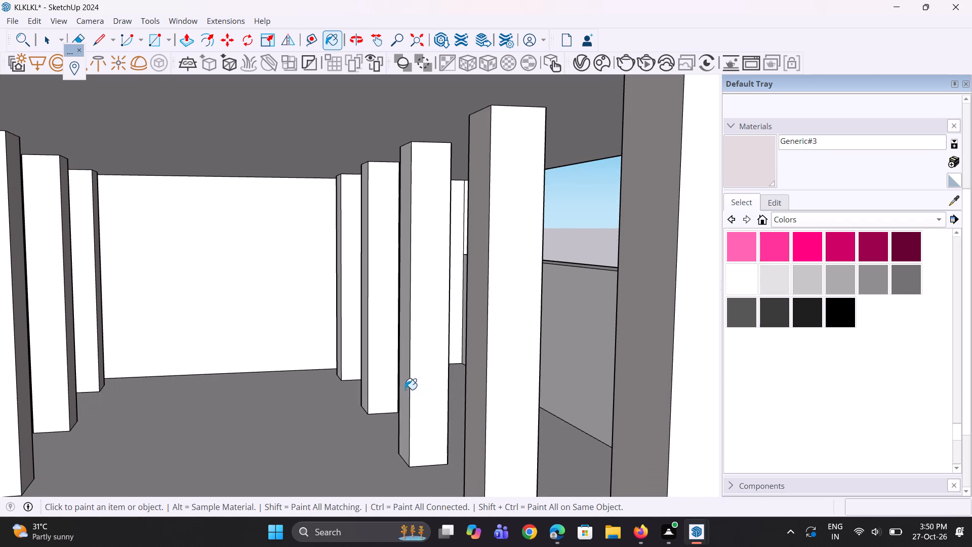
scroll(367, 374, "up", 3)
left_click(365, 372)
scroll(330, 354, "up", 2)
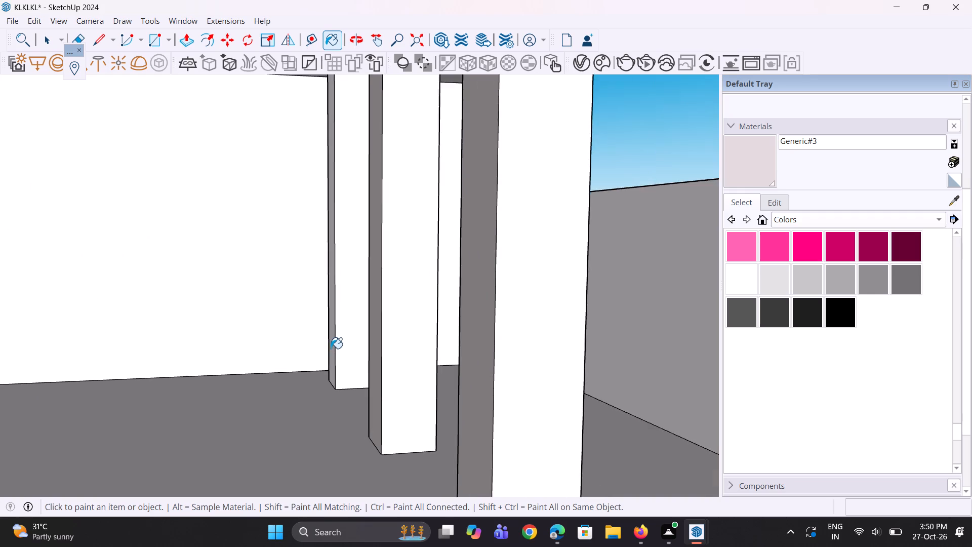
scroll(331, 348, "up", 1)
left_click(331, 348)
left_click(351, 343)
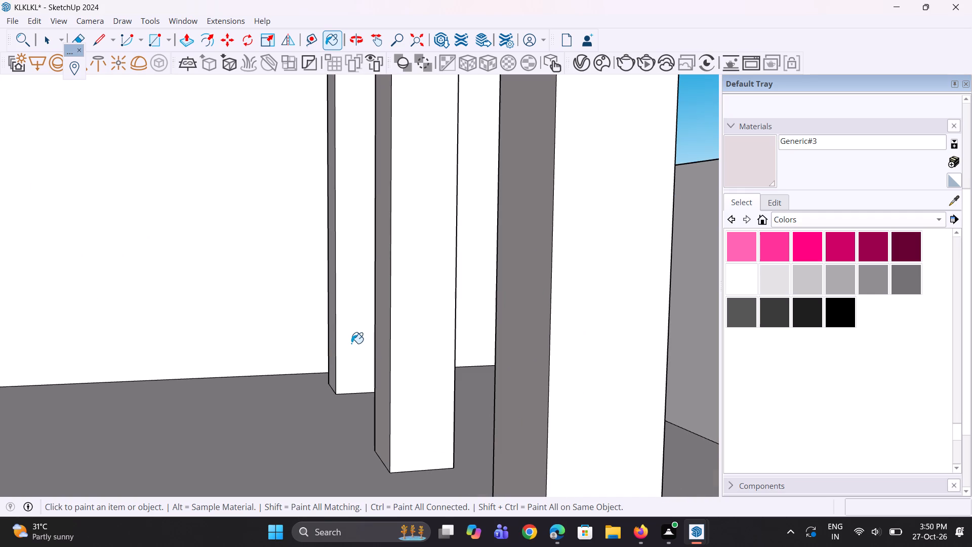
left_click(407, 385)
Paint the rear-facing faces of the first group of ground-floor columns, seen through the building's side opening, with Generic#3.
scroll(407, 385, "down", 4)
middle_click_drag(410, 385, 1, 393)
middle_click_drag(463, 273, 342, 290)
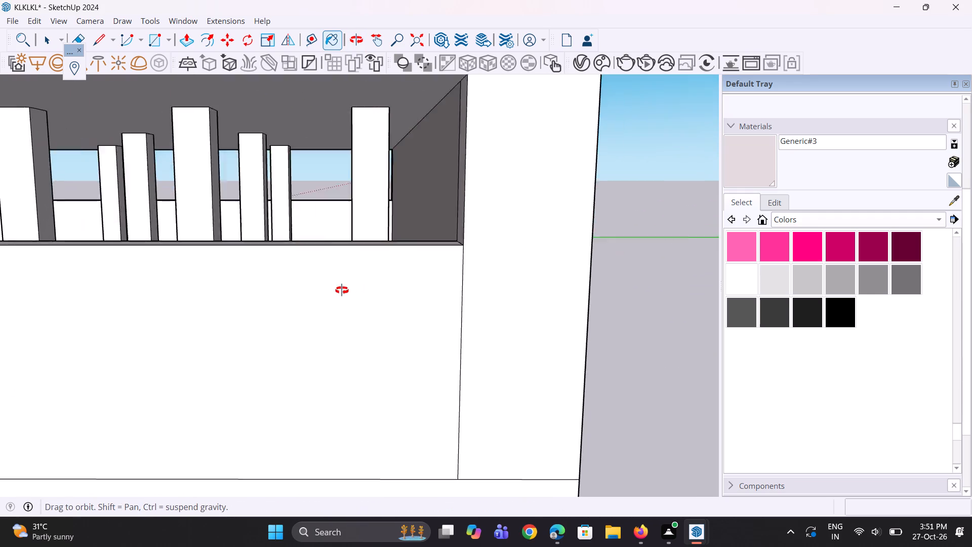
middle_click_drag(342, 290, 321, 294)
scroll(357, 221, "up", 8)
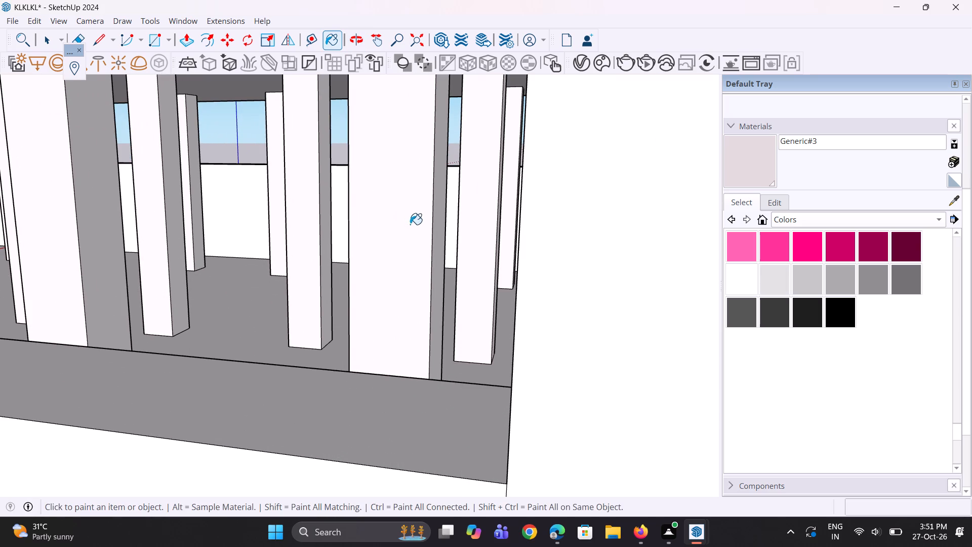
left_click(437, 252)
scroll(323, 255, "up", 2)
left_click(321, 255)
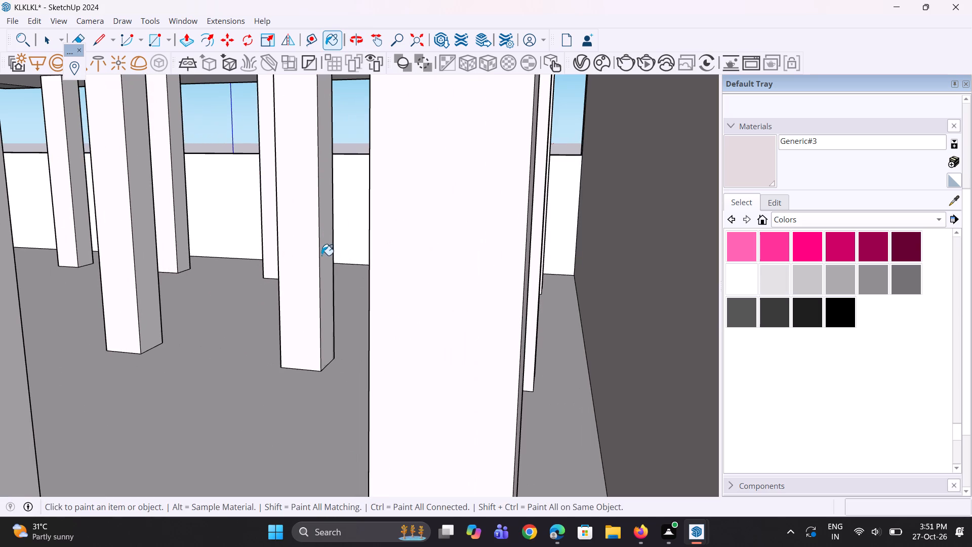
left_click(147, 284)
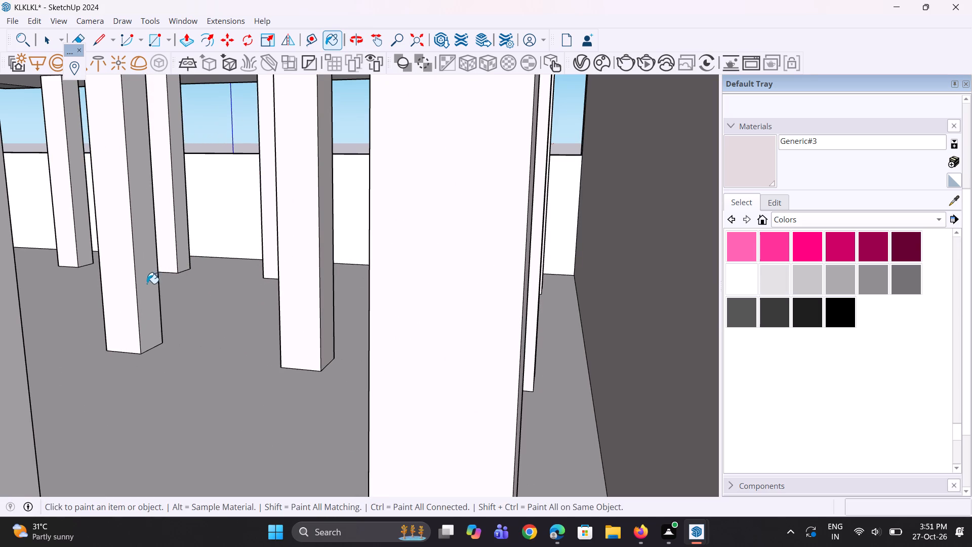
left_click(181, 236)
scroll(201, 239, "up", 3)
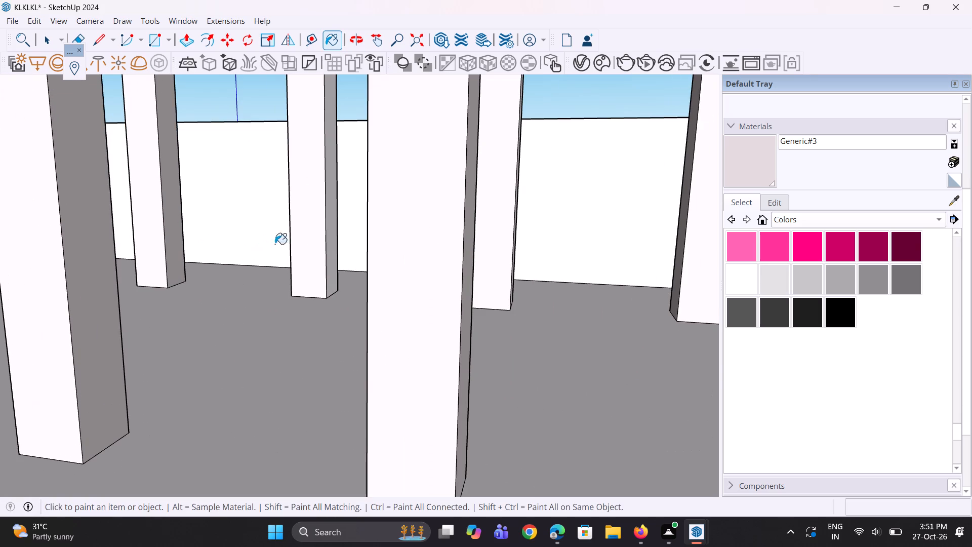
left_click(321, 247)
left_click(334, 252)
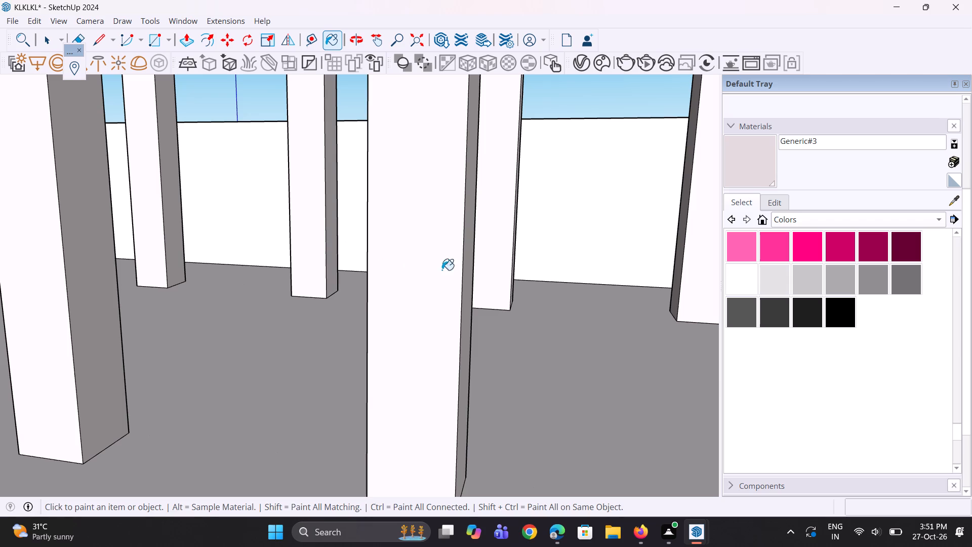
Paint the rear-facing faces of two more ground-floor columns, one farther inside and one near the side opening, with Generic#3.
scroll(448, 269, "down", 2)
middle_click_drag(501, 258, 476, 262)
scroll(517, 271, "up", 1)
left_click(517, 271)
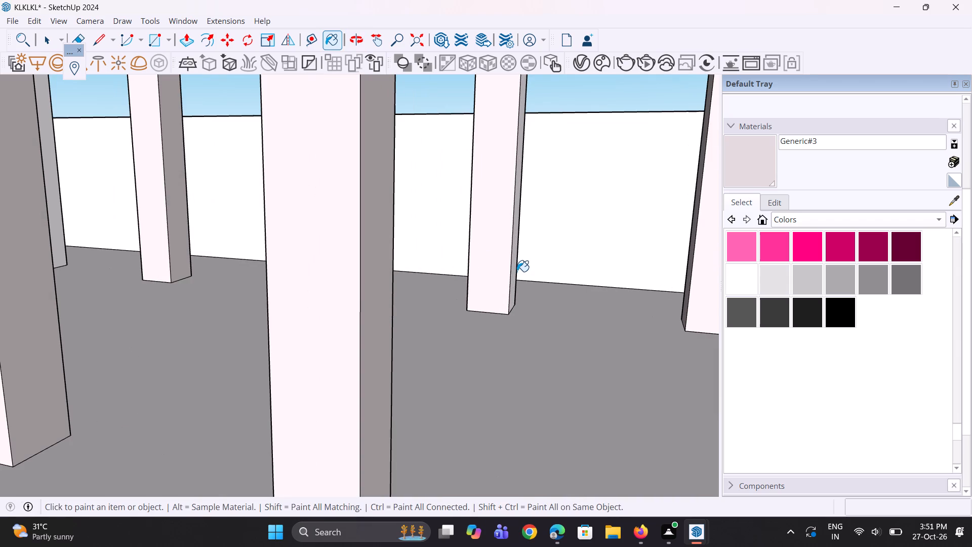
left_click(513, 279)
scroll(513, 280, "down", 8)
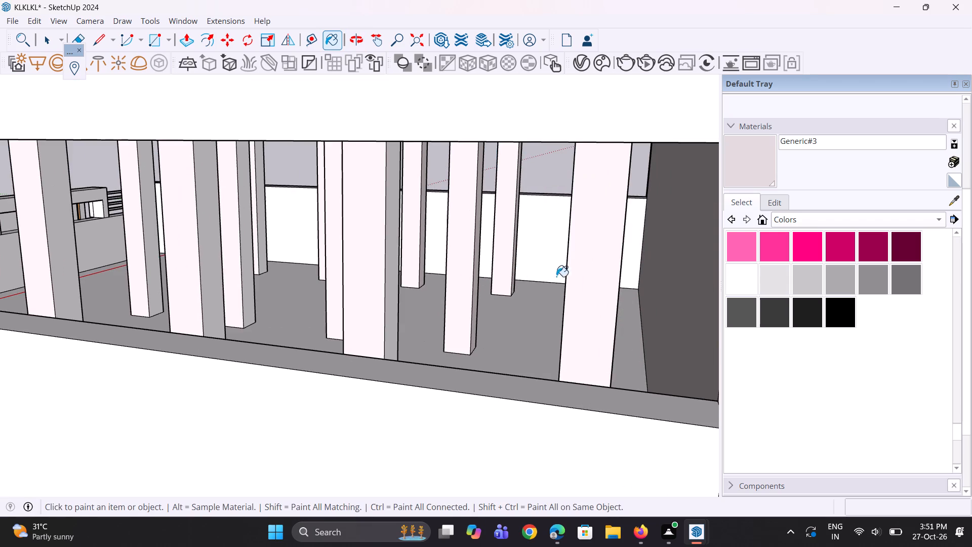
middle_click_drag(580, 261, 559, 244)
scroll(610, 245, "up", 4)
left_click(582, 269)
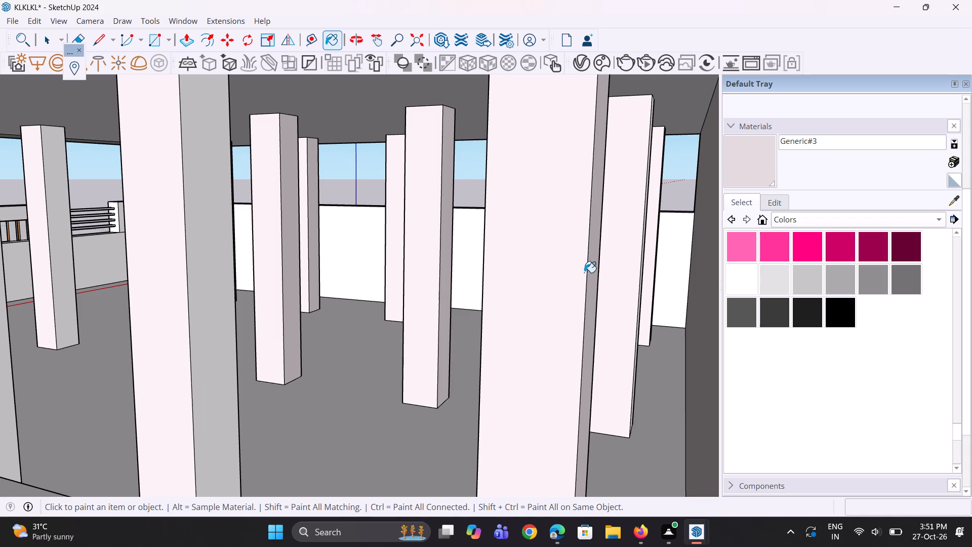
left_click(587, 273)
Paint the unpainted rear-facing faces of two further columns nearest the ground floor's rear wall with Generic#3.
scroll(620, 277, "up", 2)
middle_click_drag(643, 310, 654, 308)
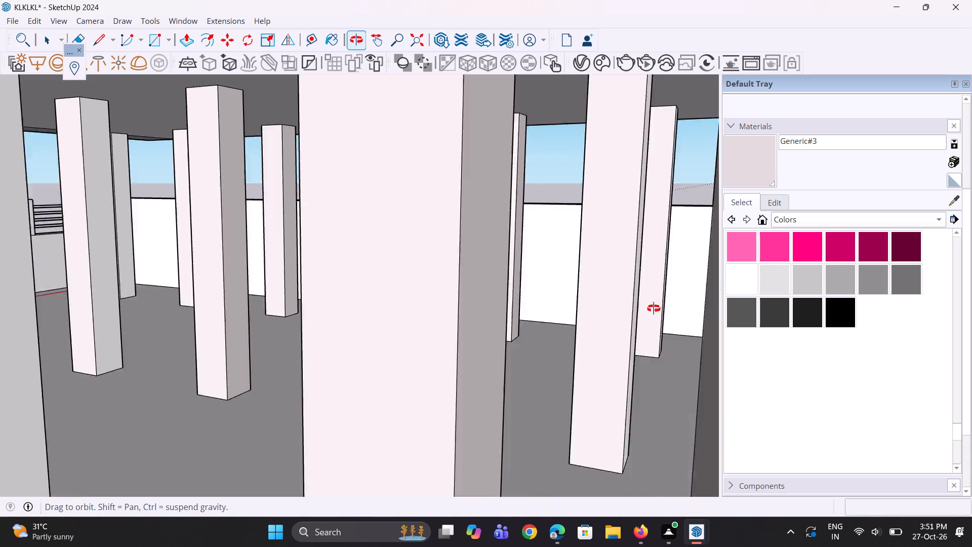
middle_click_drag(654, 308, 647, 304)
scroll(675, 316, "up", 3)
middle_click_drag(652, 321, 641, 321)
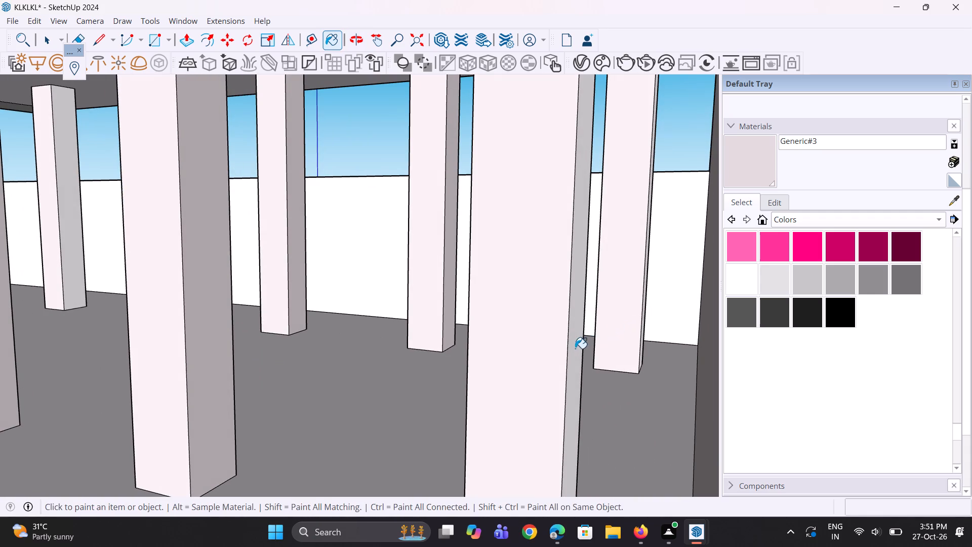
left_click(575, 348)
scroll(641, 335, "up", 4)
left_click(641, 334)
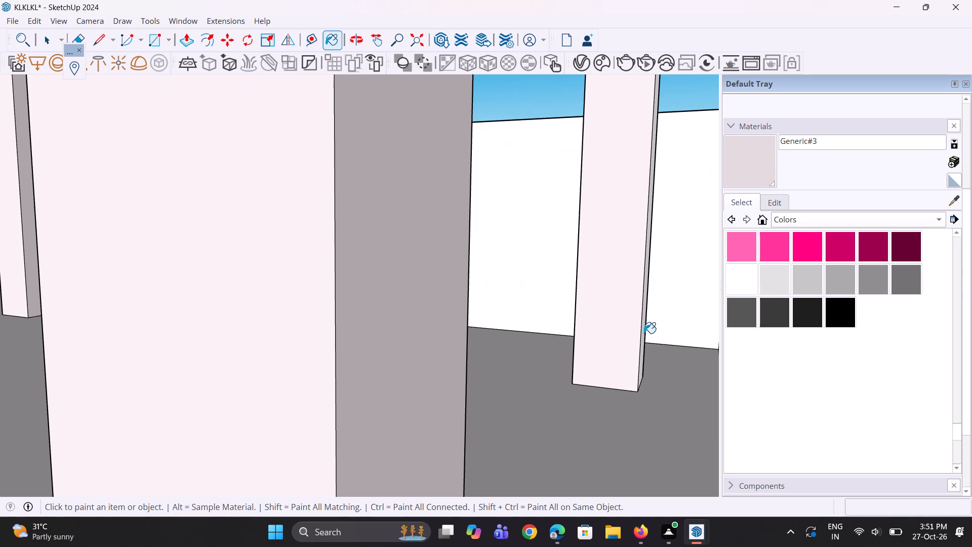
left_click(644, 333)
scroll(678, 332, "down", 10)
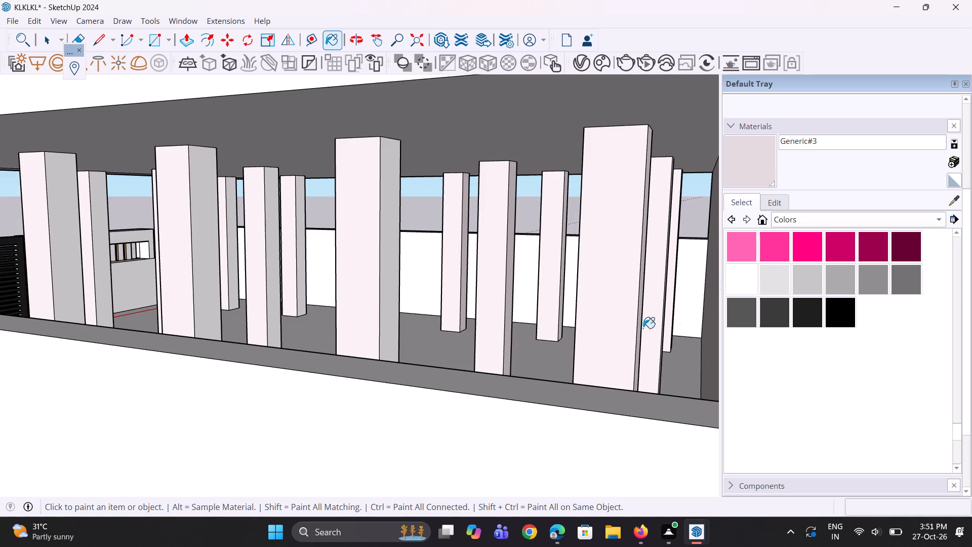
Paint the unpainted rear-facing faces of five inner ground-floor columns, seen through the side opening, with Generic#3.
scroll(465, 305, "up", 3)
left_click(459, 292)
left_click(325, 318)
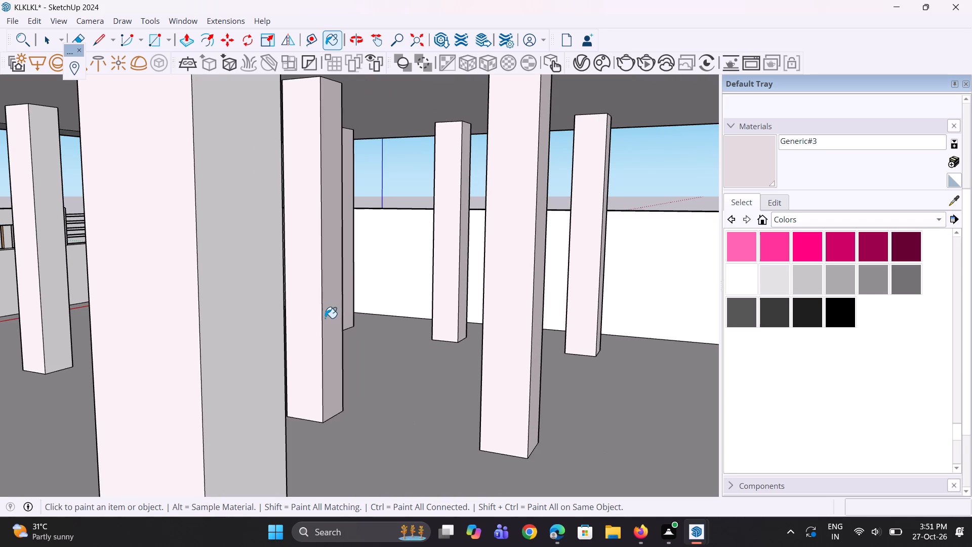
scroll(444, 317, "down", 5)
left_click(401, 330)
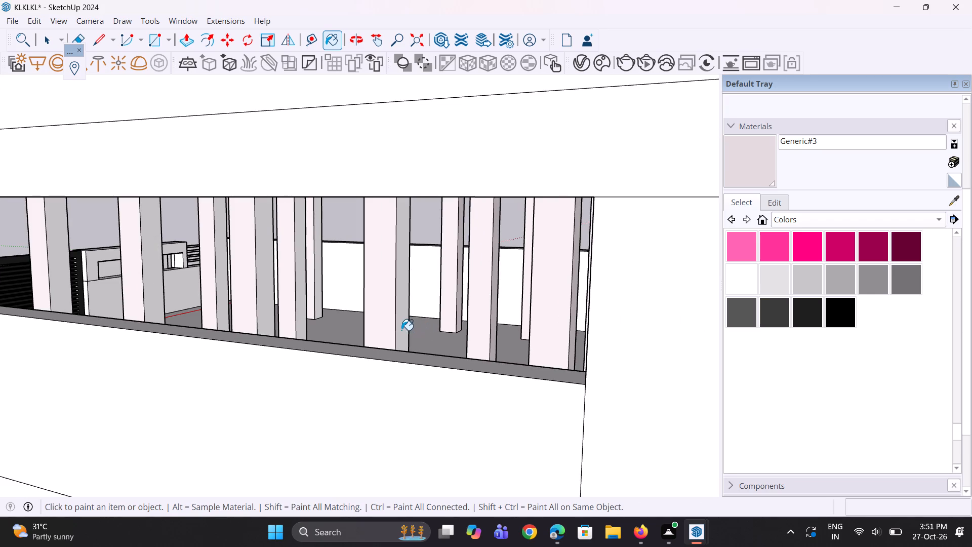
scroll(298, 312, "up", 5)
scroll(396, 278, "up", 2)
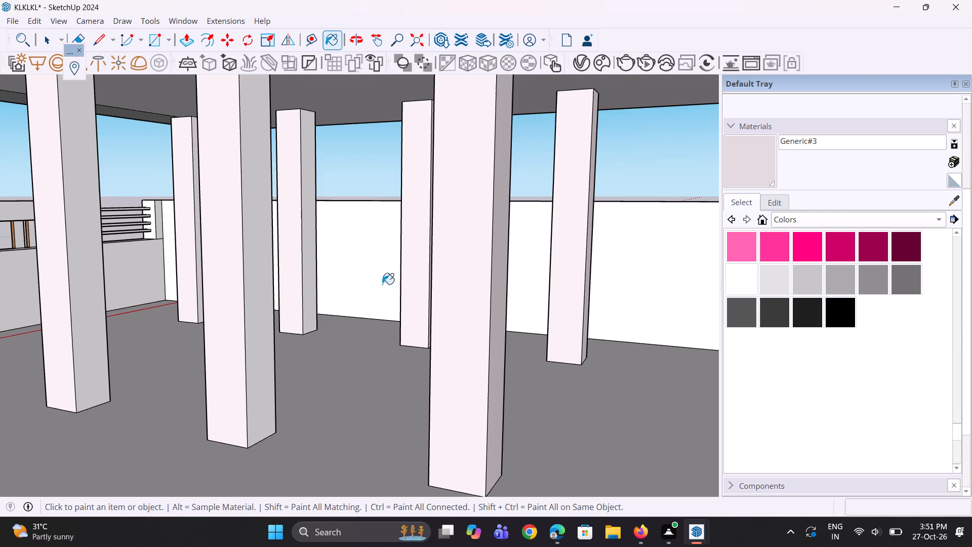
scroll(381, 288, "up", 1)
left_click(307, 311)
scroll(390, 331, "up", 1)
middle_click_drag(391, 331, 402, 331)
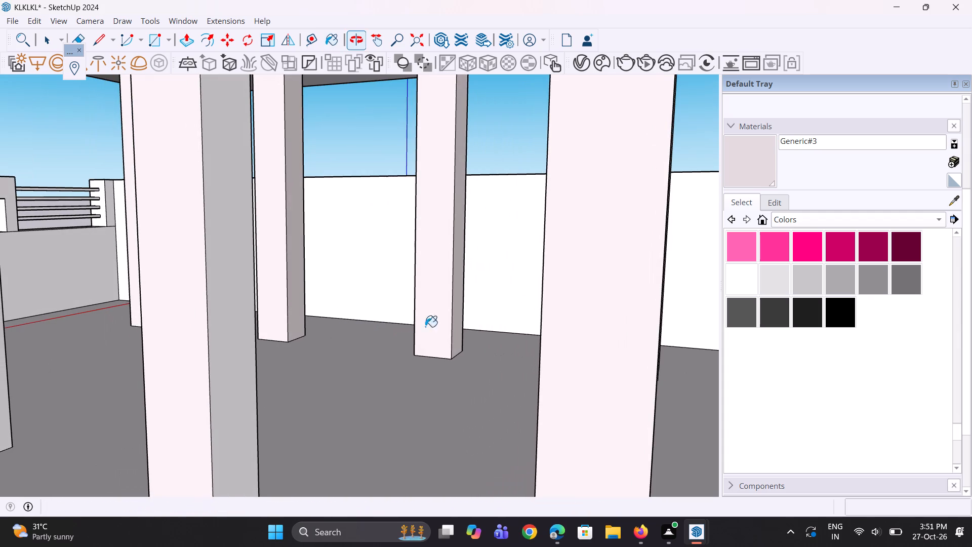
left_click(454, 334)
Paint the rear-facing faces of three more inner ground-floor columns, progressing toward the front gate, with Generic#3.
scroll(461, 323, "down", 6)
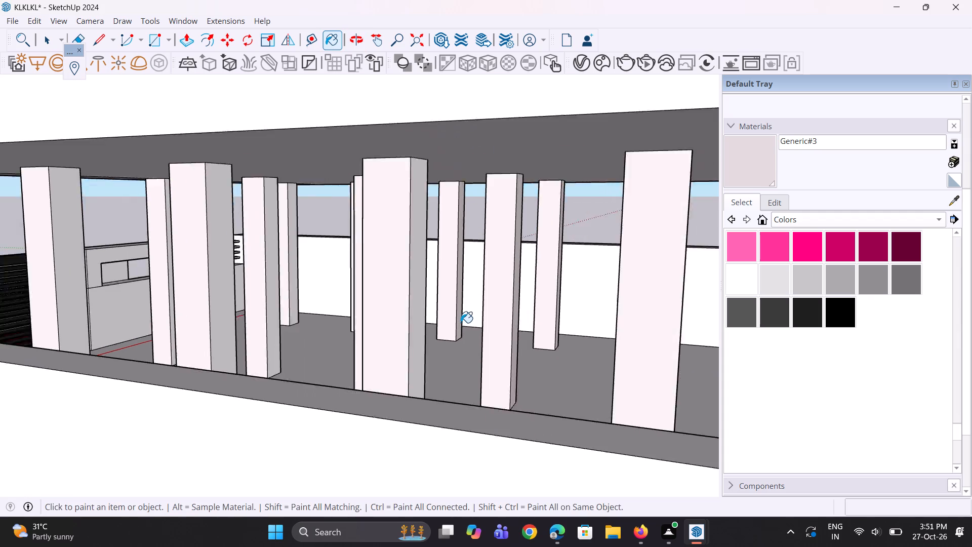
scroll(461, 323, "down", 2)
middle_click_drag(470, 322, 428, 316)
scroll(500, 308, "up", 3)
middle_click_drag(480, 307, 512, 306)
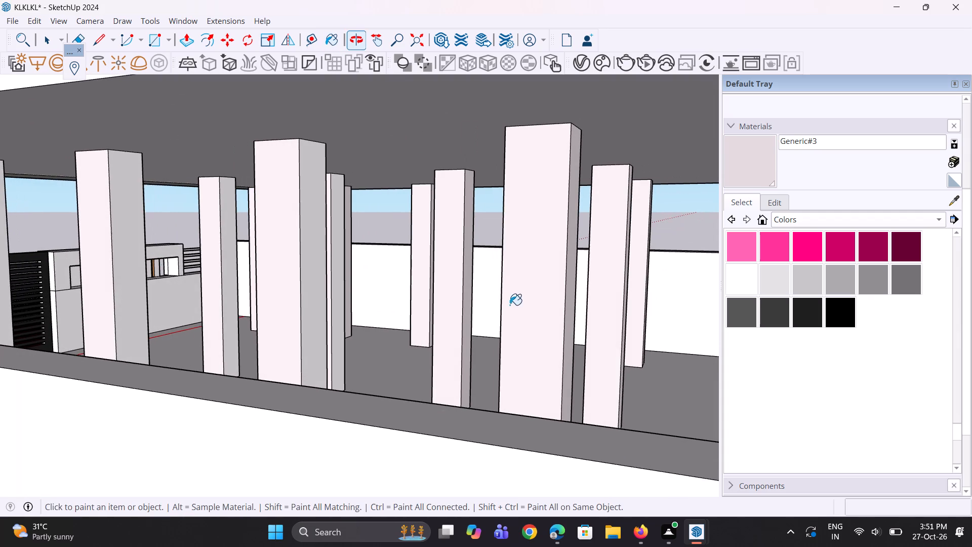
left_click(468, 314)
scroll(346, 336, "up", 2)
left_click(332, 336)
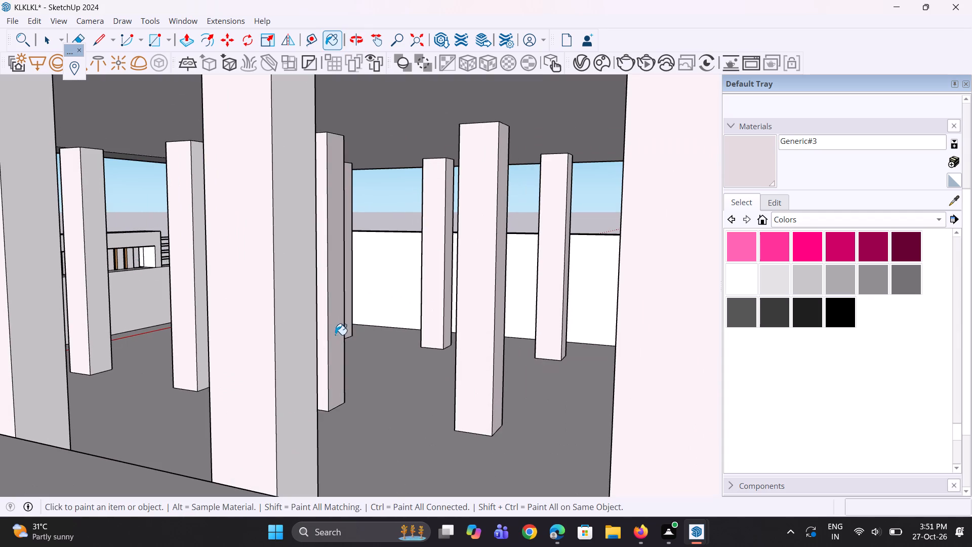
middle_click_drag(349, 331, 384, 326)
scroll(253, 282, "up", 1)
left_click(214, 279)
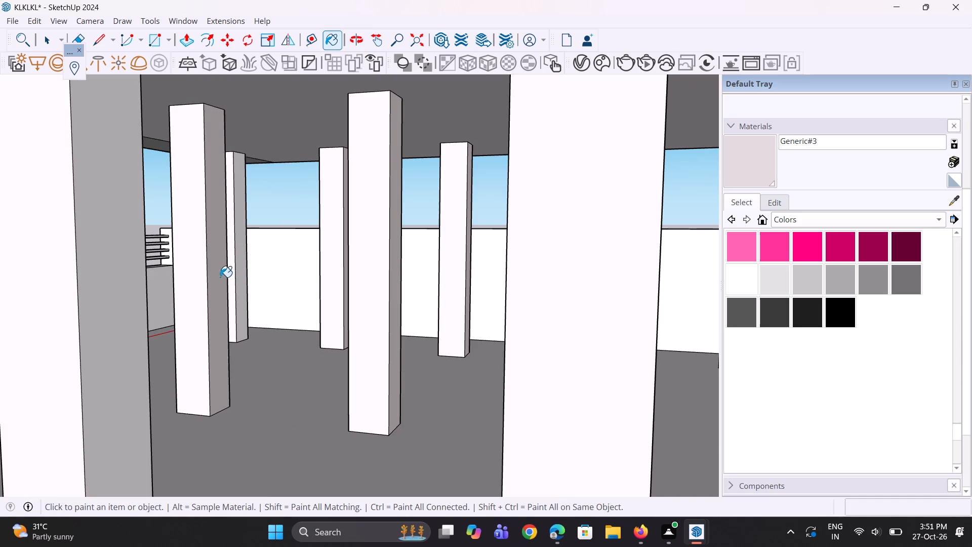
Paint the remaining rear-facing faces of the inner columns near the front gate with Generic#3.
scroll(237, 266, "down", 4)
middle_click_drag(180, 266, 182, 301)
scroll(146, 301, "up", 2)
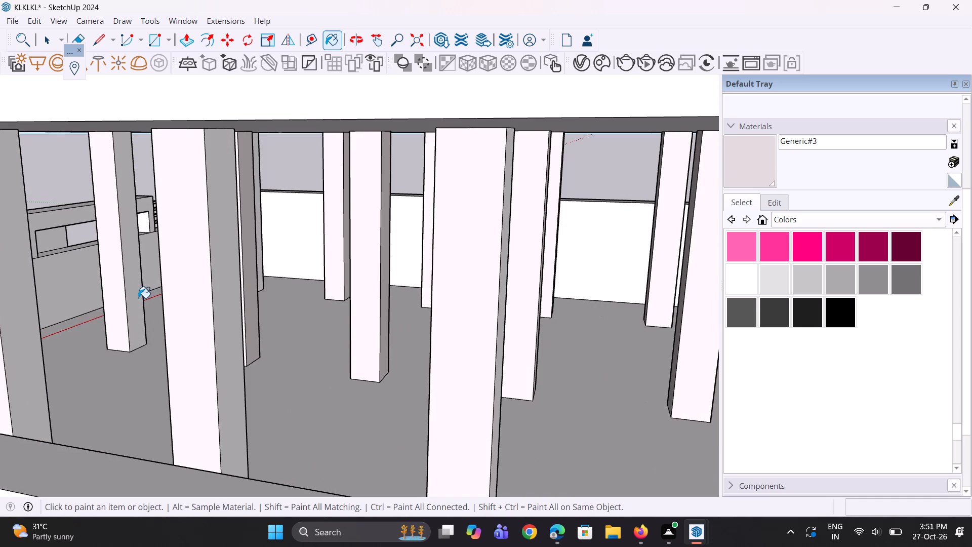
left_click(138, 298)
scroll(252, 308, "up", 1)
middle_click_drag(252, 308, 246, 293)
scroll(270, 261, "up", 3)
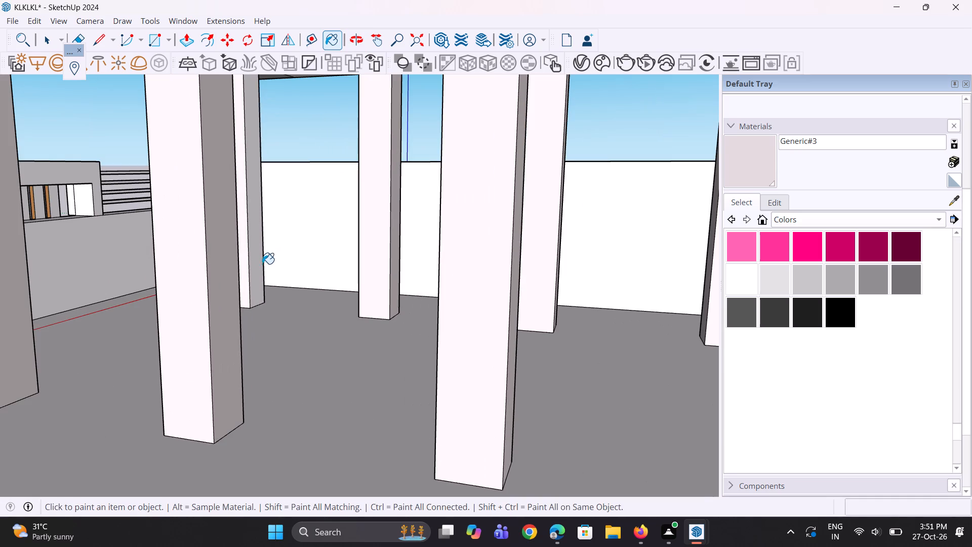
left_click(256, 268)
scroll(375, 300, "up", 2)
left_click(401, 297)
scroll(392, 297, "down", 4)
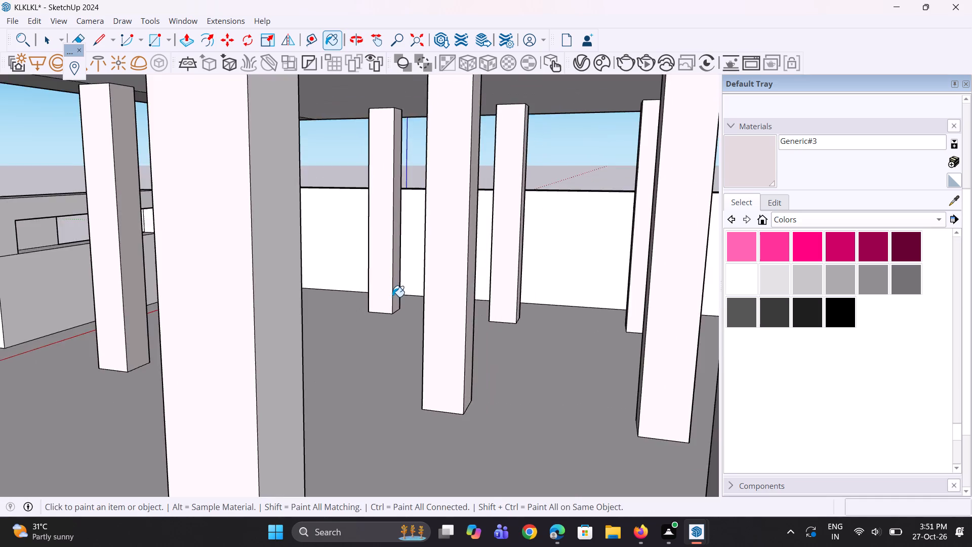
scroll(392, 297, "down", 5)
left_click(426, 292)
Paint the rear-facing faces of the five columns in the outermost row along the side opening with Generic#3.
middle_click_drag(314, 315, 279, 323)
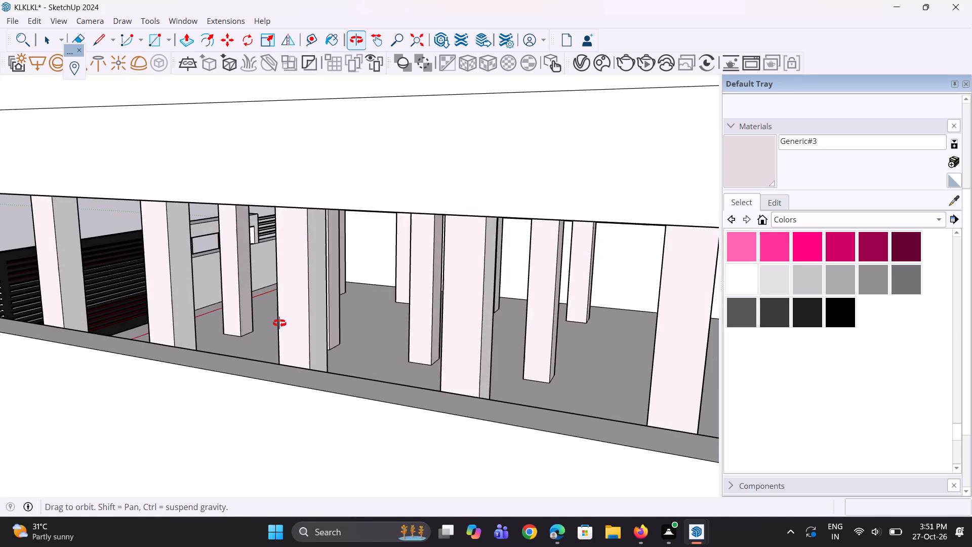
middle_click_drag(279, 323, 277, 320)
scroll(121, 280, "up", 2)
left_click_drag(58, 282, 62, 281)
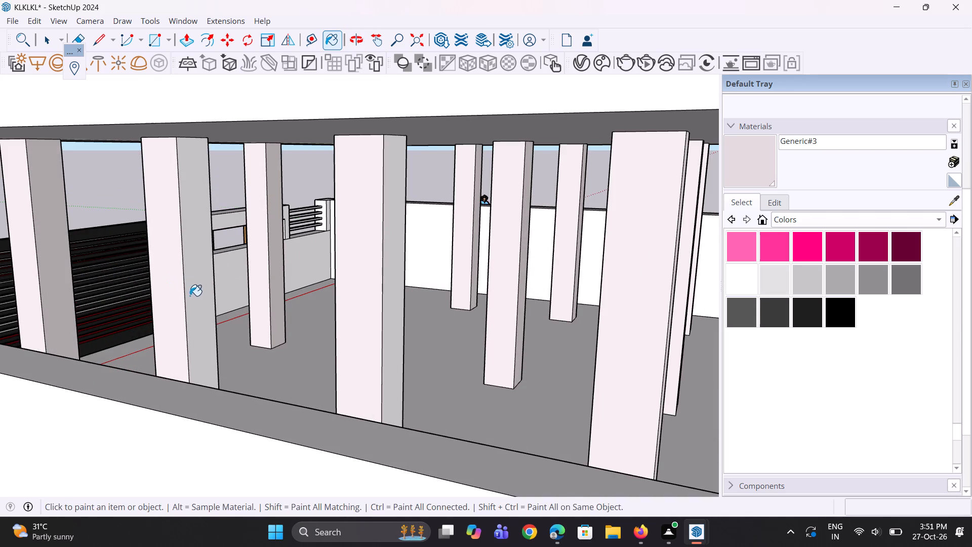
left_click(192, 297)
scroll(250, 282, "down", 3)
scroll(343, 344, "up", 1)
left_click(341, 344)
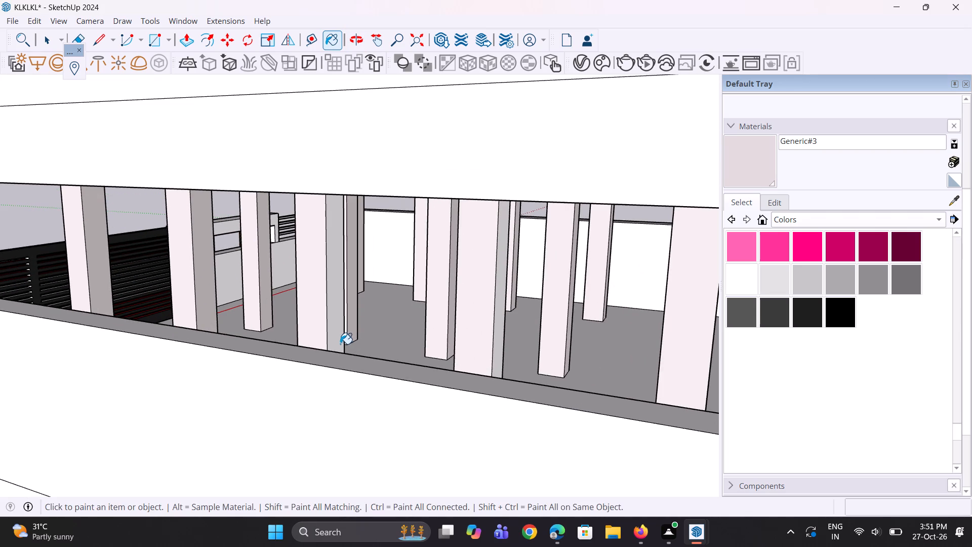
left_click(494, 352)
scroll(414, 318, "down", 2)
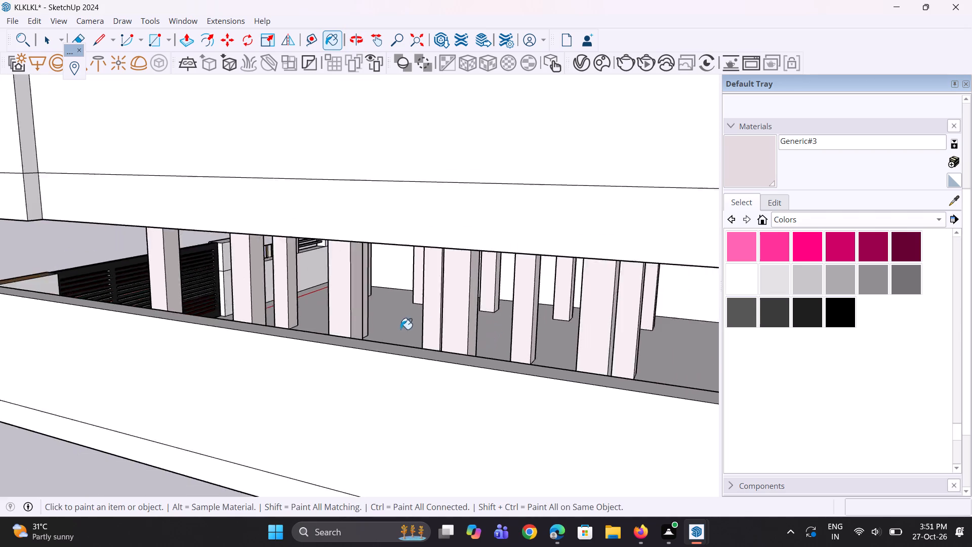
scroll(400, 329, "down", 2)
middle_click_drag(577, 348, 541, 355)
scroll(529, 356, "up", 3)
left_click(504, 369)
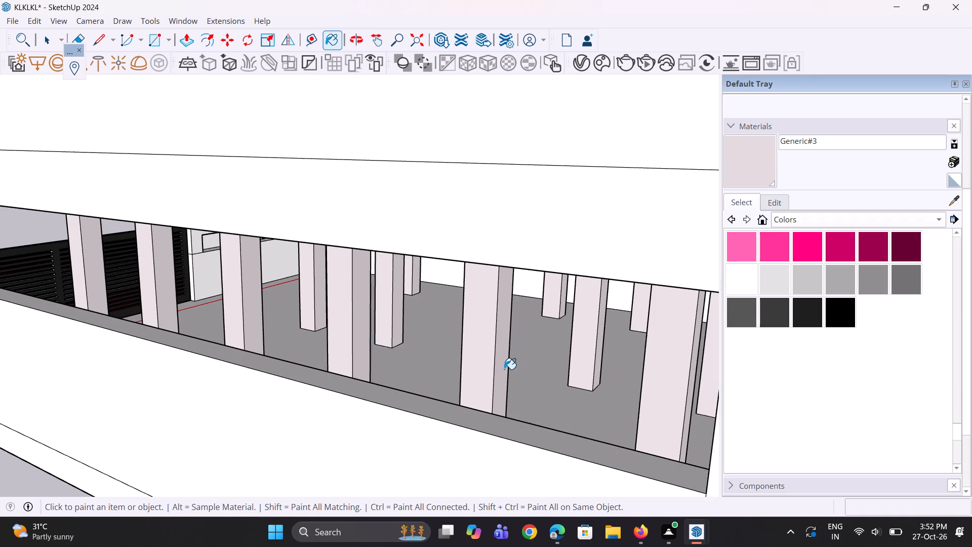
Paint the underside of the overhanging slab above the front gate with Generic#3.
scroll(522, 361, "down", 4)
middle_click_drag(440, 339, 692, 341)
middle_click_drag(432, 342, 632, 328)
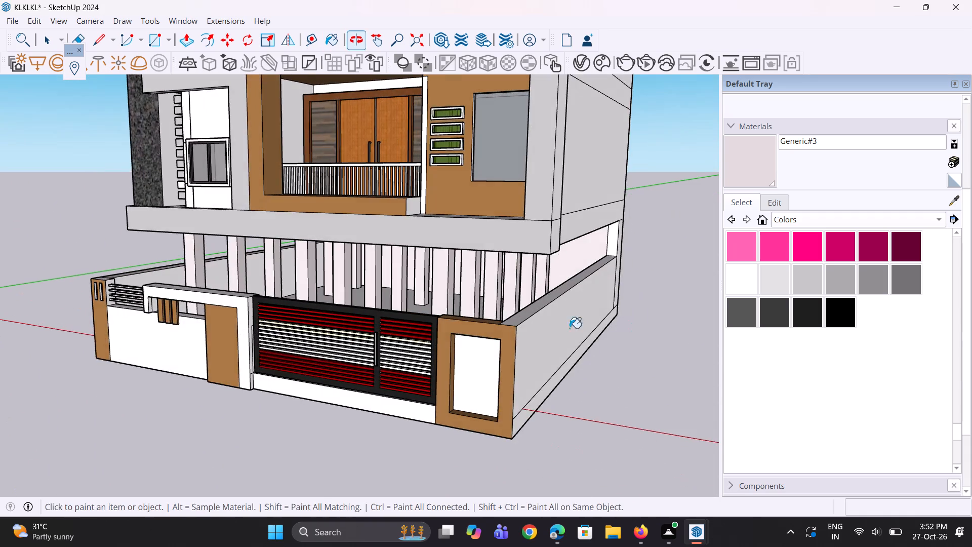
scroll(435, 333, "down", 4)
middle_click_drag(444, 296, 518, 183)
scroll(516, 186, "up", 1)
scroll(382, 288, "up", 3)
left_click(393, 271)
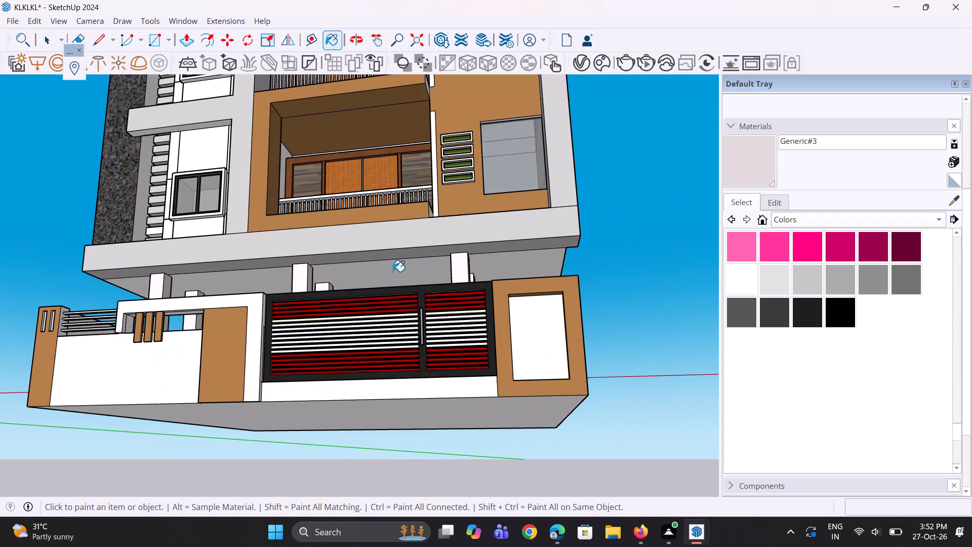
Examine the columns from the front and the upper facade around the windows and balconies for unpainted surfaces.
scroll(416, 283, "up", 2)
middle_click_drag(412, 284, 322, 338)
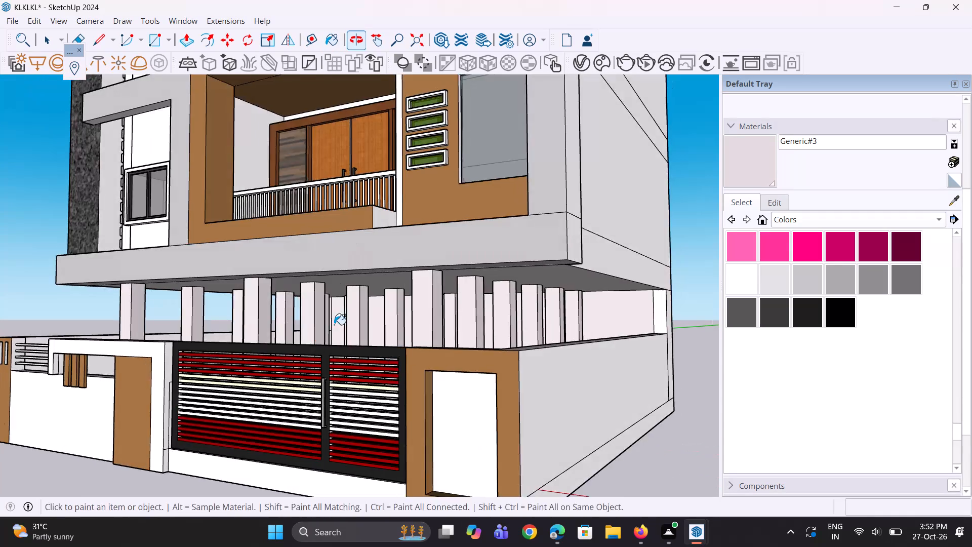
scroll(381, 335, "down", 5)
middle_click_drag(433, 364, 466, 385)
scroll(470, 384, "down", 6)
middle_click_drag(458, 381, 503, 378)
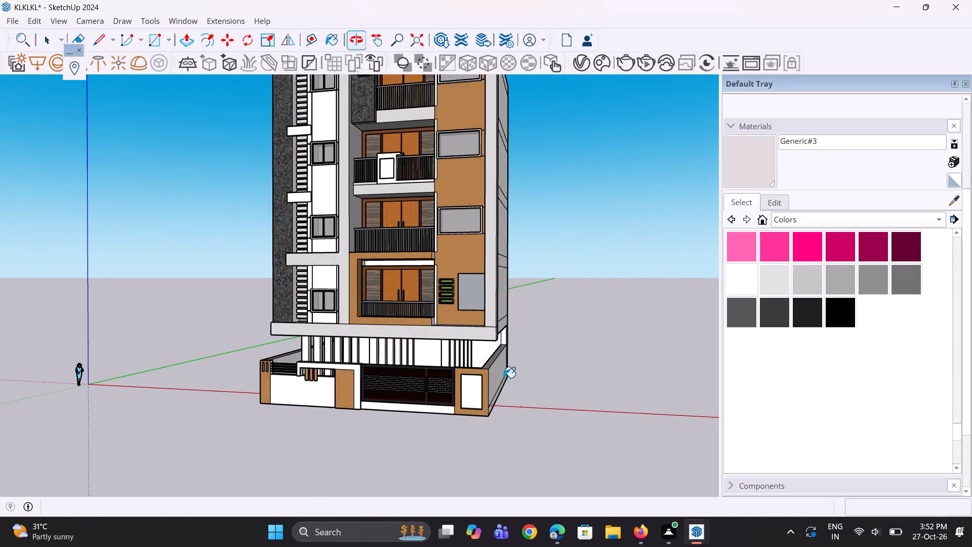
scroll(504, 387, "down", 4)
scroll(346, 144, "up", 11)
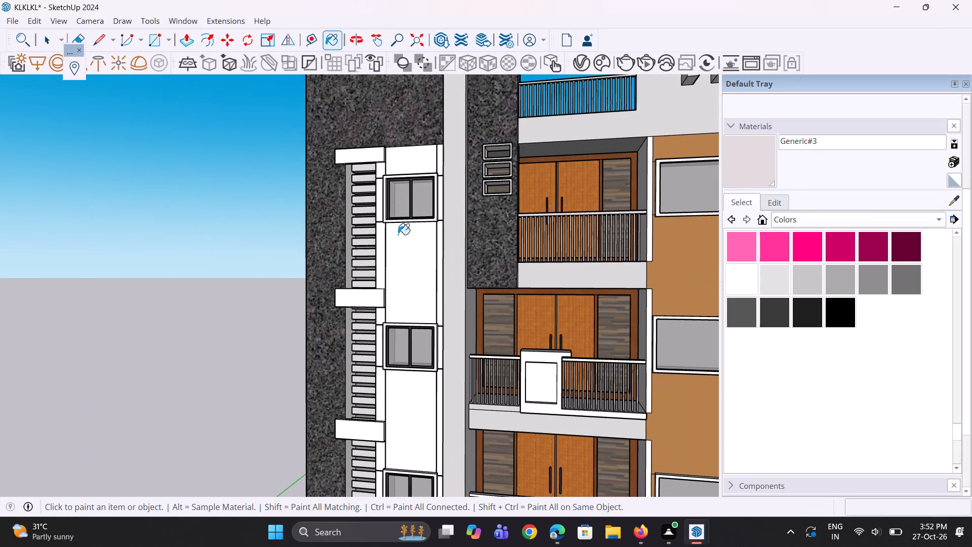
scroll(422, 276, "down", 6)
middle_click_drag(436, 271, 446, 267)
scroll(440, 269, "up", 1)
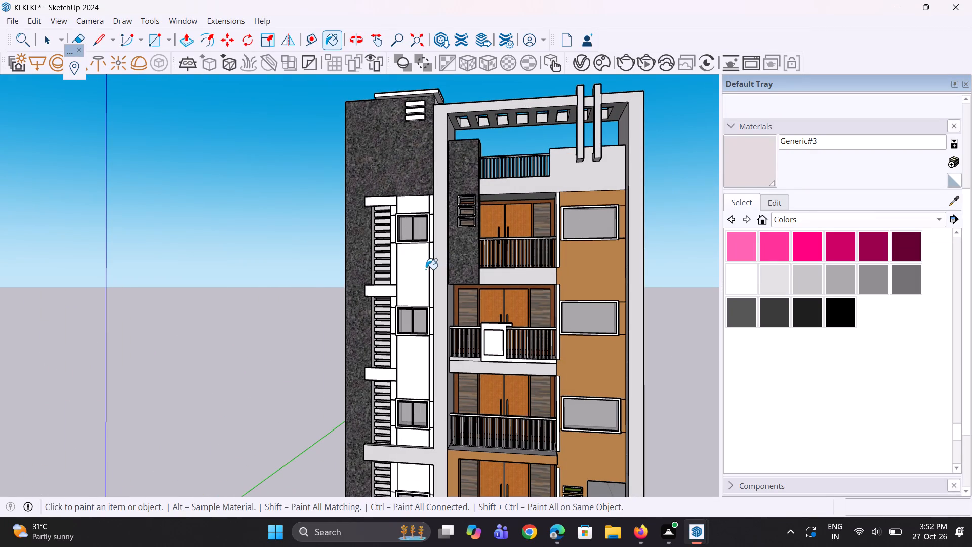
scroll(425, 241, "up", 9)
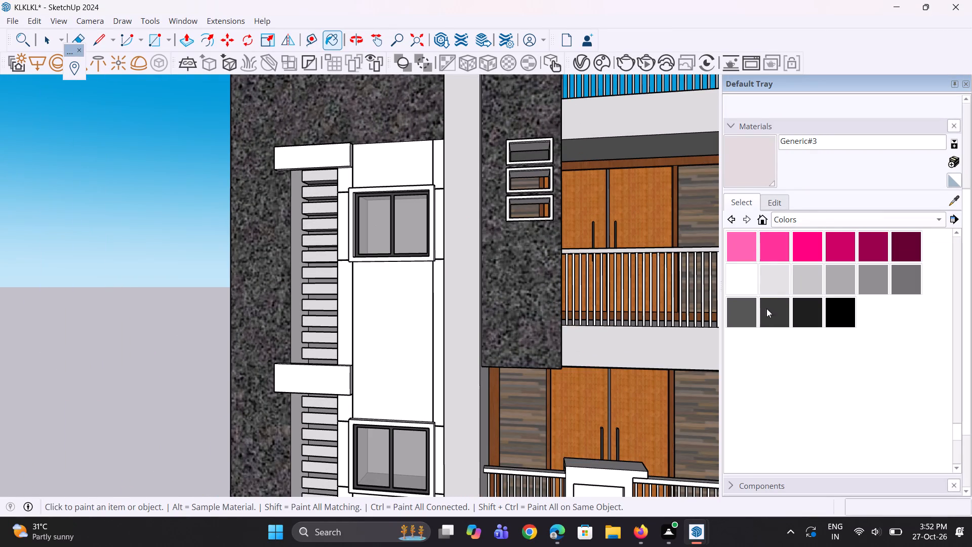
Create a new generic V-Ray material with a dark grey diffuse color of R 0.187, G 0.176, B 0.176.
left_click(578, 66)
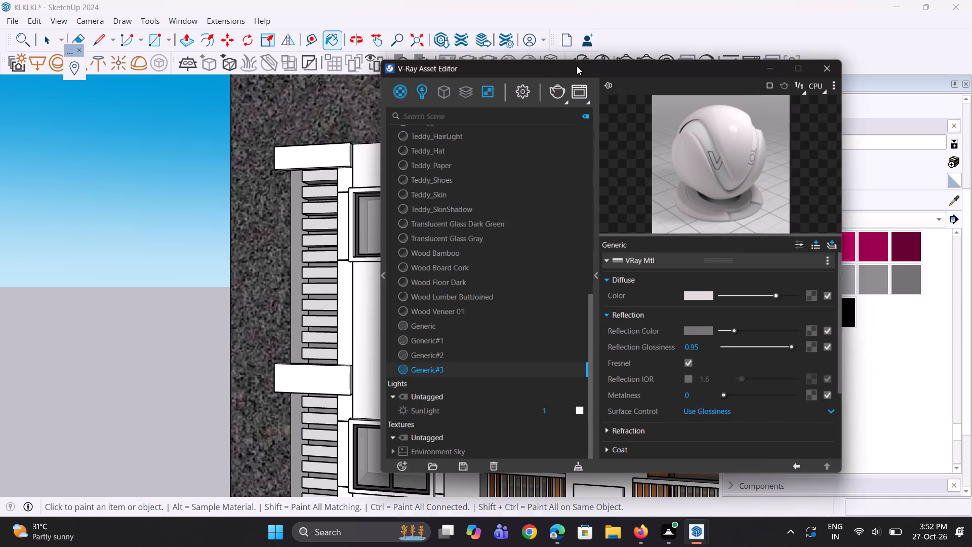
right_click(395, 70)
left_click(411, 97)
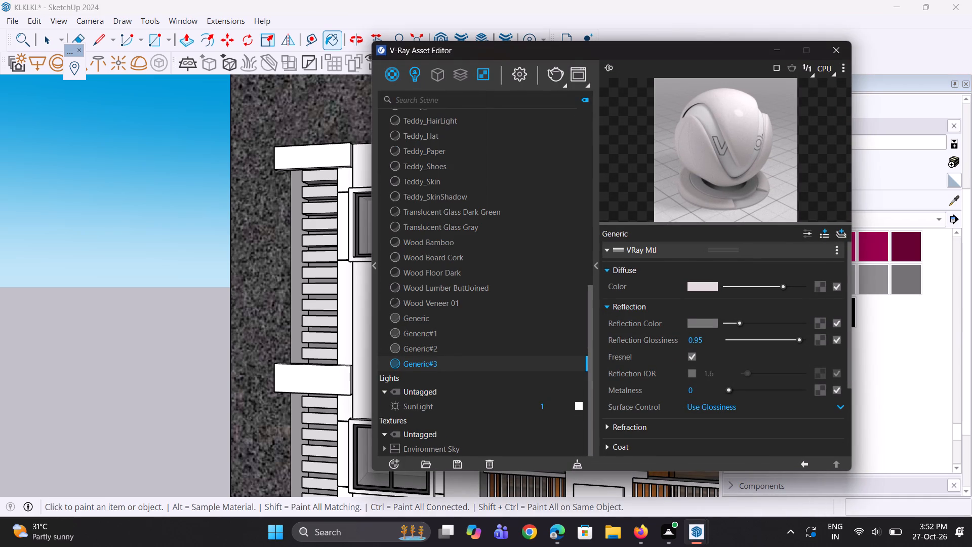
left_click(696, 293)
left_click(696, 290)
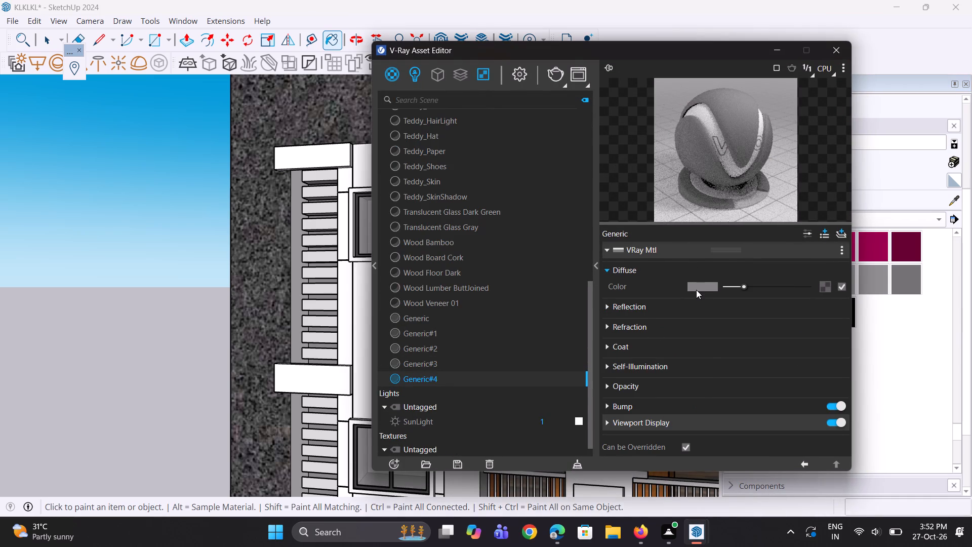
left_click_drag(347, 294, 295, 286)
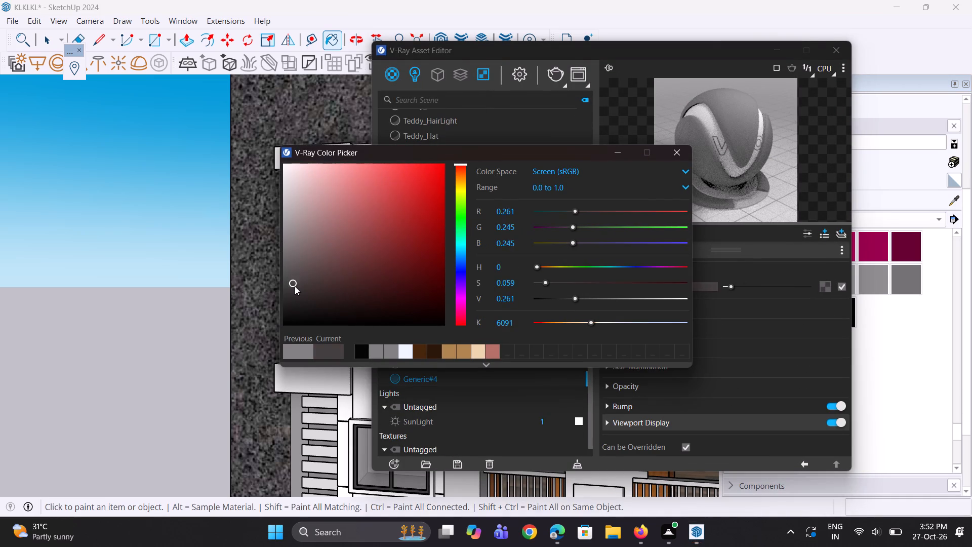
left_click_drag(295, 286, 292, 296)
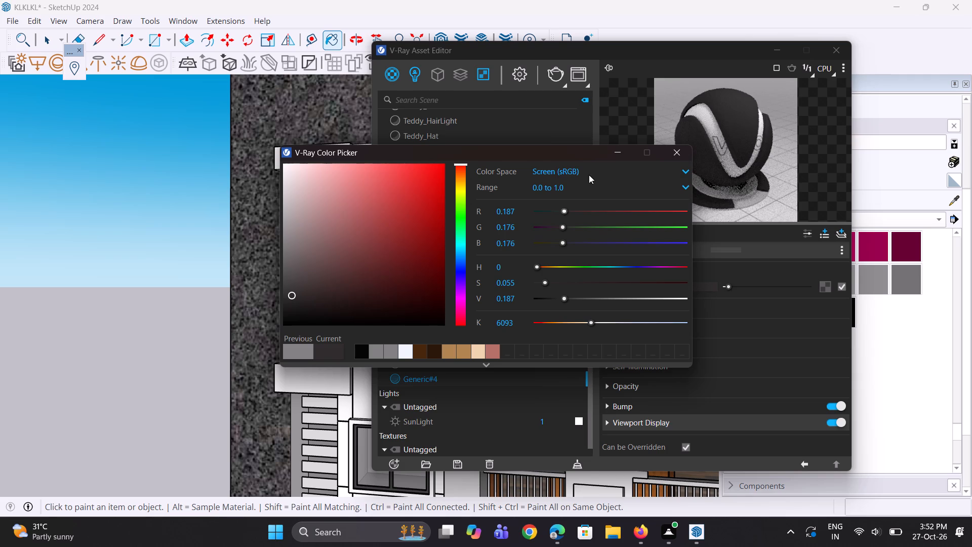
left_click(617, 153)
Give the new dark material a grey reflection color and a reflection glossiness of 0.95.
left_click(640, 308)
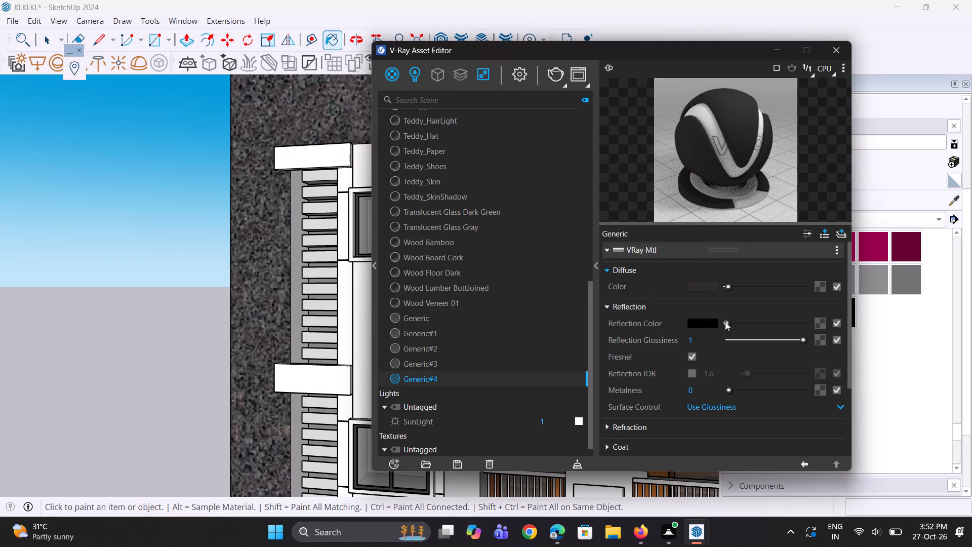
left_click_drag(727, 323, 736, 329)
left_click_drag(699, 334, 674, 344)
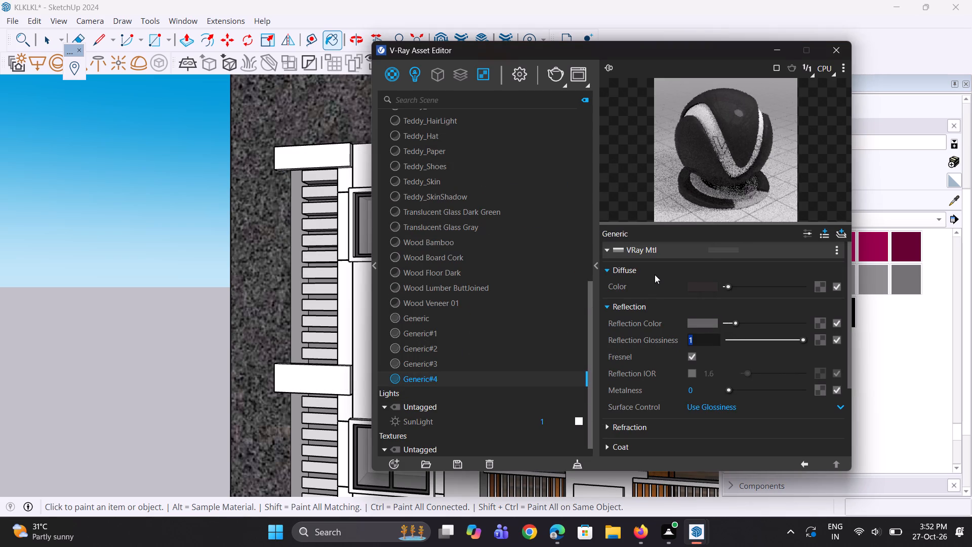
type("0.95")
key("Return")
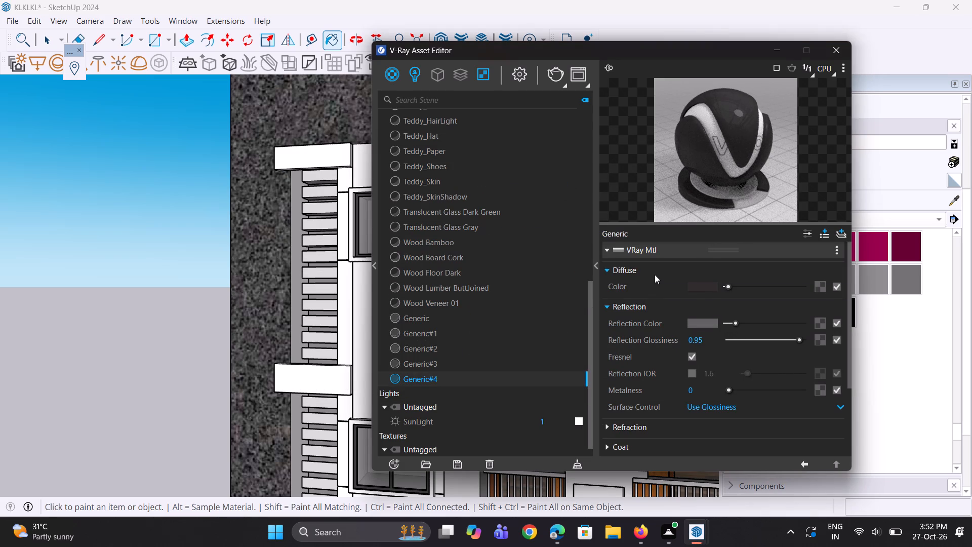
left_click(708, 167)
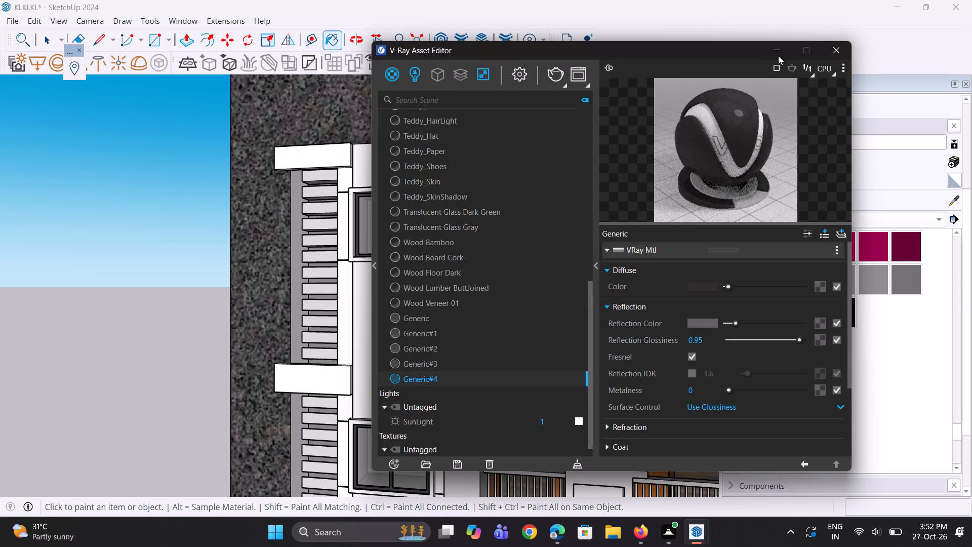
left_click(779, 53)
Paint the white vertical wall strip between the top-floor balcony and the brown wall with Generic#4.
scroll(447, 230, "down", 3)
scroll(400, 254, "down", 5)
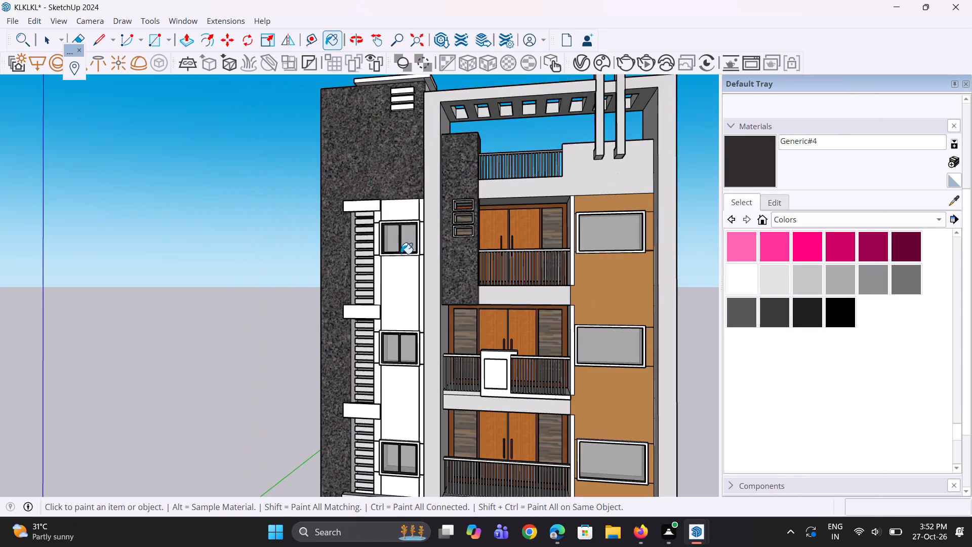
scroll(445, 236, "down", 4)
scroll(566, 264, "up", 16)
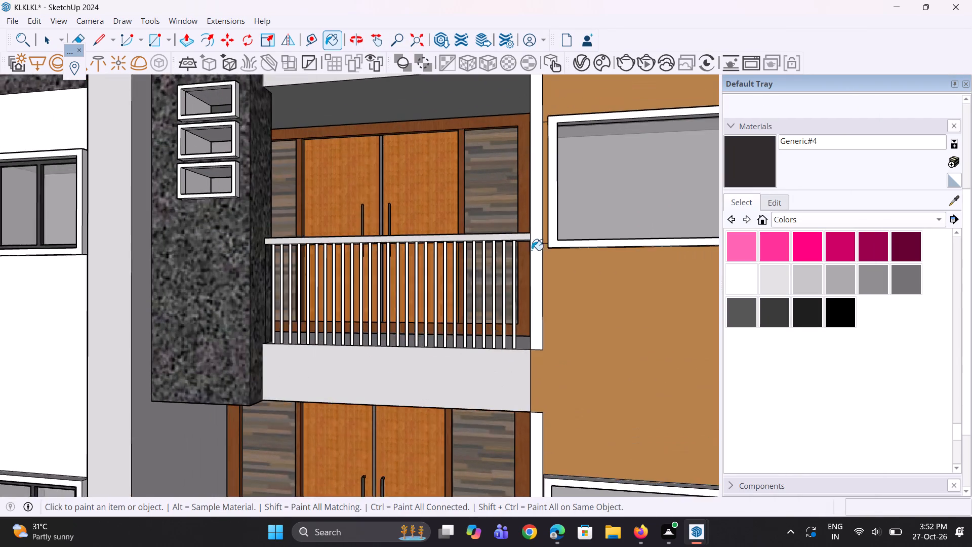
left_click(537, 257)
scroll(537, 253, "down", 9)
scroll(549, 332, "up", 4)
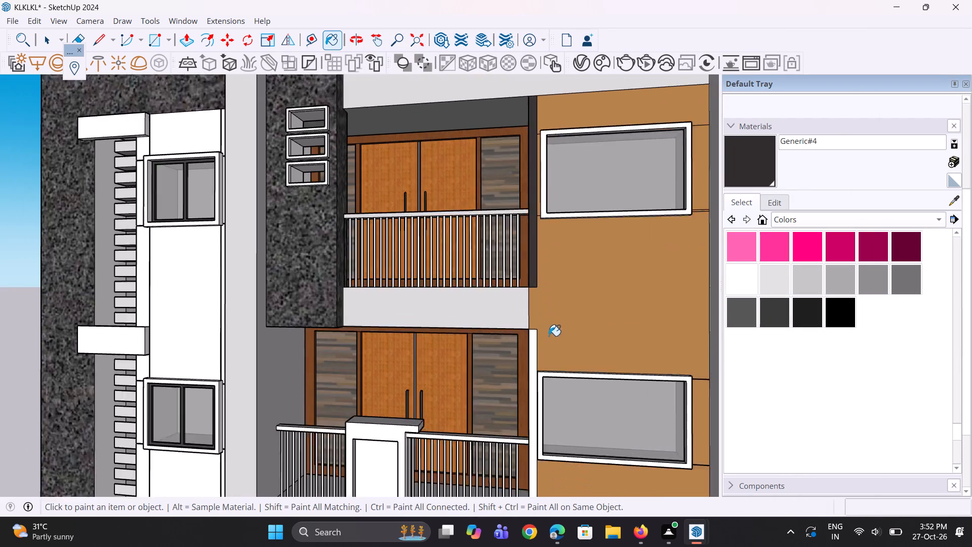
Paint the remaining white vertical wall strips between the lower-floor balconies and the brown wall with Generic#4.
scroll(533, 363, "up", 1)
left_click(533, 363)
scroll(544, 223, "down", 9)
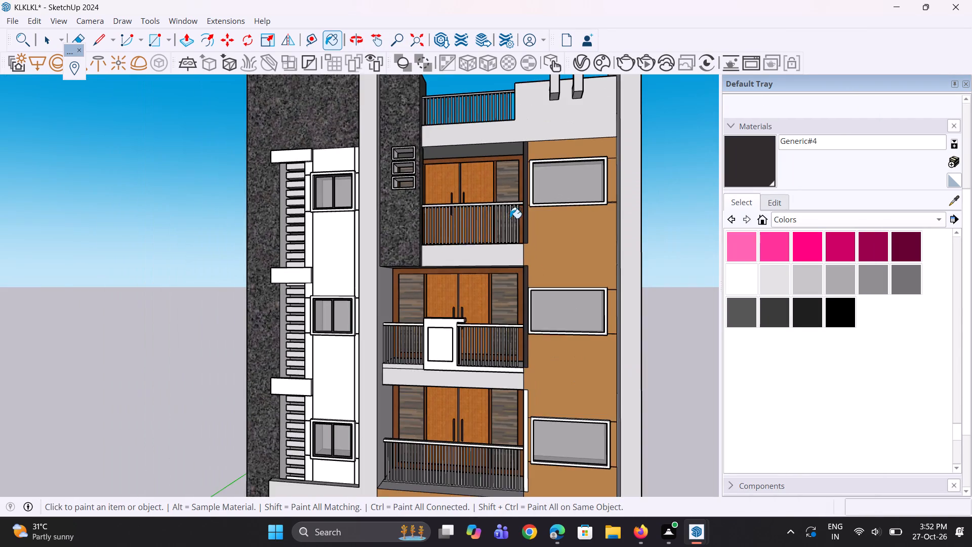
scroll(502, 218, "down", 3)
scroll(520, 404, "up", 8)
left_click(518, 404)
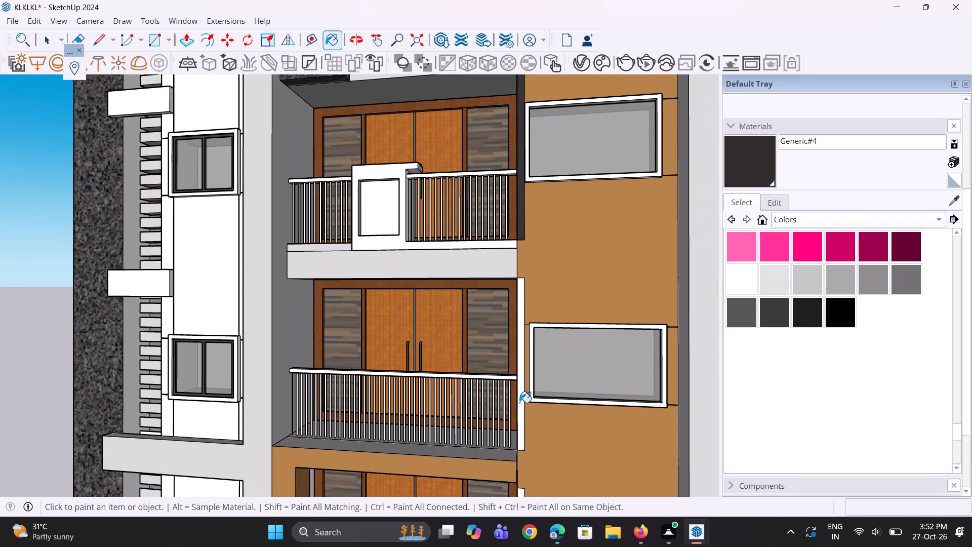
left_click(522, 403)
scroll(487, 136, "down", 7)
scroll(463, 366, "up", 4)
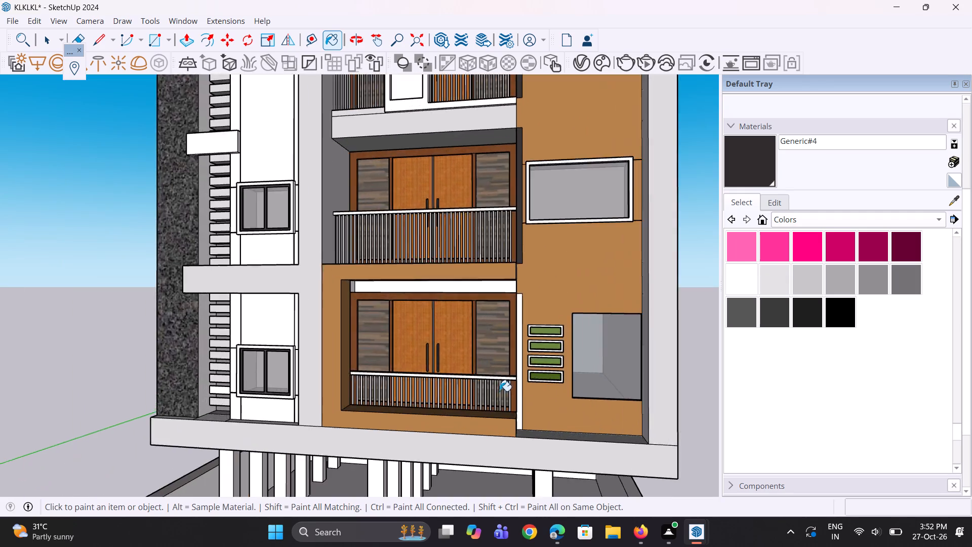
scroll(500, 391, "up", 7)
left_click(532, 397)
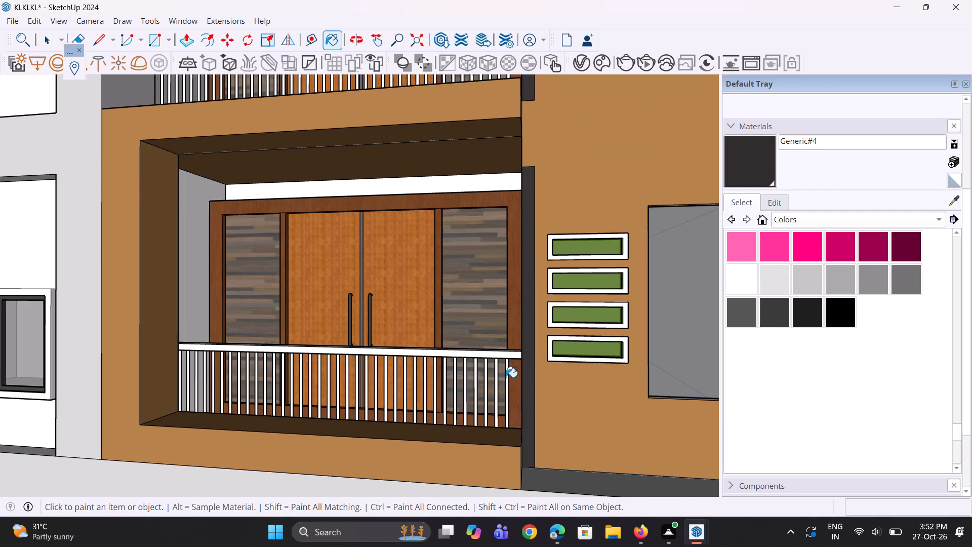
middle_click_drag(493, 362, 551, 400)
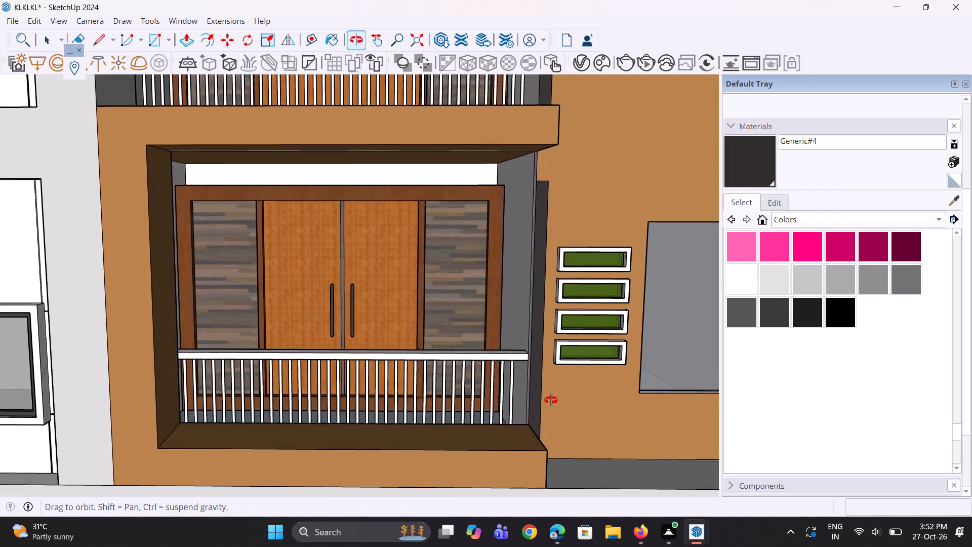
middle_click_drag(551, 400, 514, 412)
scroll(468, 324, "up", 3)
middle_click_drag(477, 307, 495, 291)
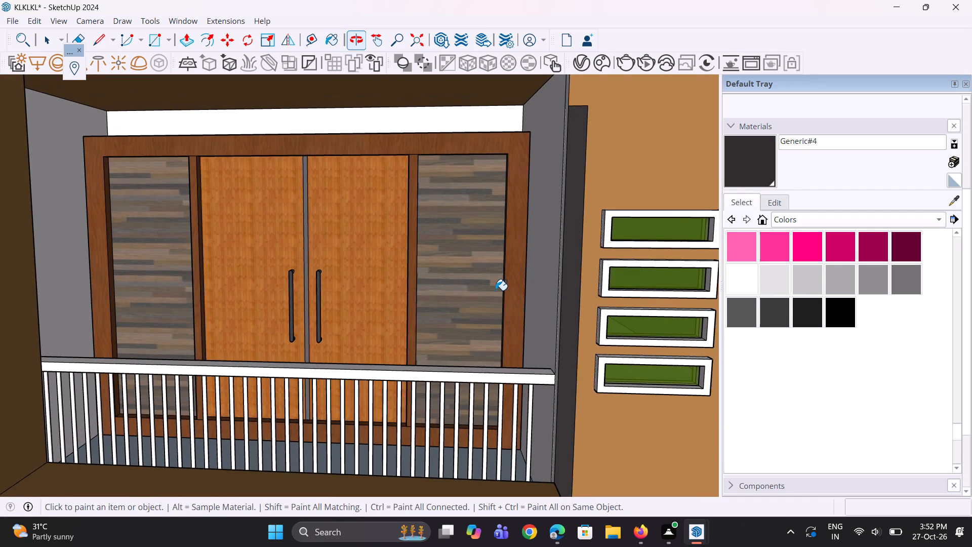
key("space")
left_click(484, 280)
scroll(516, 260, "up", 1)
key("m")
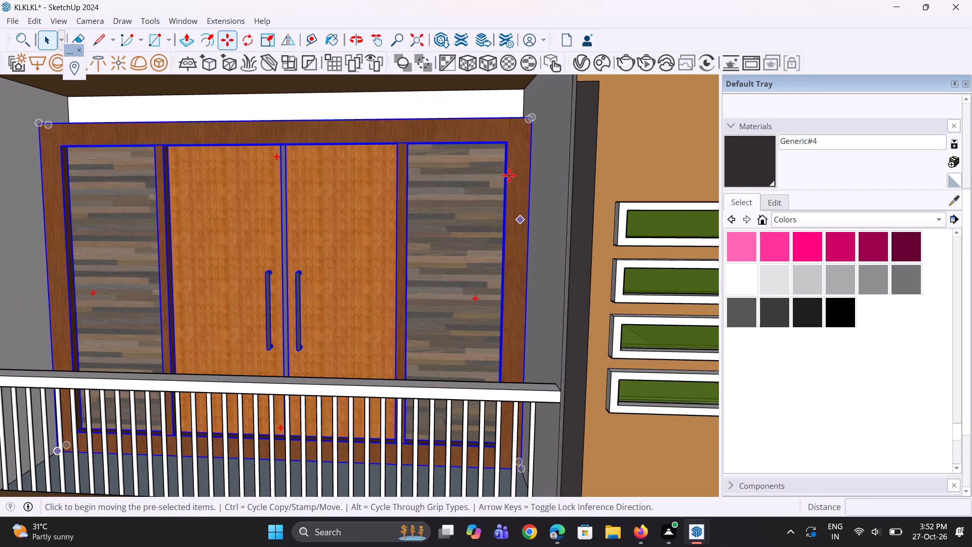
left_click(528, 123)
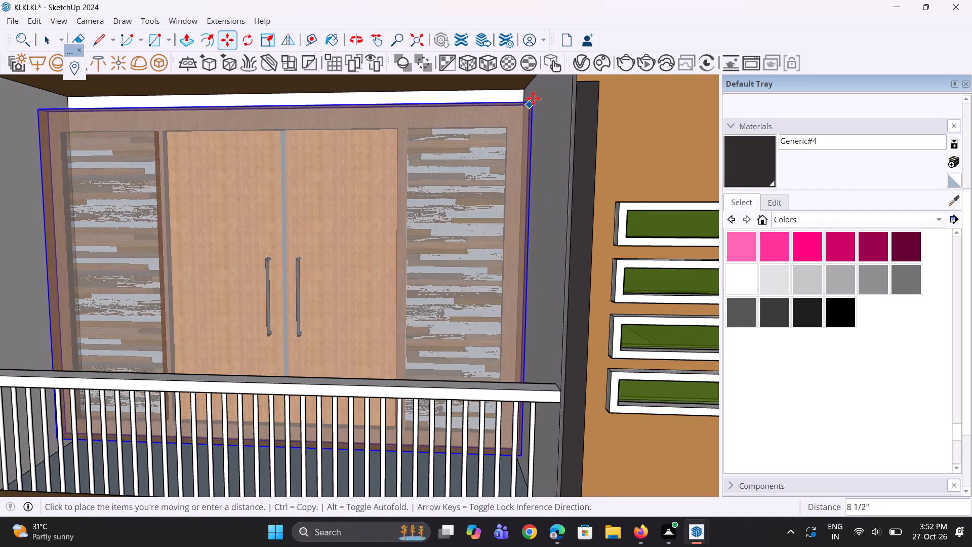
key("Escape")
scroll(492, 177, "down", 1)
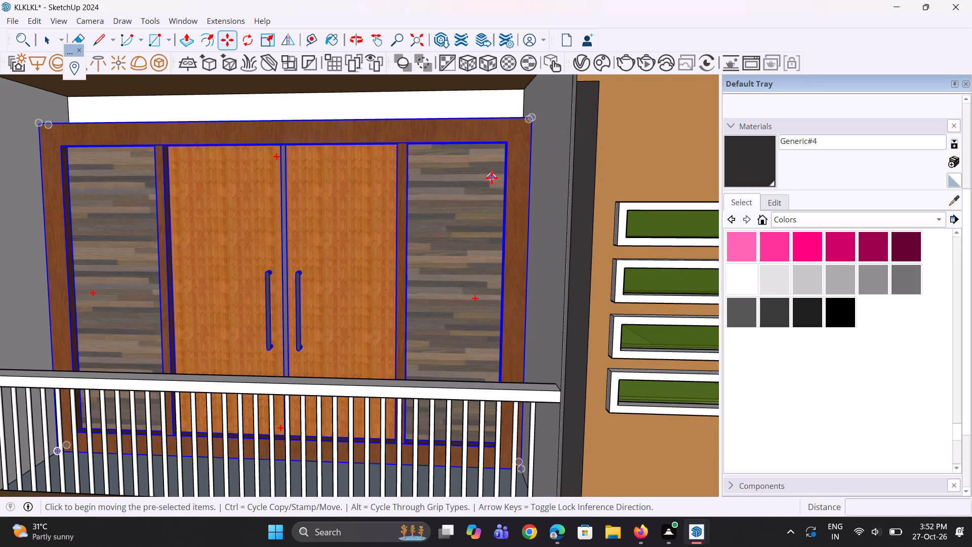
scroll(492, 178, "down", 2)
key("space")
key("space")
Push/Pull the underside of the brown frame over the lowest balcony down to the top of the door frame.
scroll(415, 135, "up", 1)
scroll(395, 155, "down", 4)
middle_click_drag(393, 160, 390, 131)
scroll(390, 131, "up", 1)
scroll(392, 283, "down", 10)
middle_click_drag(409, 269, 415, 343)
scroll(415, 342, "down", 1)
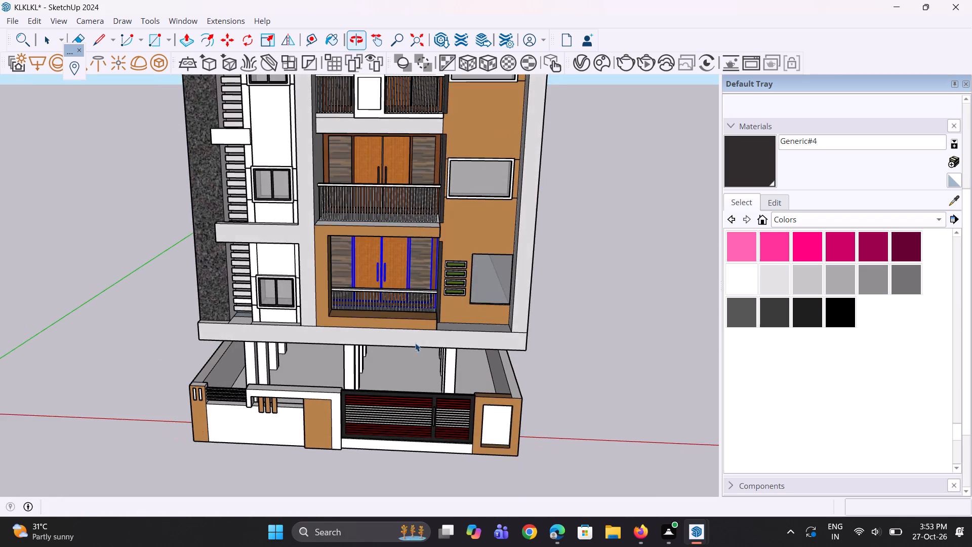
scroll(422, 337, "down", 6)
middle_click_drag(319, 334, 447, 268)
scroll(362, 257, "up", 3)
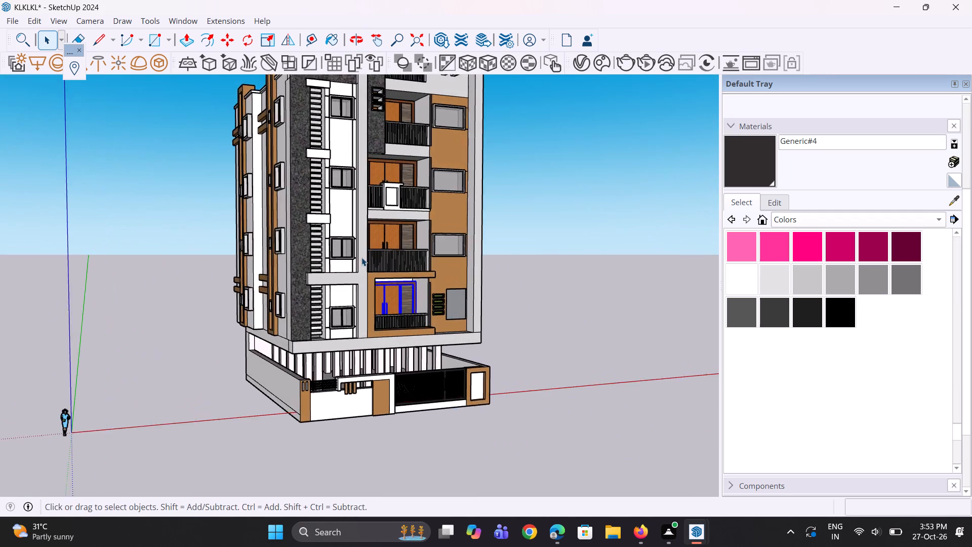
scroll(364, 260, "up", 3)
middle_click_drag(389, 286, 389, 251)
scroll(415, 319, "up", 3)
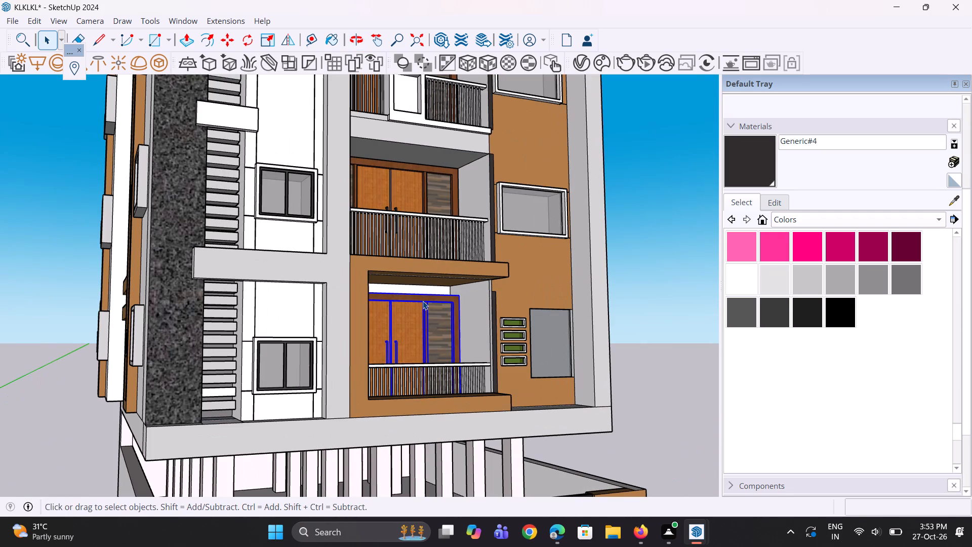
key("p")
scroll(424, 293, "up", 1)
left_click(428, 282)
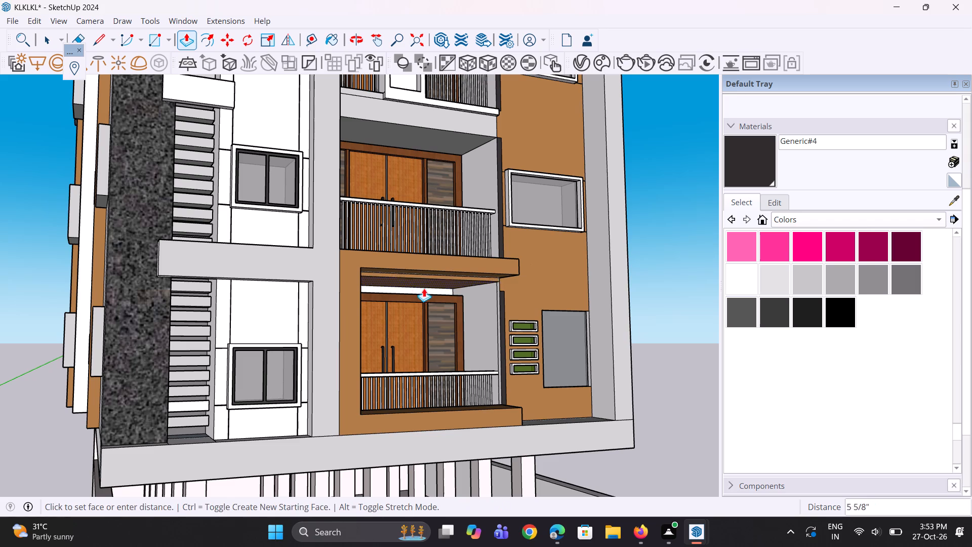
left_click(420, 294)
Examine the front facade and its balconies for surfaces that still need material.
scroll(422, 293, "down", 4)
middle_click_drag(362, 320, 375, 334)
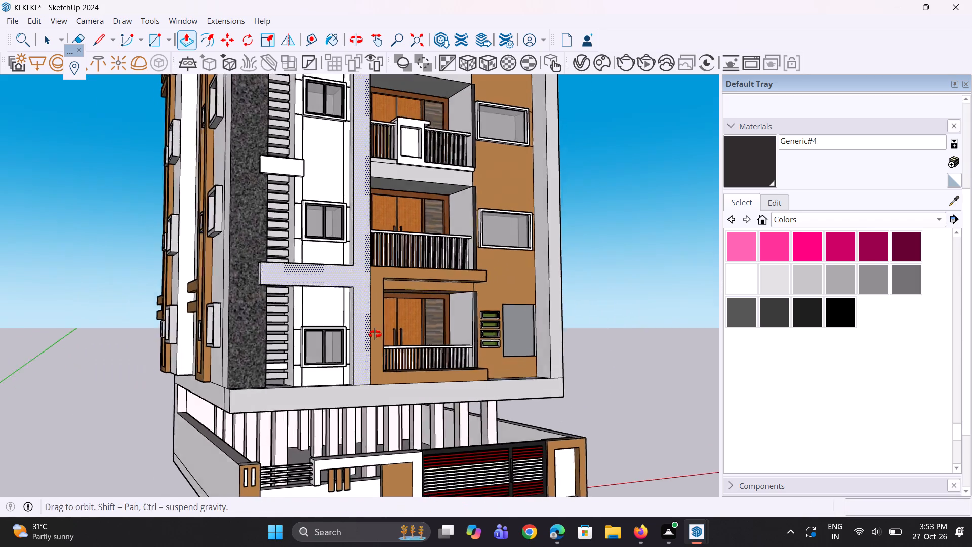
middle_click_drag(375, 334, 379, 335)
scroll(384, 334, "down", 5)
middle_click_drag(377, 341, 362, 330)
key("space")
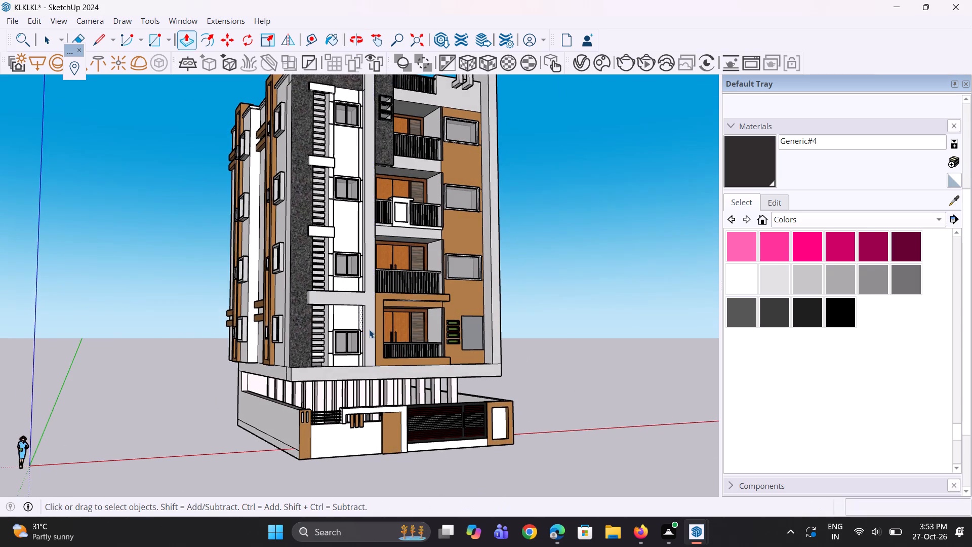
key("space")
scroll(369, 329, "up", 1)
scroll(366, 392, "down", 2)
scroll(573, 192, "up", 2)
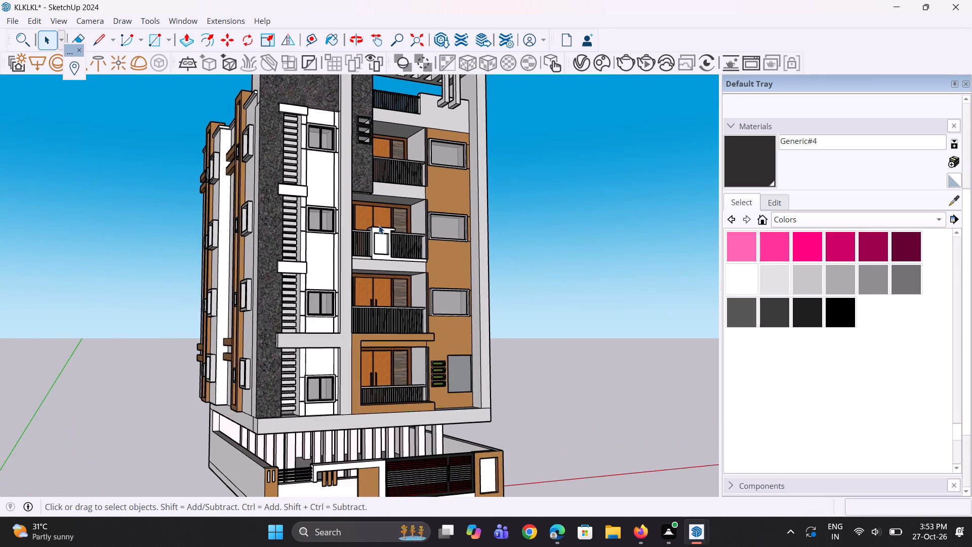
scroll(379, 225, "up", 10)
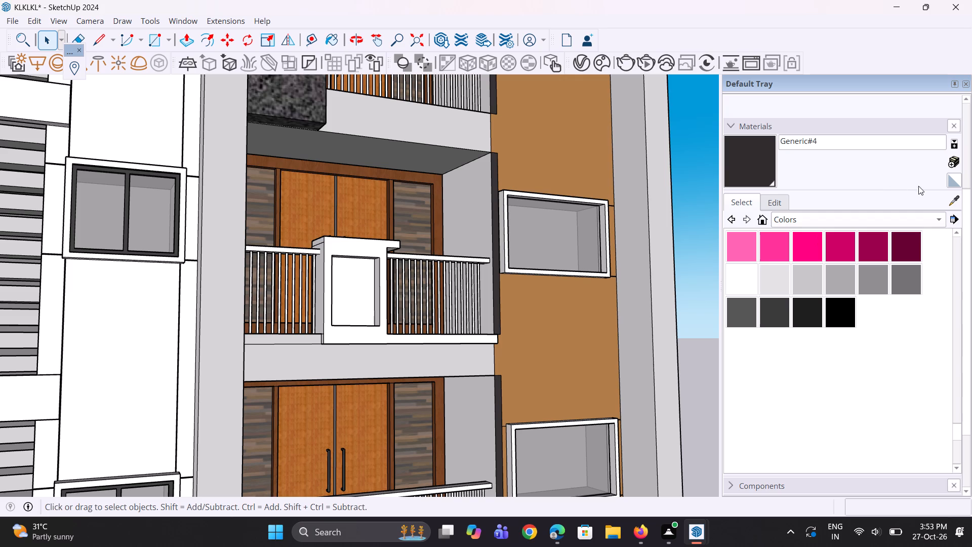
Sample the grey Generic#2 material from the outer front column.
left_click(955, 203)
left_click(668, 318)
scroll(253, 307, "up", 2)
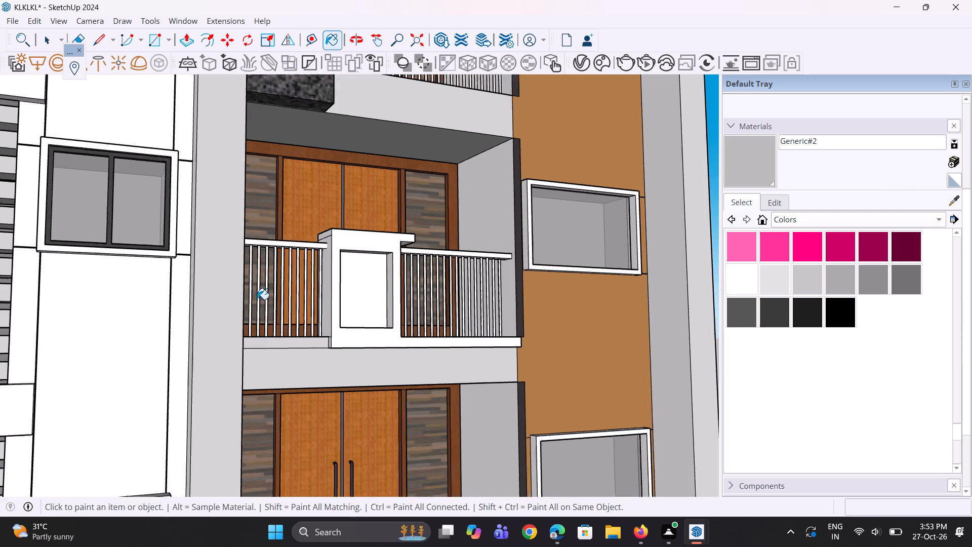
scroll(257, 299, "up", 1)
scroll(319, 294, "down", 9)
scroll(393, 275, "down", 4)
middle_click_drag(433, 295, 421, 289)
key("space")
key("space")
Examine the whole building from the front corner, including the side wall, balconies and ground-level columns.
scroll(504, 286, "up", 4)
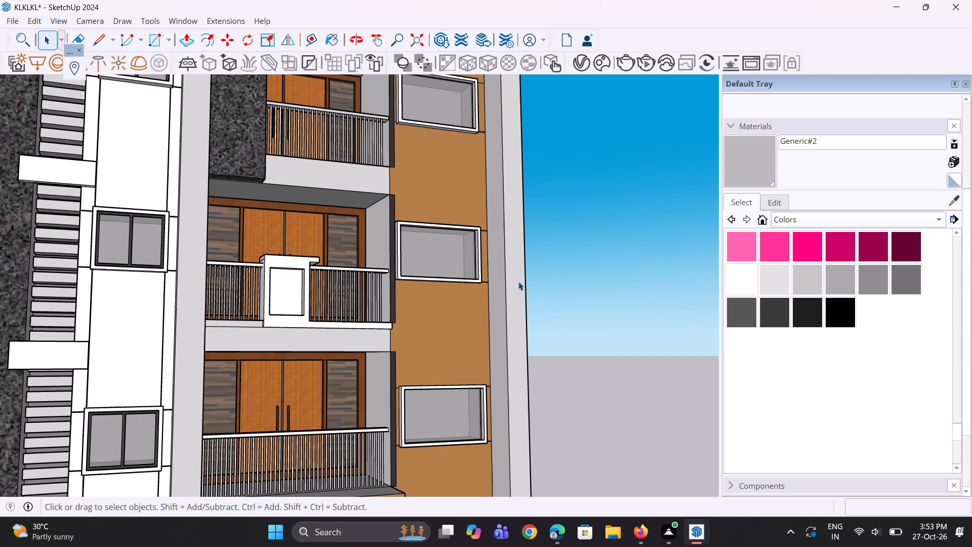
scroll(401, 230, "down", 4)
scroll(362, 353, "down", 4)
middle_click_drag(337, 380, 373, 396)
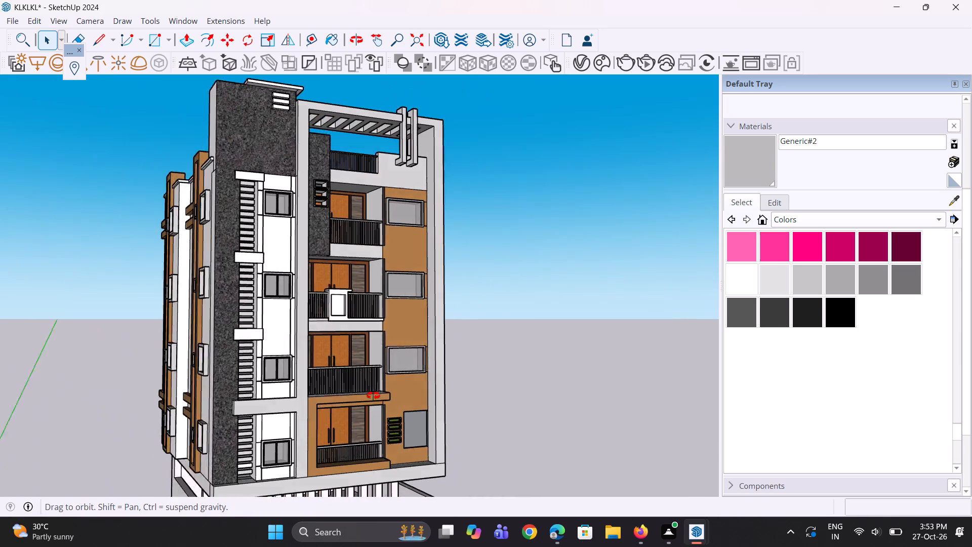
middle_click_drag(373, 396, 414, 368)
scroll(370, 194, "down", 3)
middle_click_drag(342, 285, 362, 339)
scroll(336, 352, "up", 5)
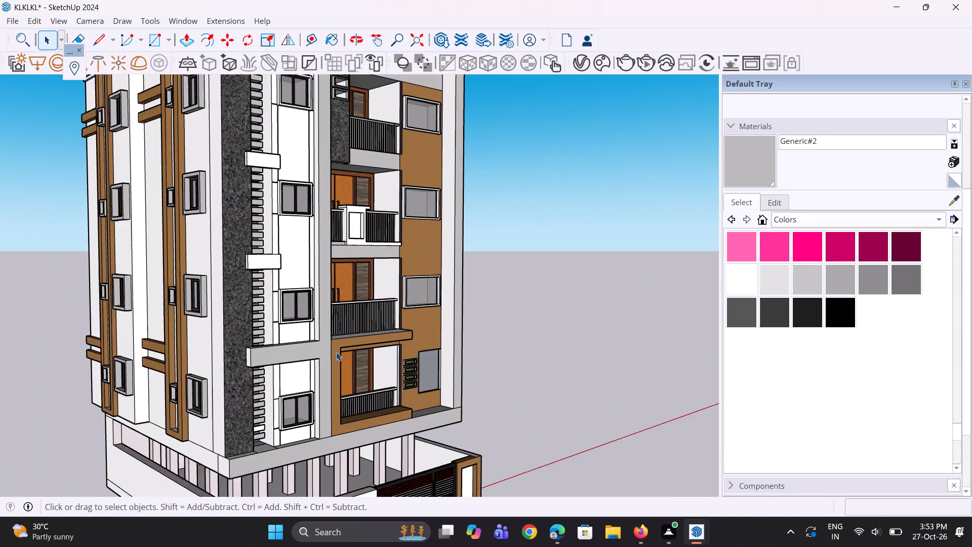
scroll(338, 343, "down", 5)
scroll(247, 442, "up", 5)
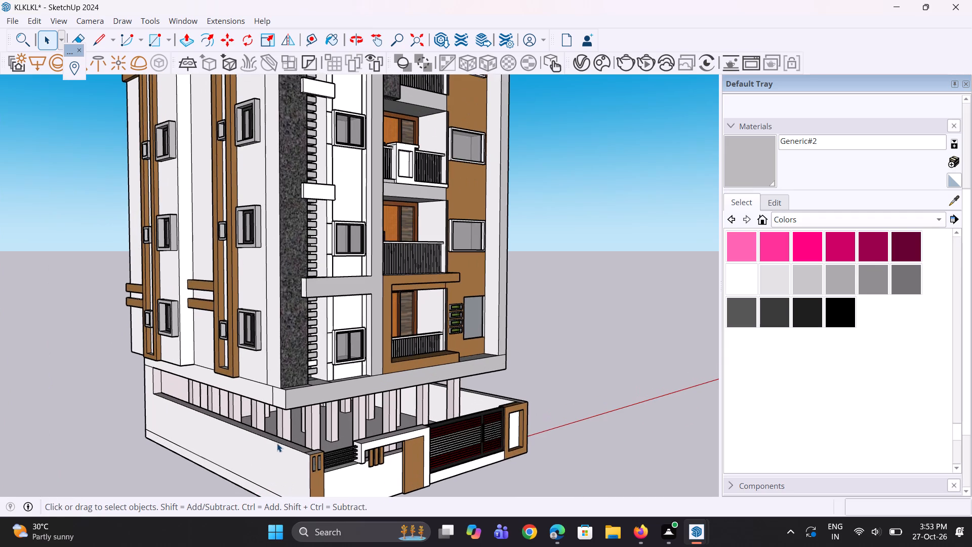
scroll(277, 443, "down", 5)
scroll(289, 437, "up", 1)
scroll(297, 423, "down", 3)
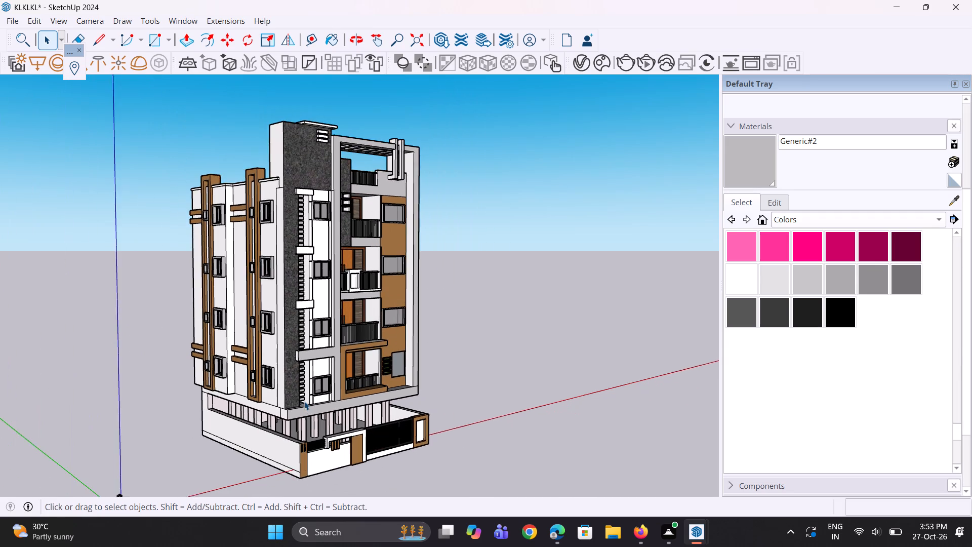
scroll(304, 401, "up", 1)
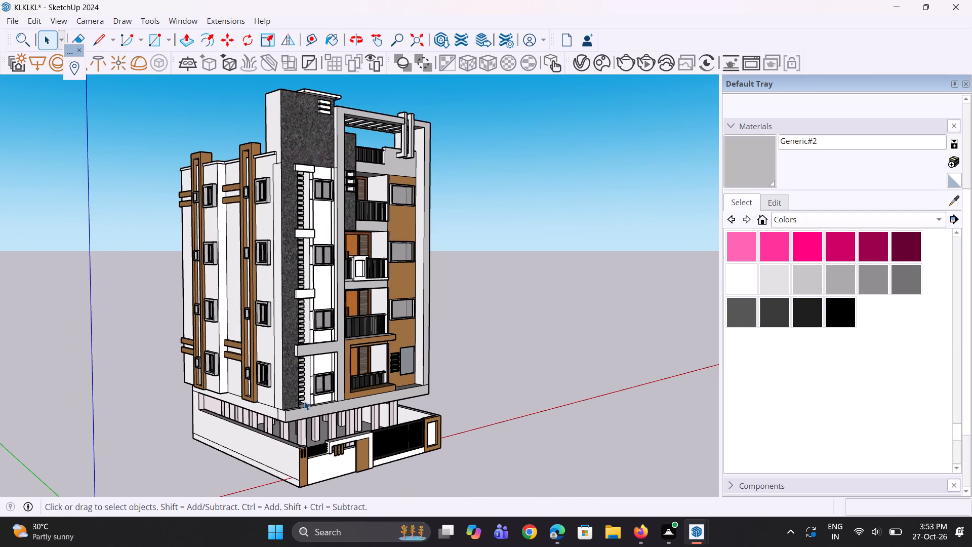
Save the model.
key("ctrl+s")
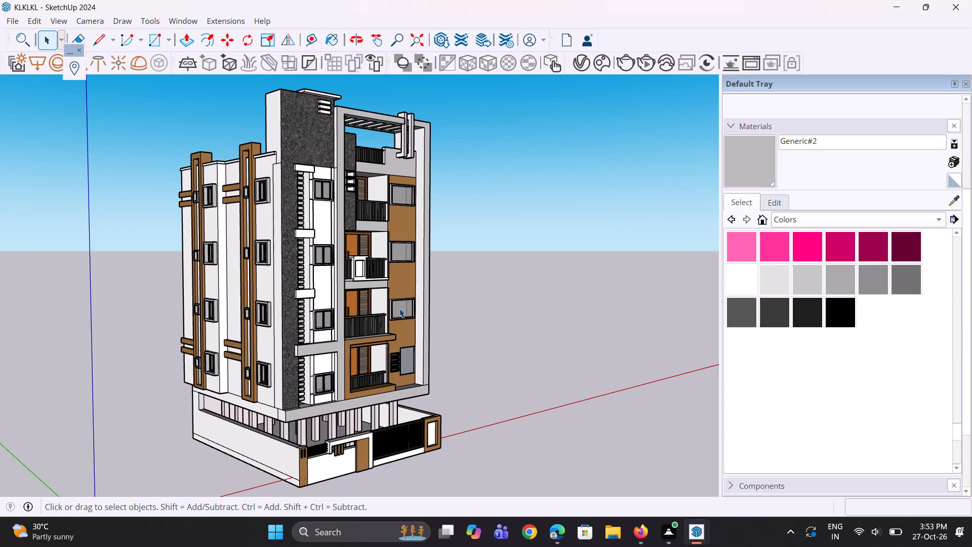
Sample Granite Dark Gray from the tower front and paint the tower's side face, the side strip below it and its top.
left_click(950, 204)
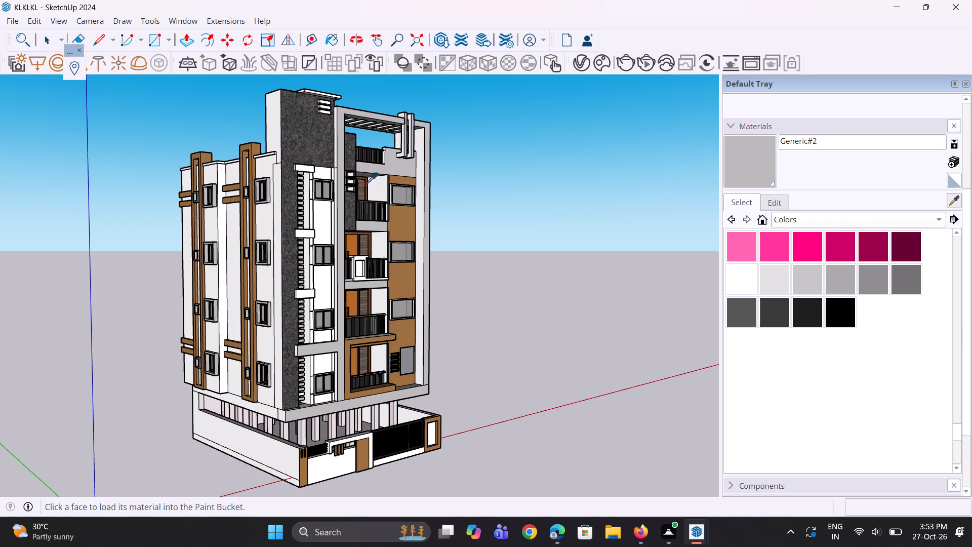
left_click(313, 149)
scroll(264, 118, "up", 4)
left_click(273, 121)
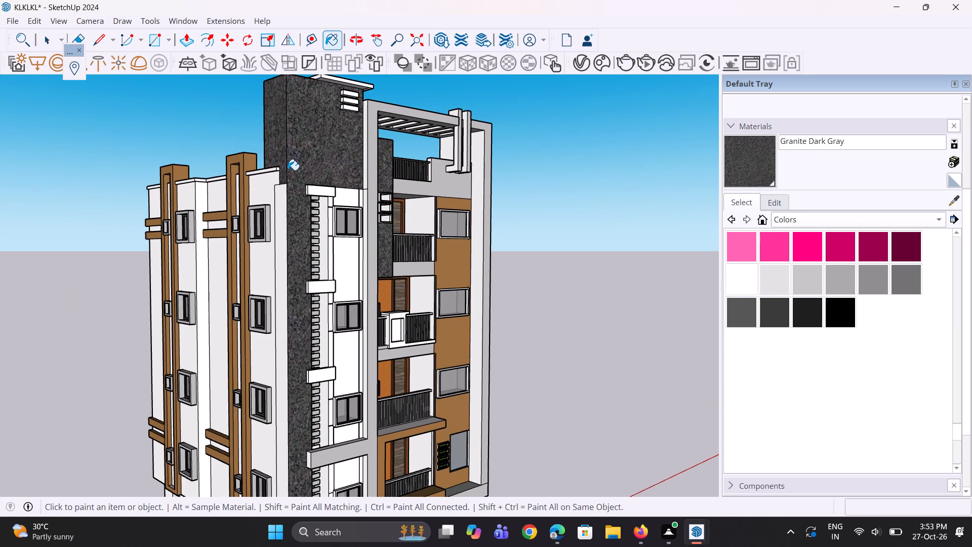
left_click(283, 198)
scroll(314, 285, "down", 7)
scroll(326, 370, "up", 2)
scroll(310, 181, "up", 2)
middle_click_drag(305, 139, 323, 254)
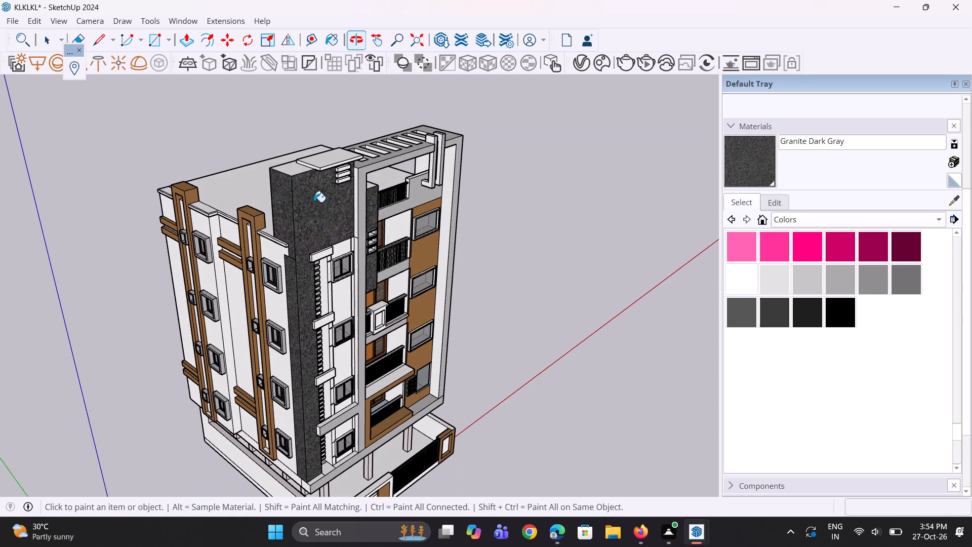
left_click(301, 170)
middle_click_drag(313, 205, 317, 175)
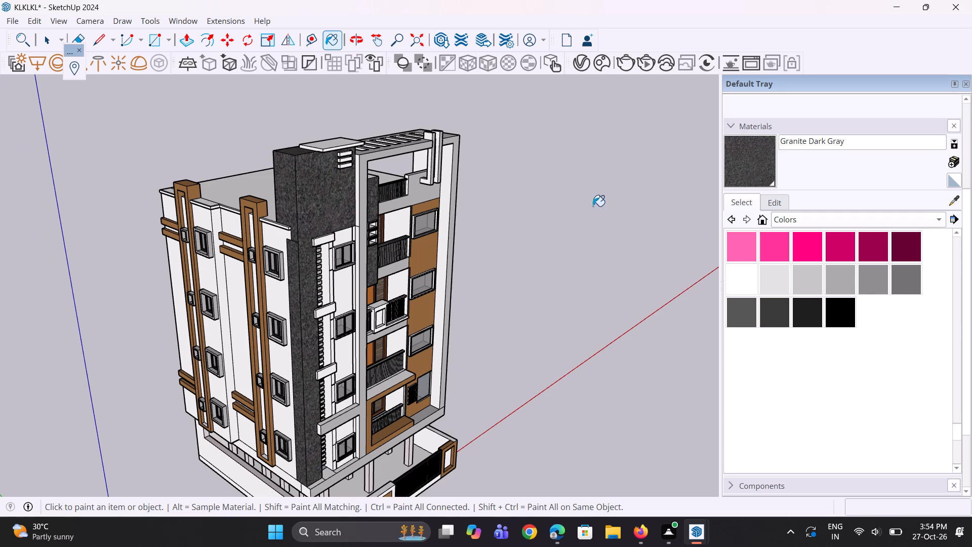
Sample Generic#2 from the horizontal facade band and paint the vertical column's side face and the band's end face with it.
left_click(957, 204)
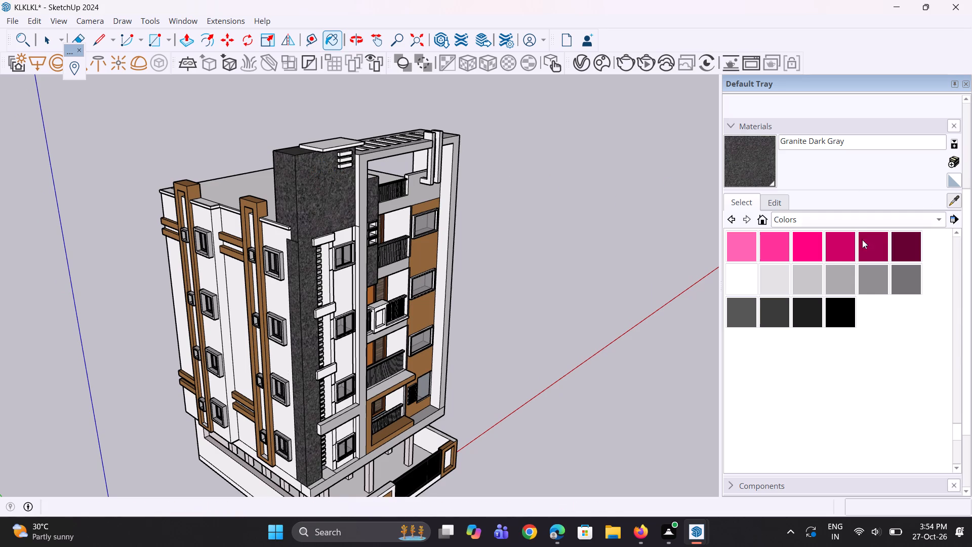
scroll(468, 437, "up", 2)
scroll(306, 427, "up", 2)
left_click(320, 414)
scroll(325, 374, "up", 2)
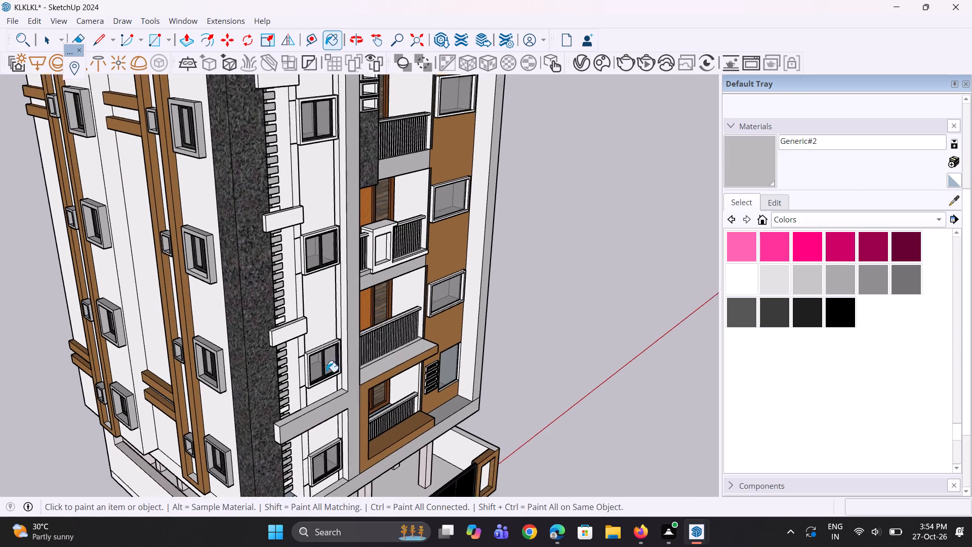
scroll(327, 372, "up", 3)
left_click(352, 374)
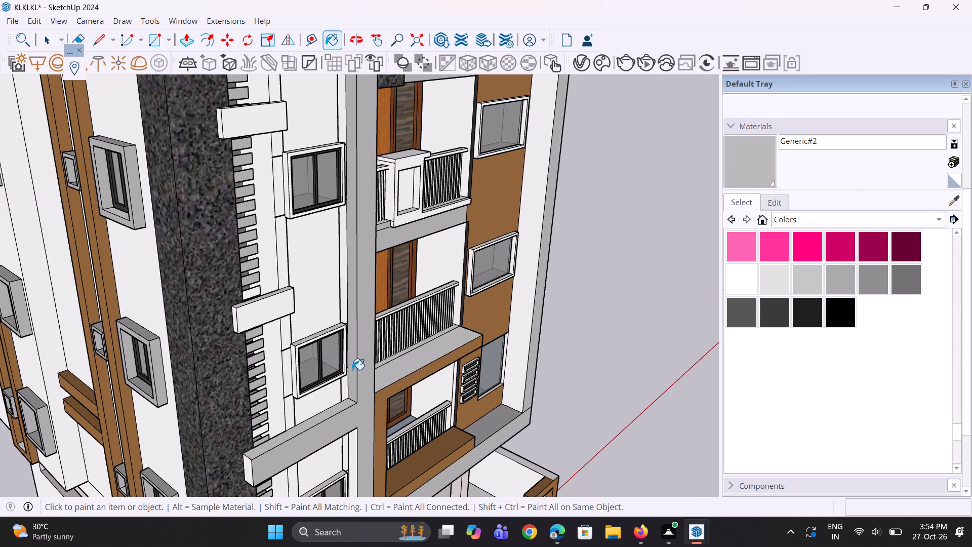
scroll(345, 390, "down", 3)
scroll(265, 444, "up", 3)
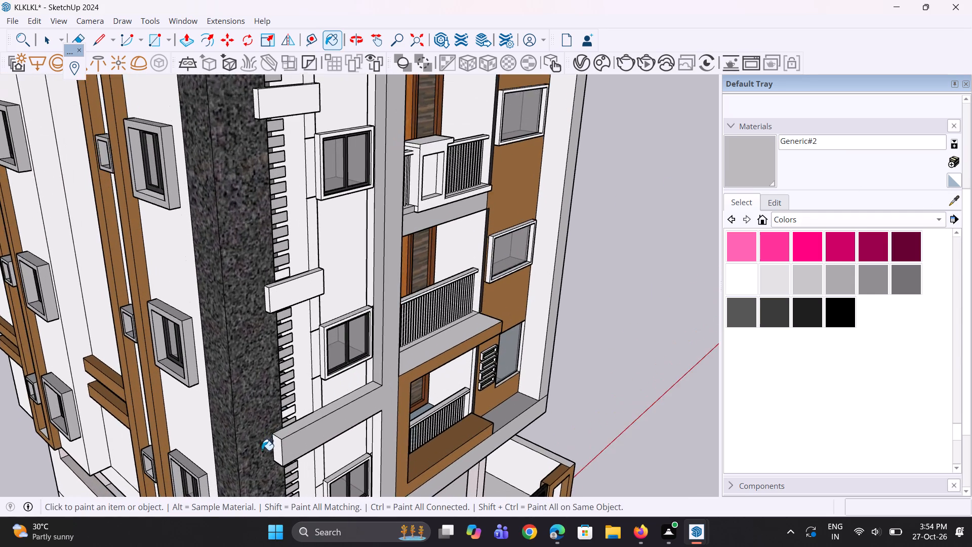
scroll(262, 450, "up", 2)
left_click(286, 455)
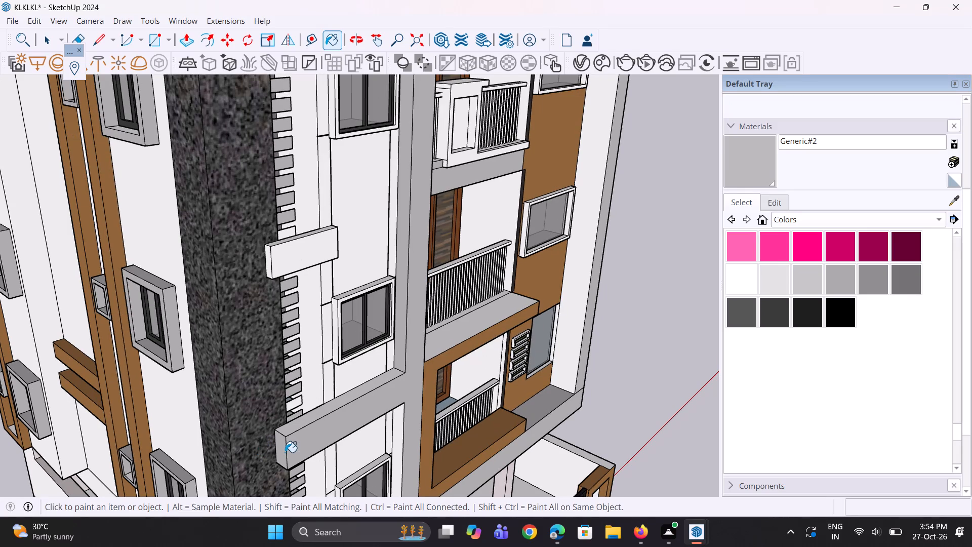
scroll(285, 449, "down", 4)
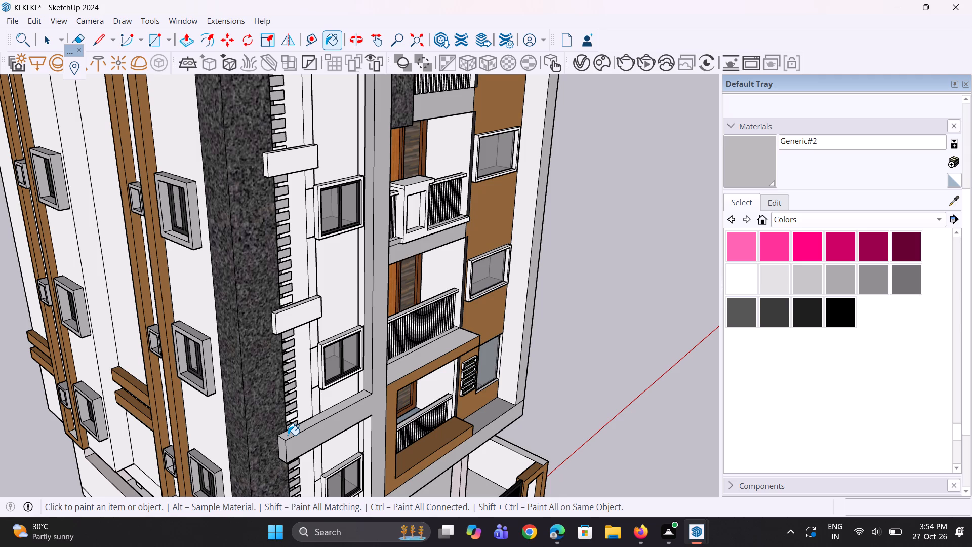
Examine the painted tower, facade bands and side wall of the building from the front corner and the side.
scroll(288, 435, "down", 4)
scroll(318, 384, "down", 3)
middle_click_drag(297, 369, 312, 352)
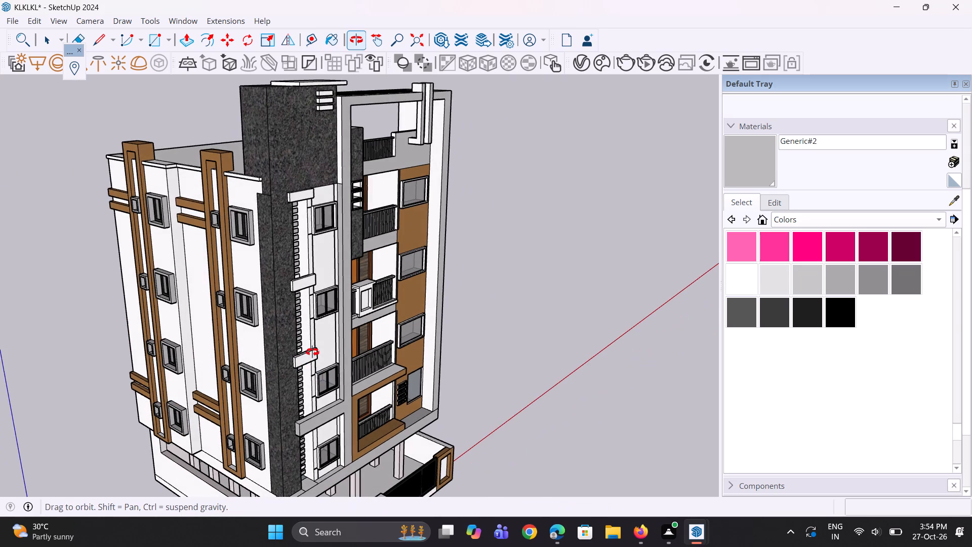
middle_click_drag(312, 352, 312, 351)
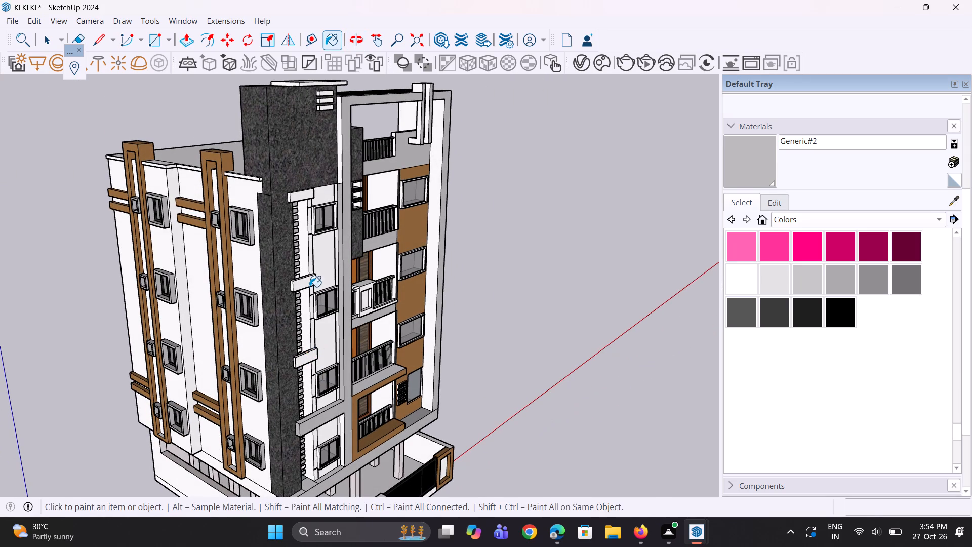
scroll(305, 278, "up", 2)
scroll(286, 230, "up", 2)
scroll(255, 387, "down", 3)
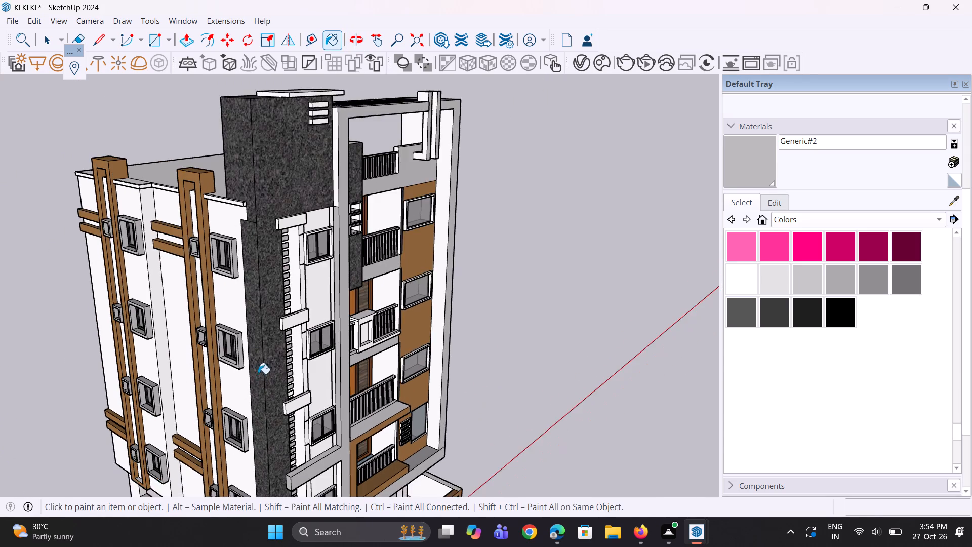
scroll(243, 357, "down", 4)
middle_click_drag(245, 330, 487, 309)
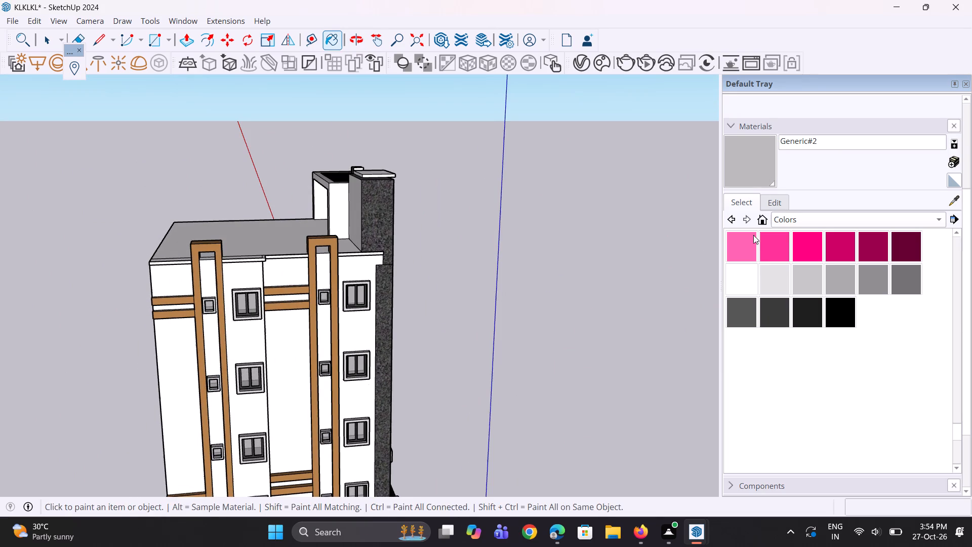
middle_click_drag(556, 297, 334, 297)
scroll(341, 236, "down", 4)
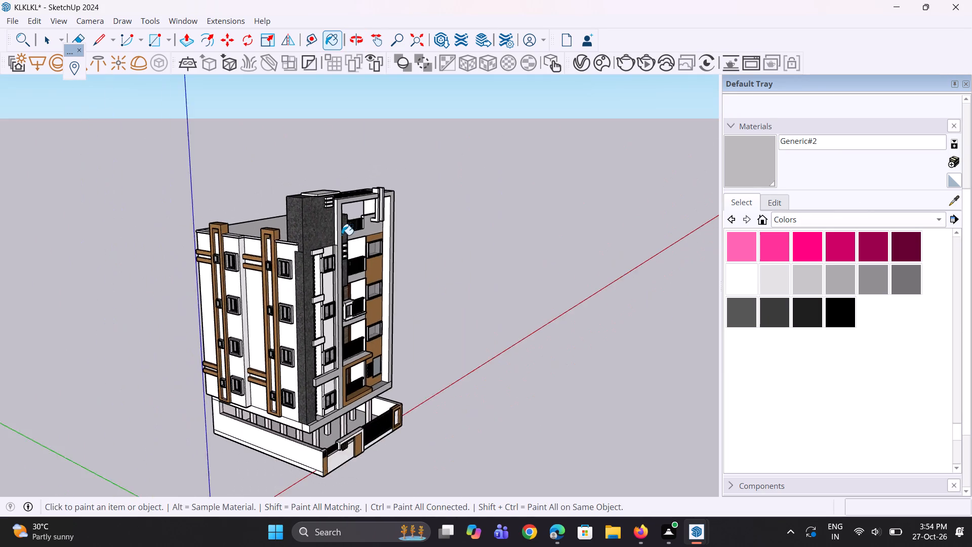
Examine the whole building from the front corner, from above down to a low eye-level perspective.
scroll(342, 235, "down", 4)
middle_click_drag(312, 330, 304, 310)
scroll(304, 311, "up", 3)
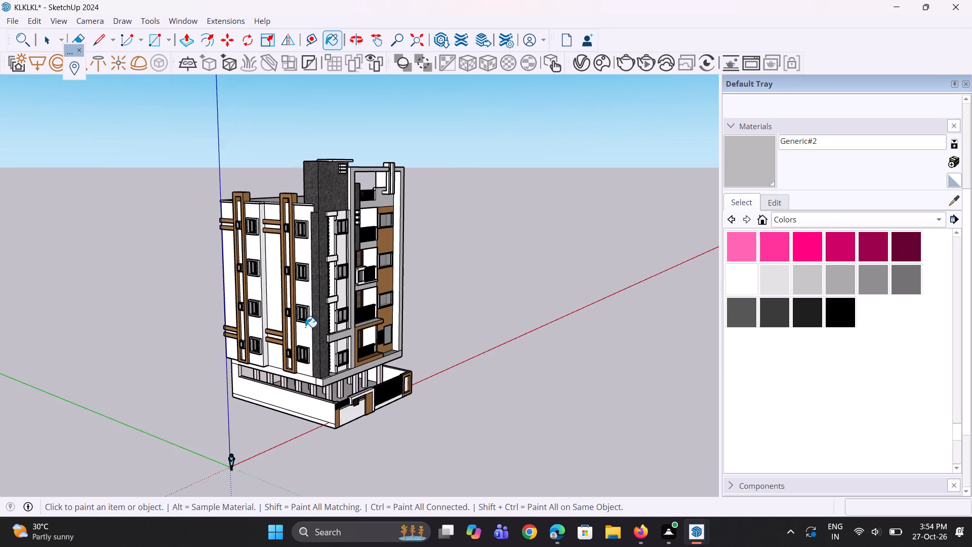
scroll(305, 327, "up", 2)
middle_click_drag(305, 327, 298, 310)
scroll(325, 262, "up", 3)
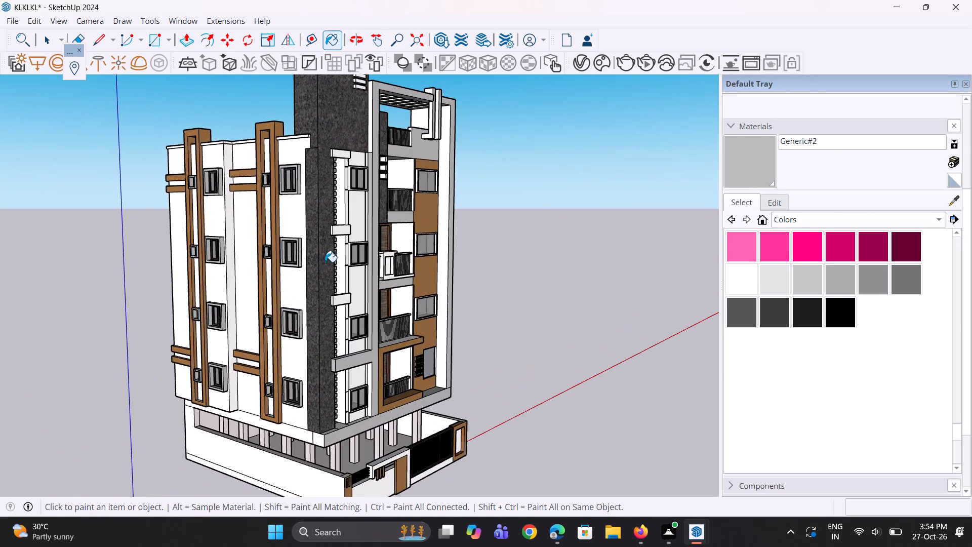
middle_click_drag(325, 262, 300, 267)
scroll(507, 204, "up", 2)
scroll(508, 208, "down", 2)
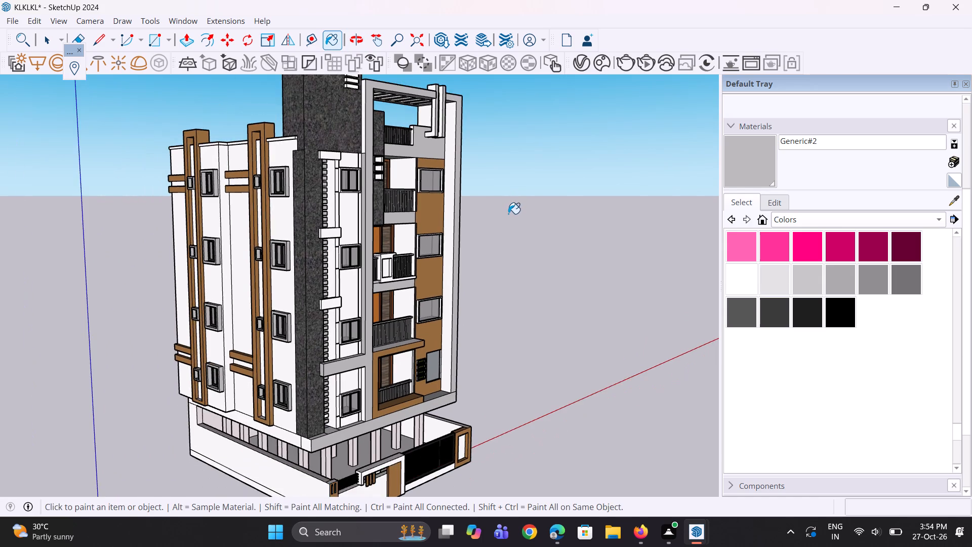
scroll(508, 214, "down", 1)
scroll(499, 151, "down", 1)
scroll(470, 97, "up", 2)
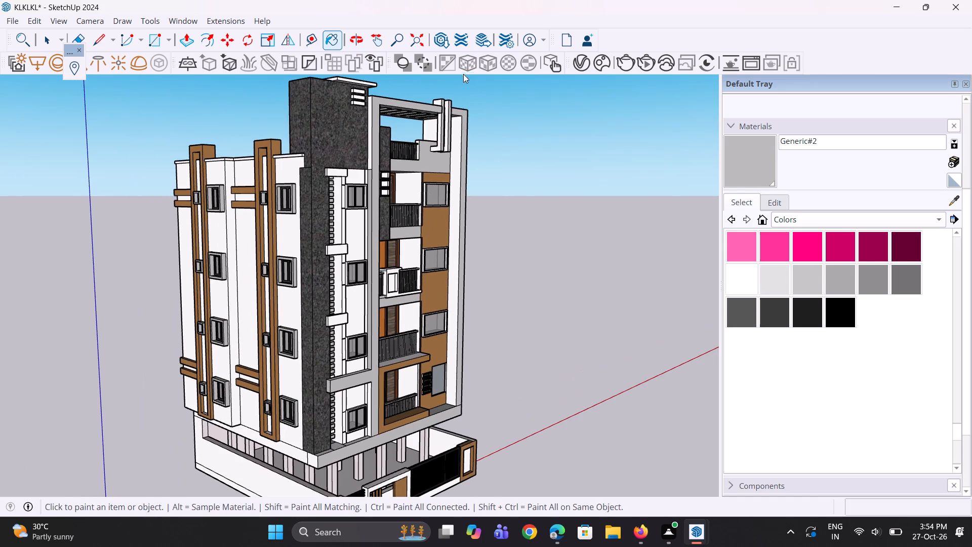
scroll(450, 215, "down", 2)
scroll(423, 119, "up", 2)
scroll(423, 118, "down", 2)
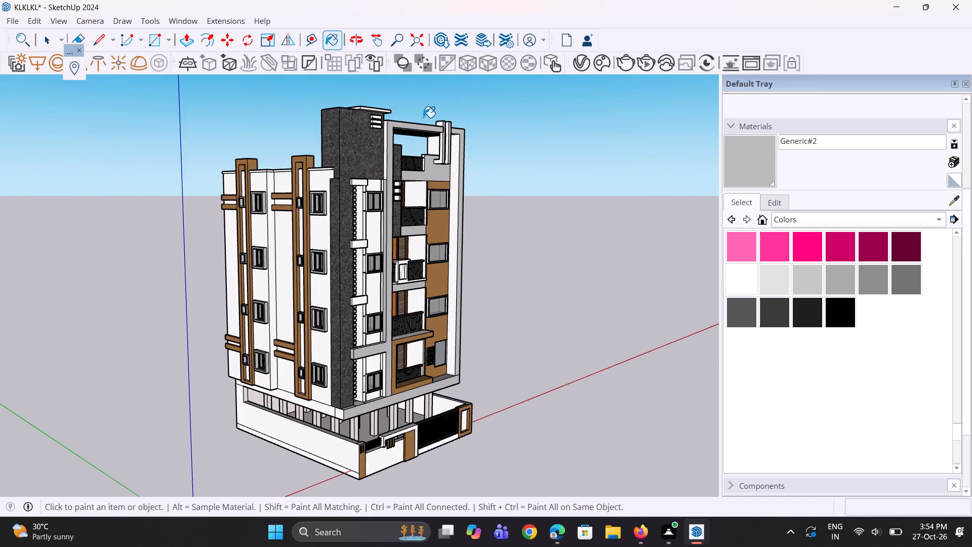
middle_click_drag(423, 117, 412, 110)
scroll(412, 99, "up", 1)
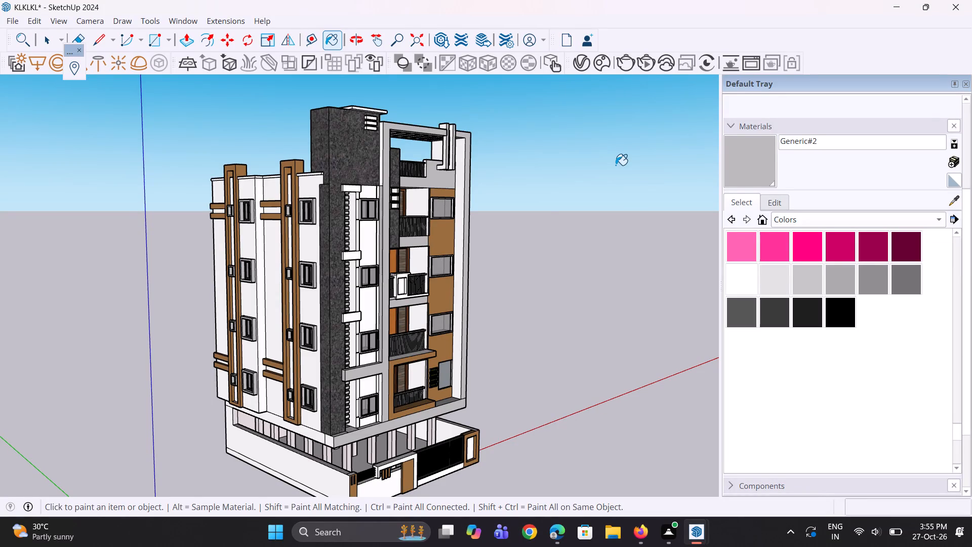
scroll(418, 418, "up", 4)
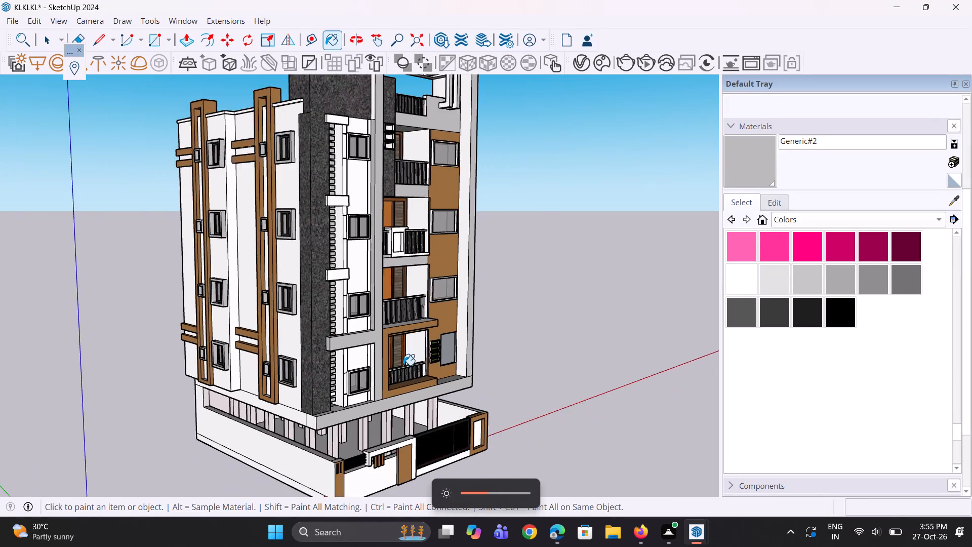
scroll(397, 377, "down", 5)
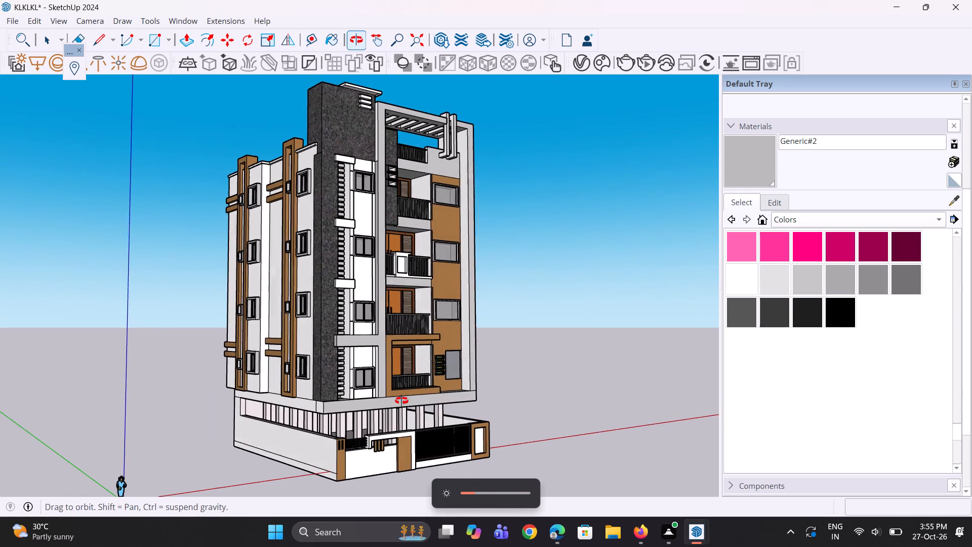
scroll(399, 400, "up", 3)
scroll(399, 400, "down", 3)
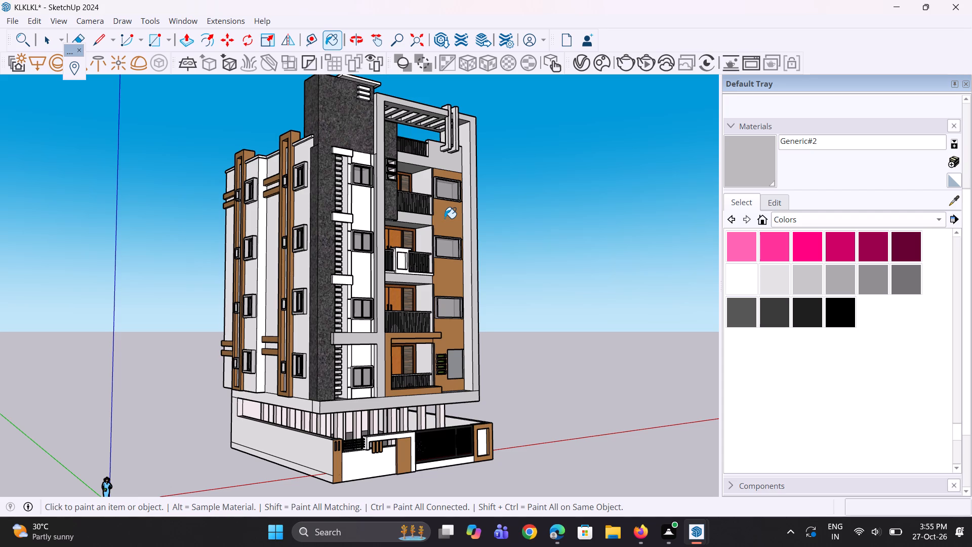
scroll(417, 244, "down", 2)
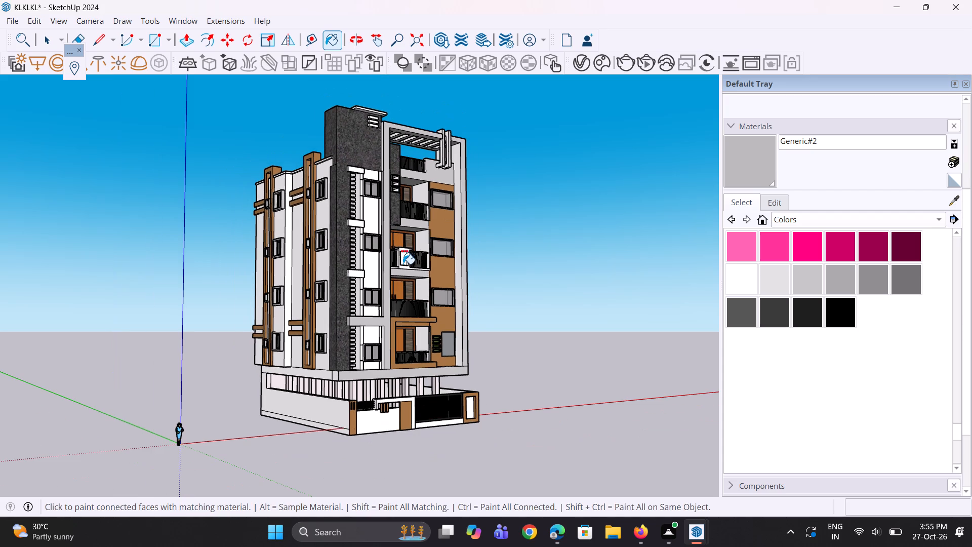
Save the model.
key("ctrl+s")
Export the low front-corner perspective of the building as a 2D PNG graphic named KLKLKL in the Documents folder.
scroll(210, 315, "up", 2)
key("space")
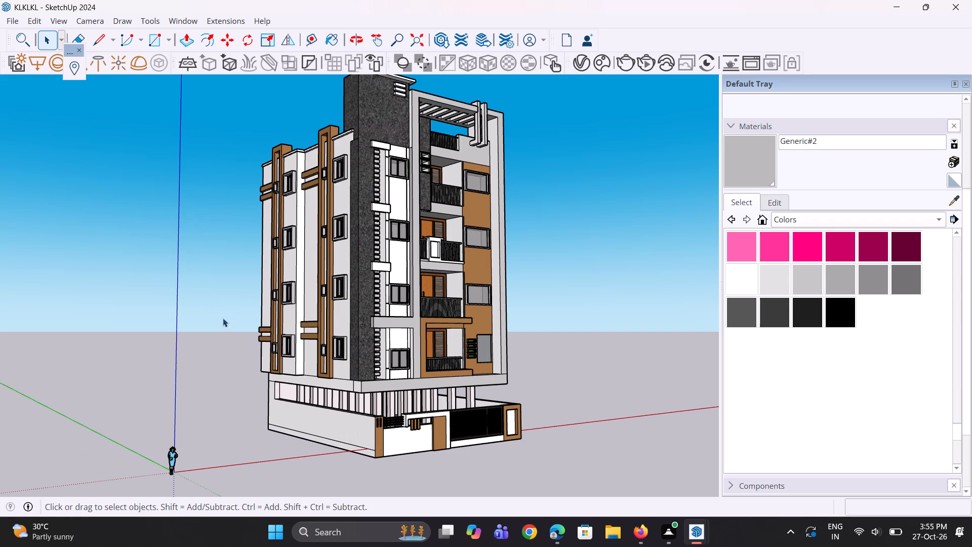
key("space")
left_click(17, 19)
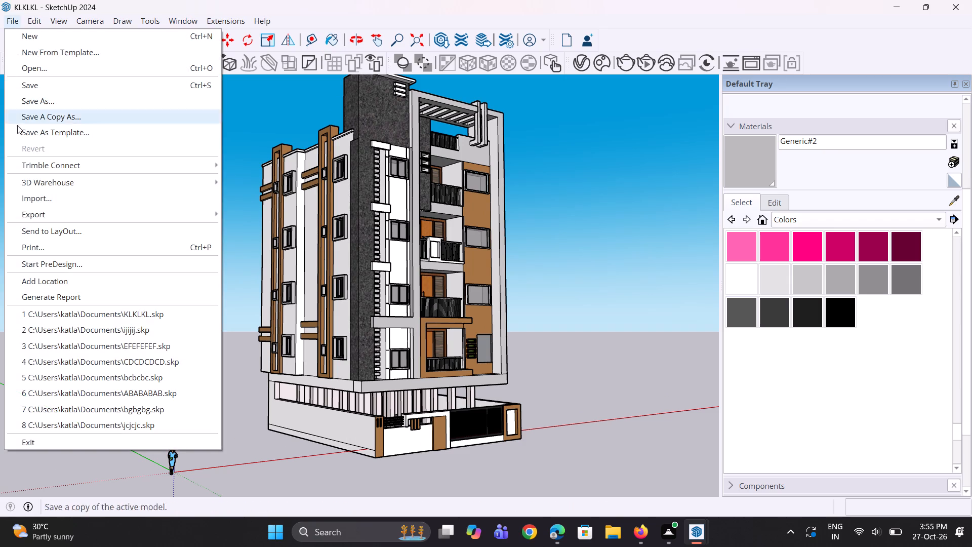
left_click(36, 212)
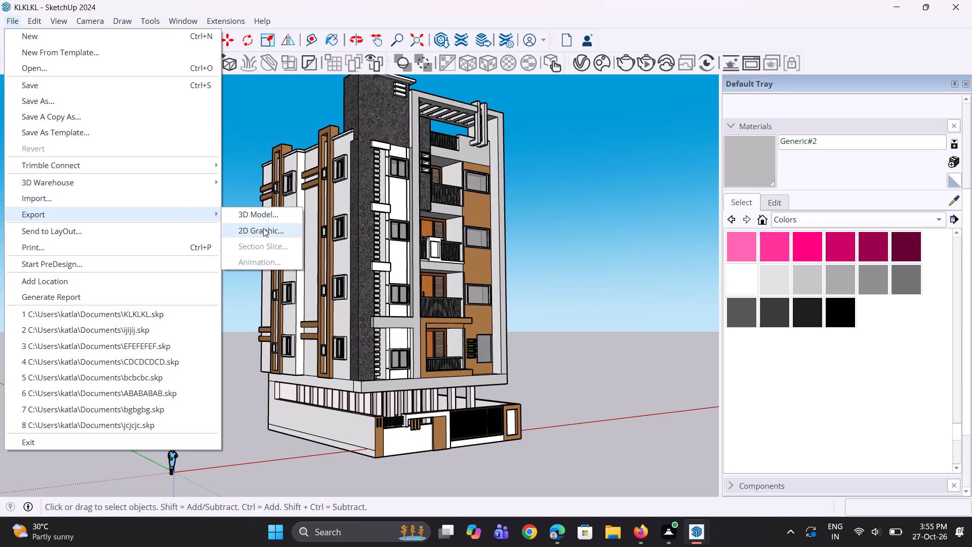
left_click(264, 231)
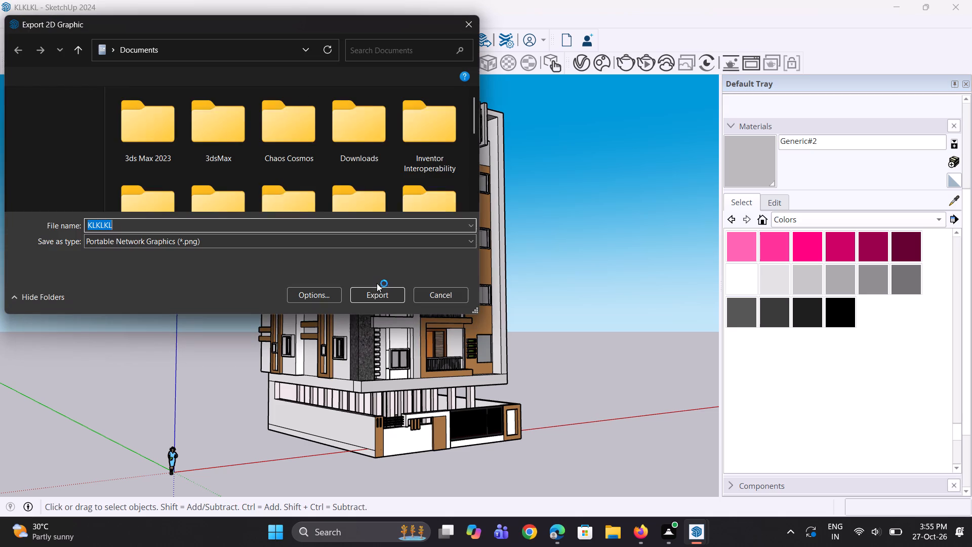
left_click(369, 293)
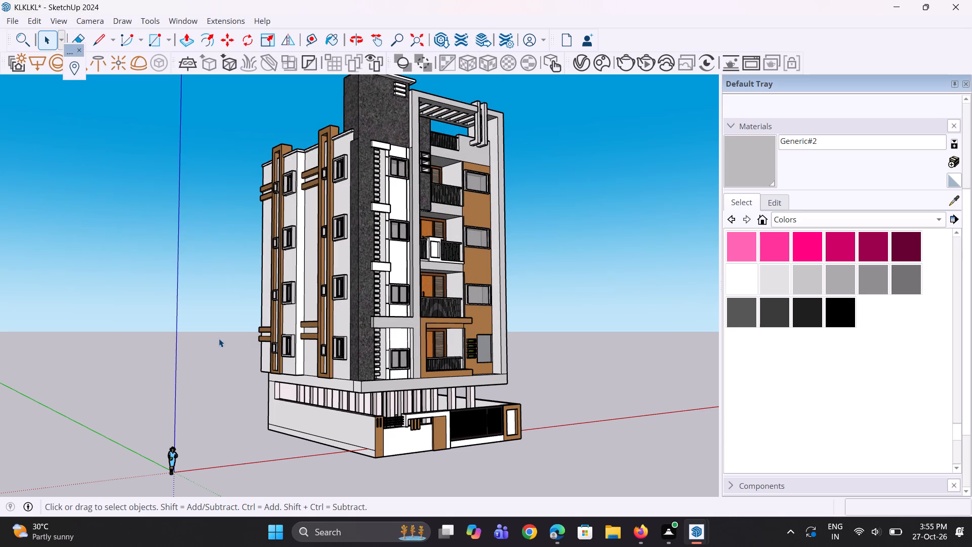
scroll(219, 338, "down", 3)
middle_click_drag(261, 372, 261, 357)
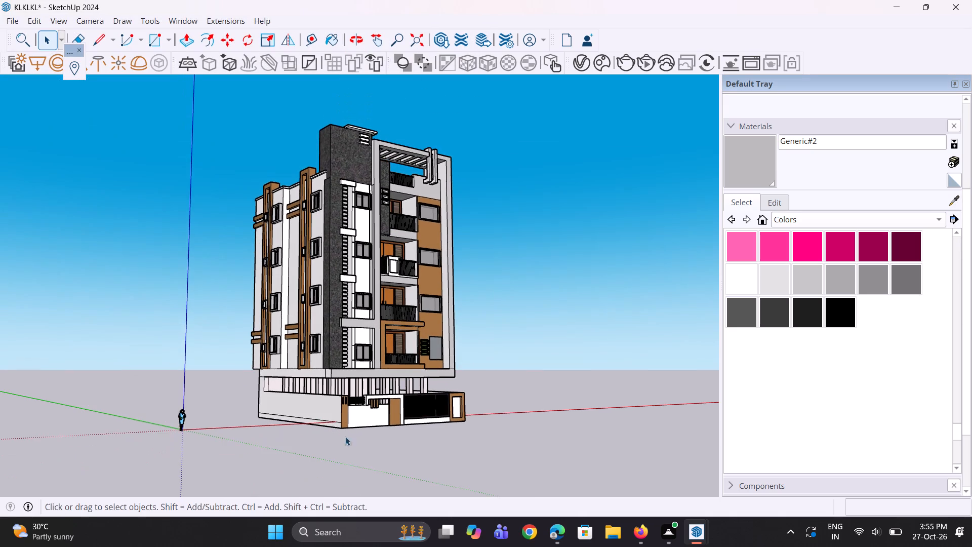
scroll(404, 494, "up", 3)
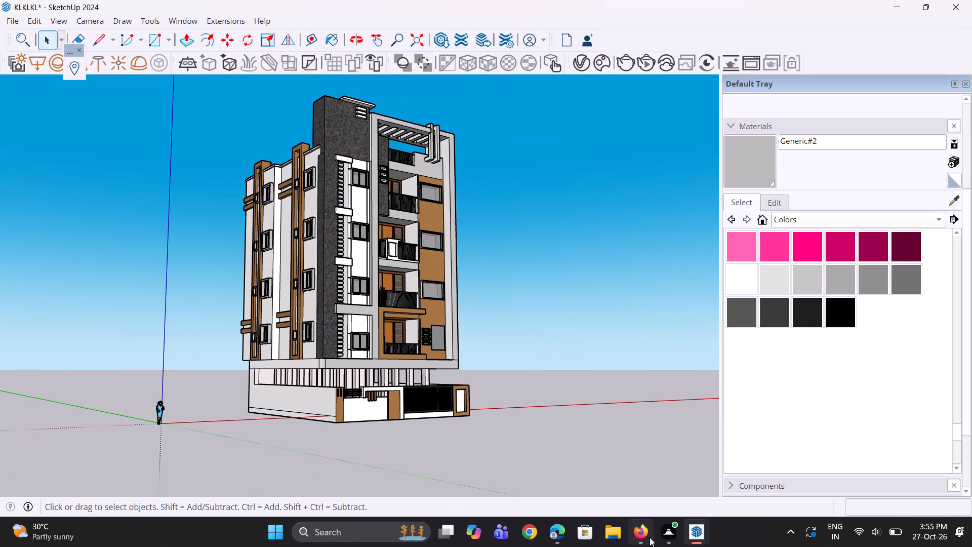